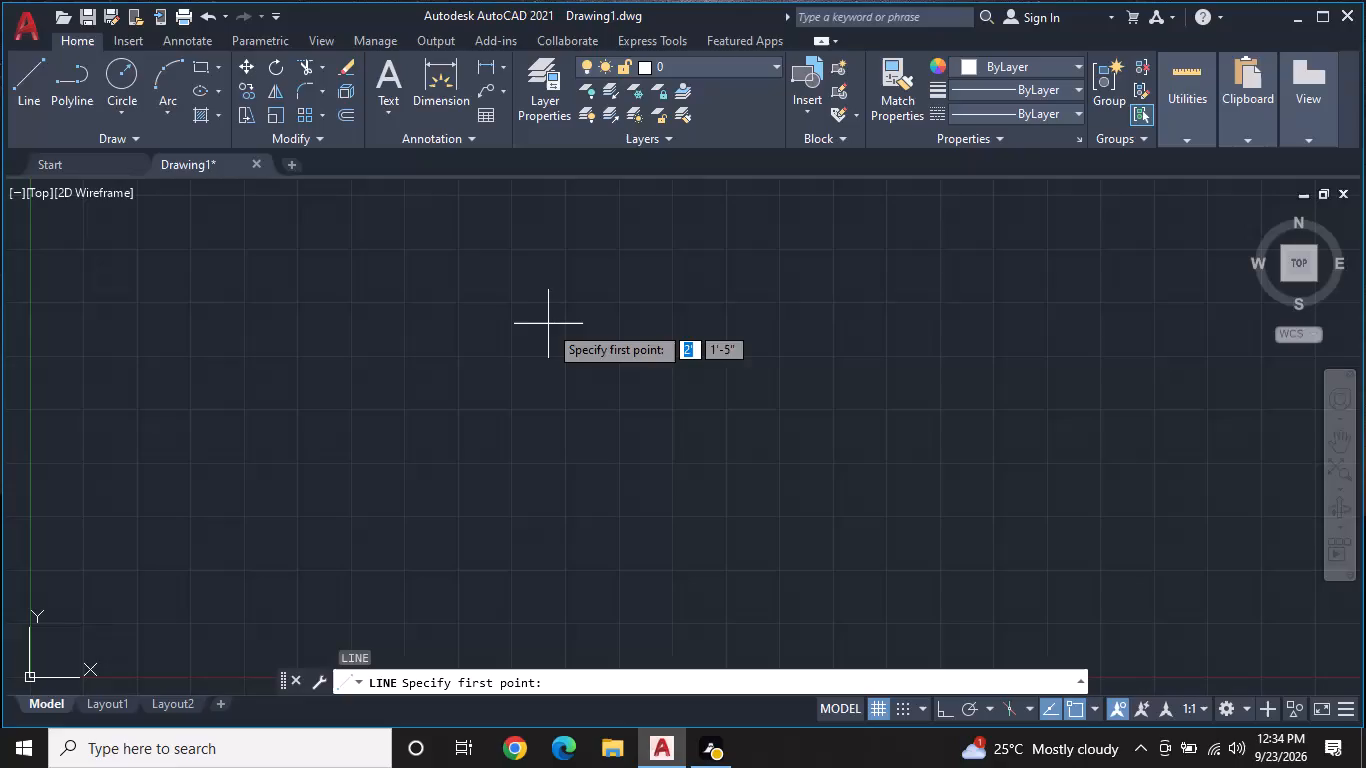
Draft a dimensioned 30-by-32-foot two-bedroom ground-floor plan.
Draw a 30' horizontal line to the right from a start point above the origin.
{"action": "left_click", "coordinate": [510, 288]}
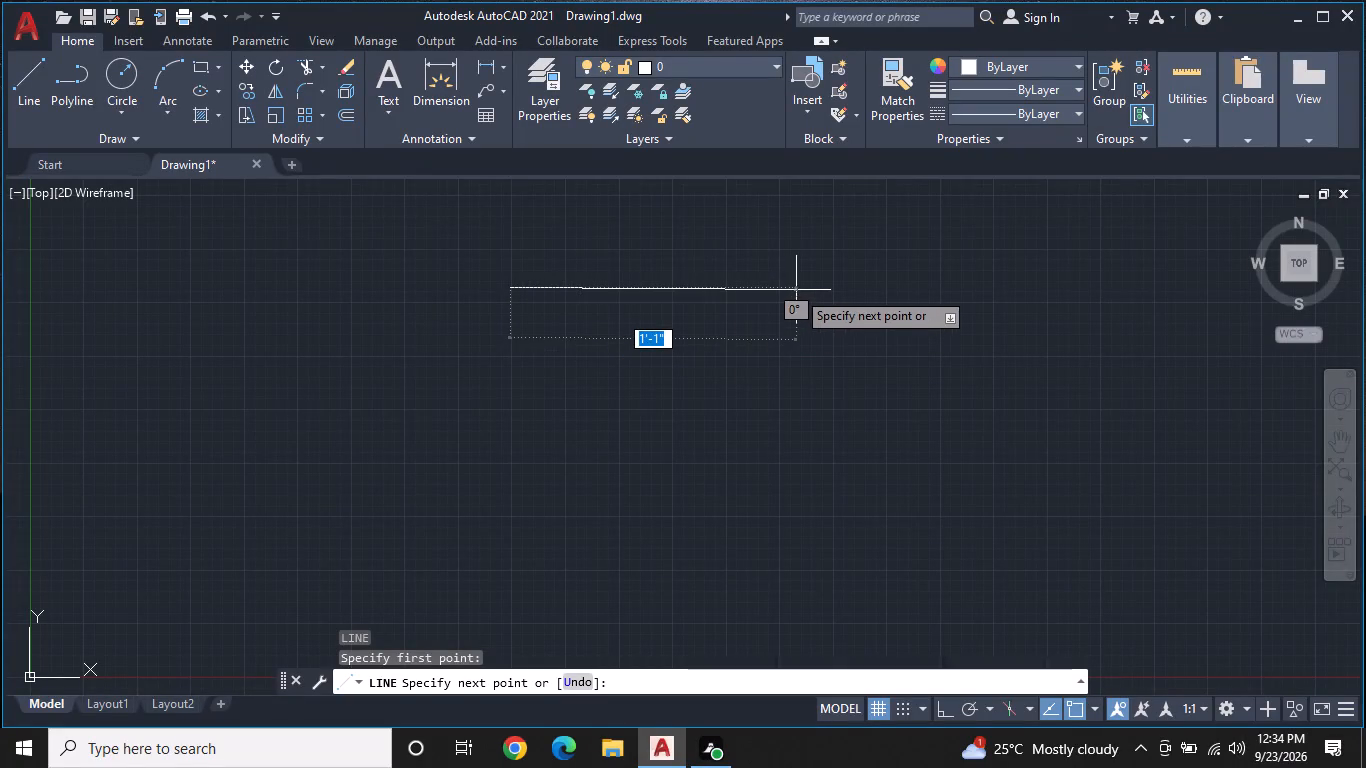
{"action": "key", "text": "F8"}
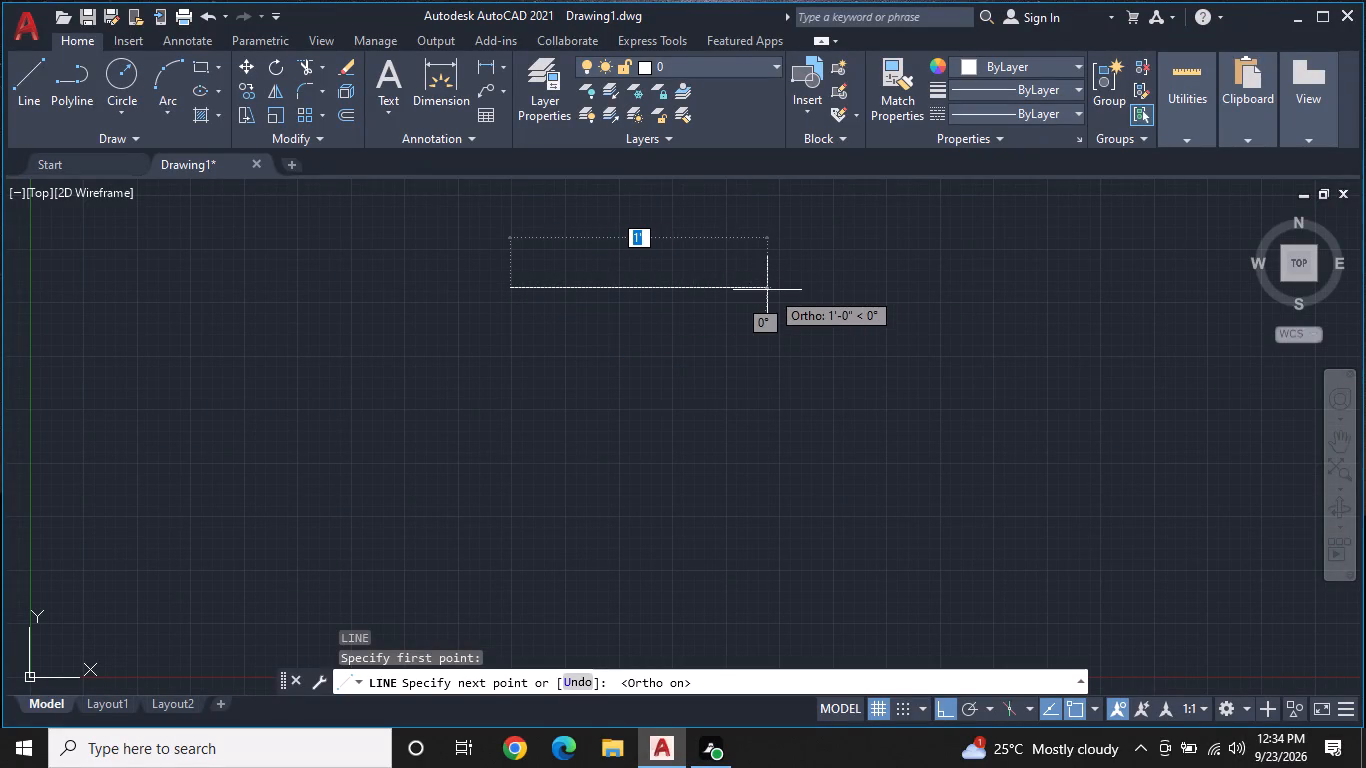
{"action": "type", "text": "30"}
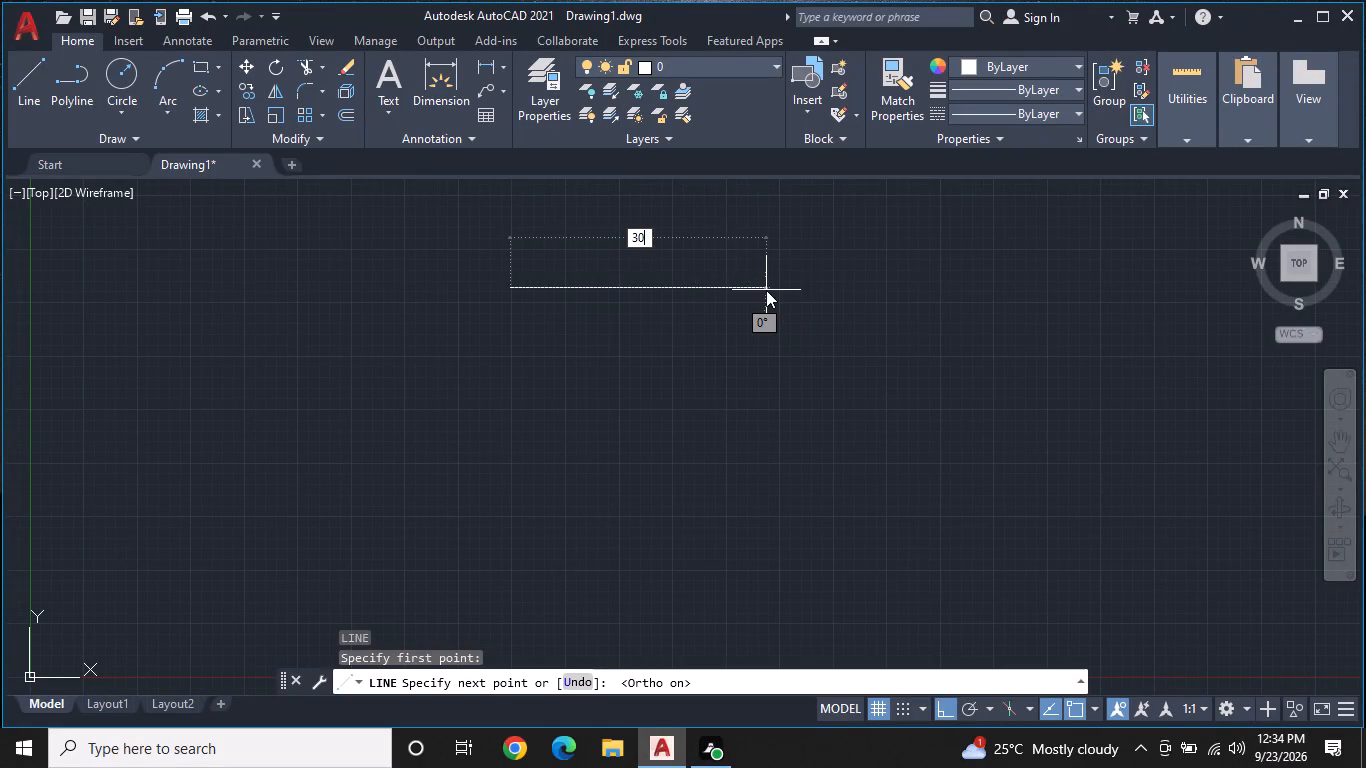
{"action": "key", "text": "apostrophe"}
{"action": "key", "text": "Return"}
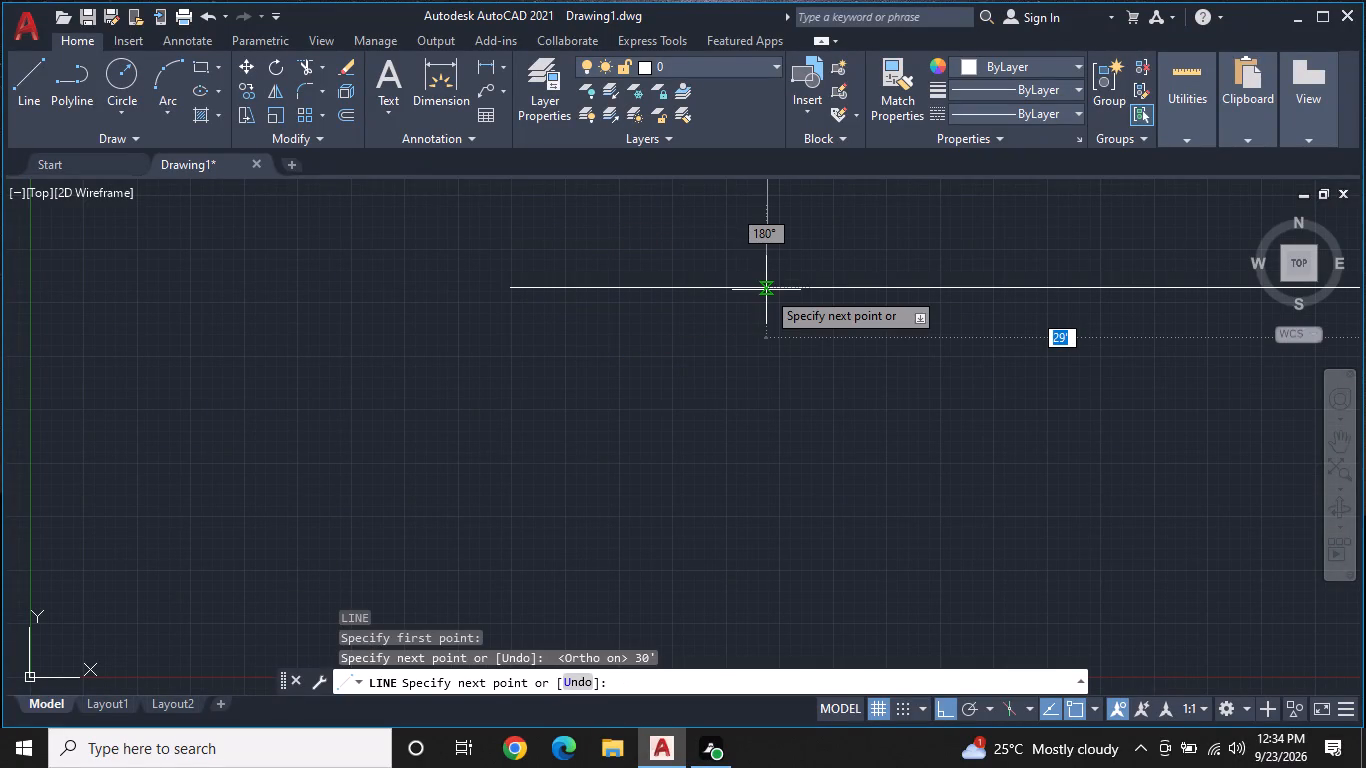
{"action": "key", "text": "Escape"}
Move the 30' line up and to the right, farther from the origin, by its midpoint with Ortho off.
{"action": "scroll", "coordinate": [773, 297], "scroll_direction": "down", "scroll_amount": 2}
{"action": "middle_click_drag", "start_coordinate": [812, 346], "coordinate": [759, 343]}
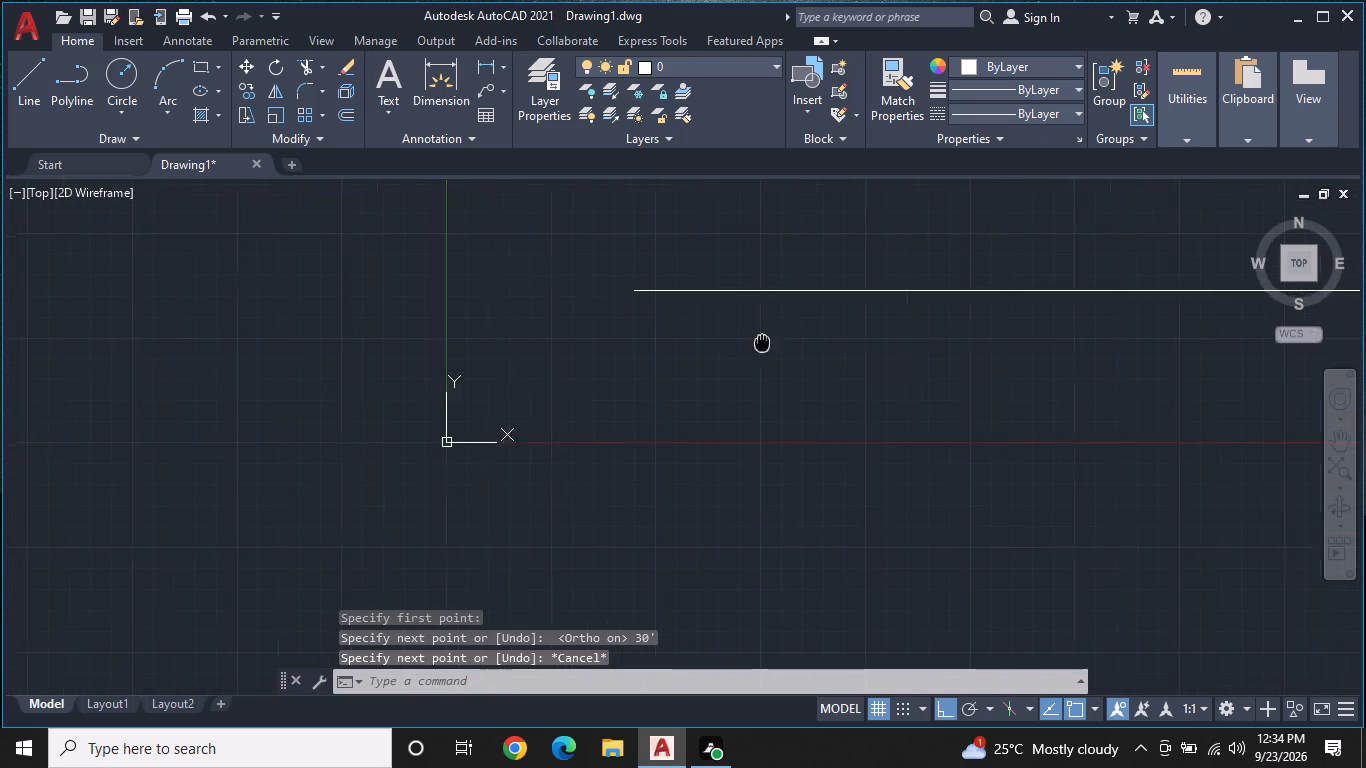
{"action": "middle_click_drag", "start_coordinate": [759, 343], "coordinate": [535, 368]}
{"action": "scroll", "coordinate": [622, 354], "scroll_direction": "down", "scroll_amount": 2}
{"action": "middle_click_drag", "start_coordinate": [727, 361], "coordinate": [458, 406]}
{"action": "scroll", "coordinate": [458, 406], "scroll_direction": "down", "scroll_amount": 1}
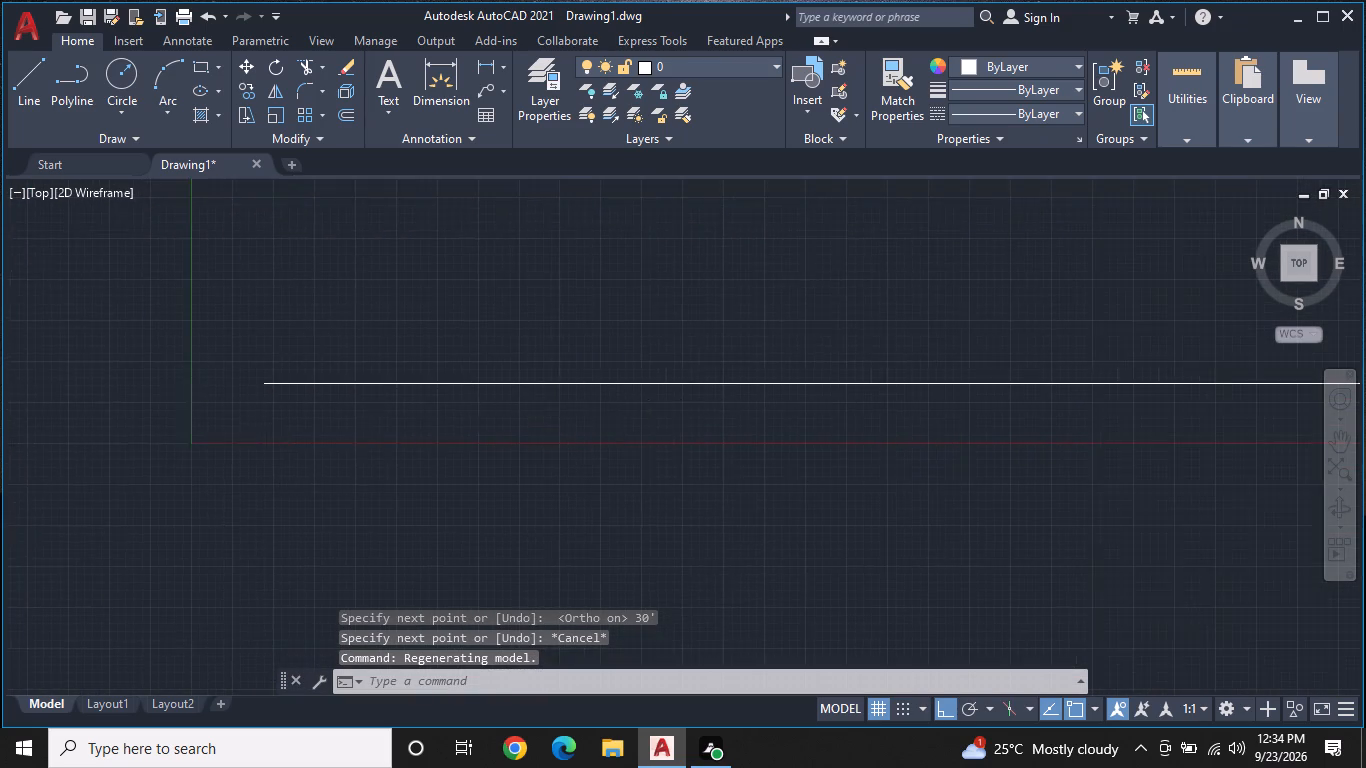
{"action": "scroll", "coordinate": [458, 406], "scroll_direction": "down", "scroll_amount": 1}
{"action": "left_click", "coordinate": [594, 396]}
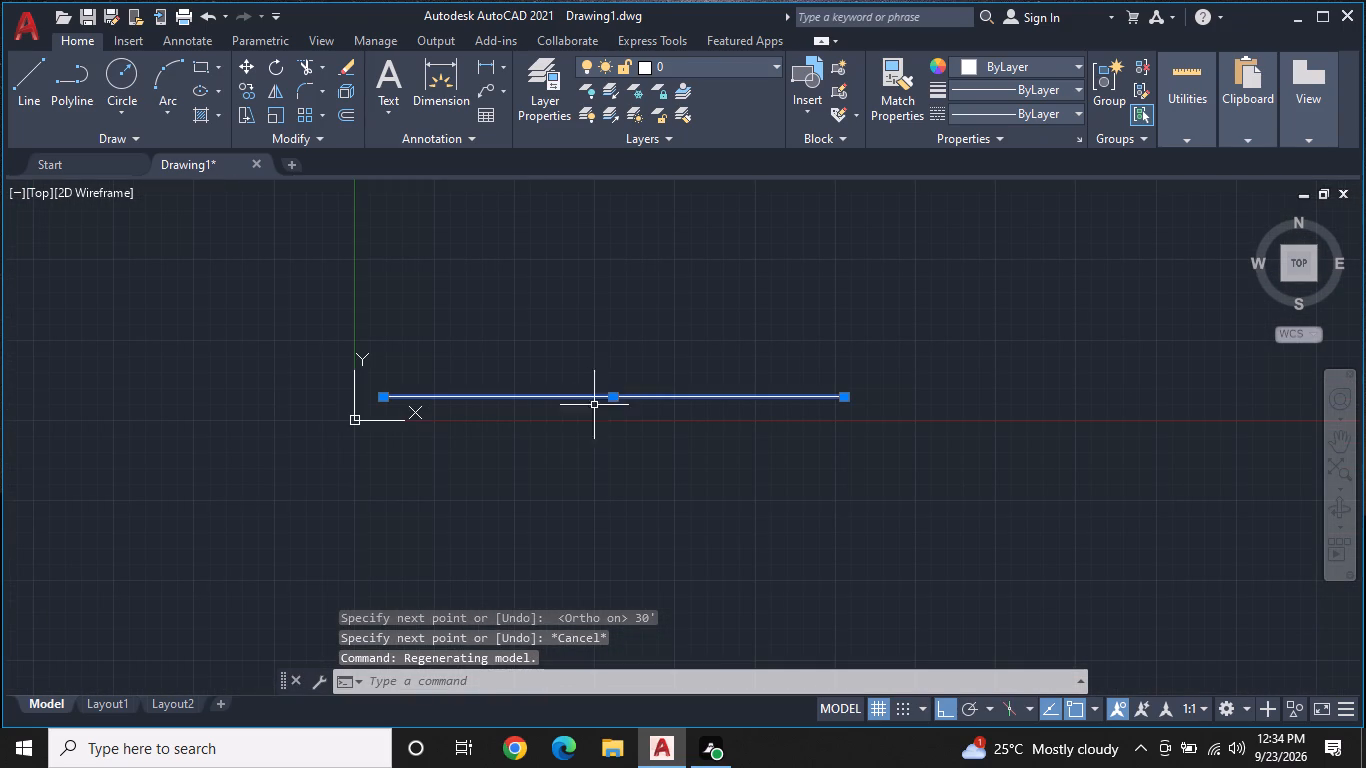
{"action": "left_click", "coordinate": [611, 397]}
{"action": "key", "text": "F8"}
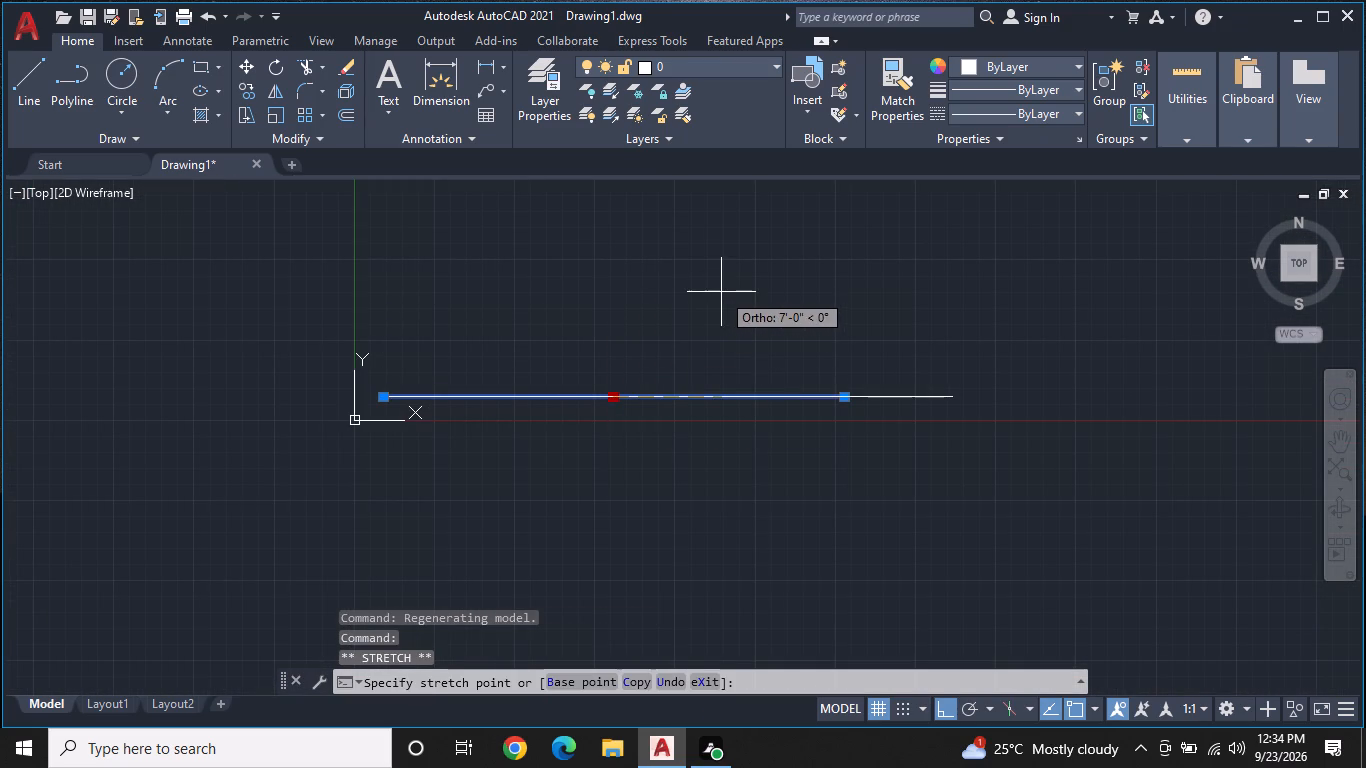
{"action": "middle_click_drag", "start_coordinate": [826, 233], "coordinate": [798, 371]}
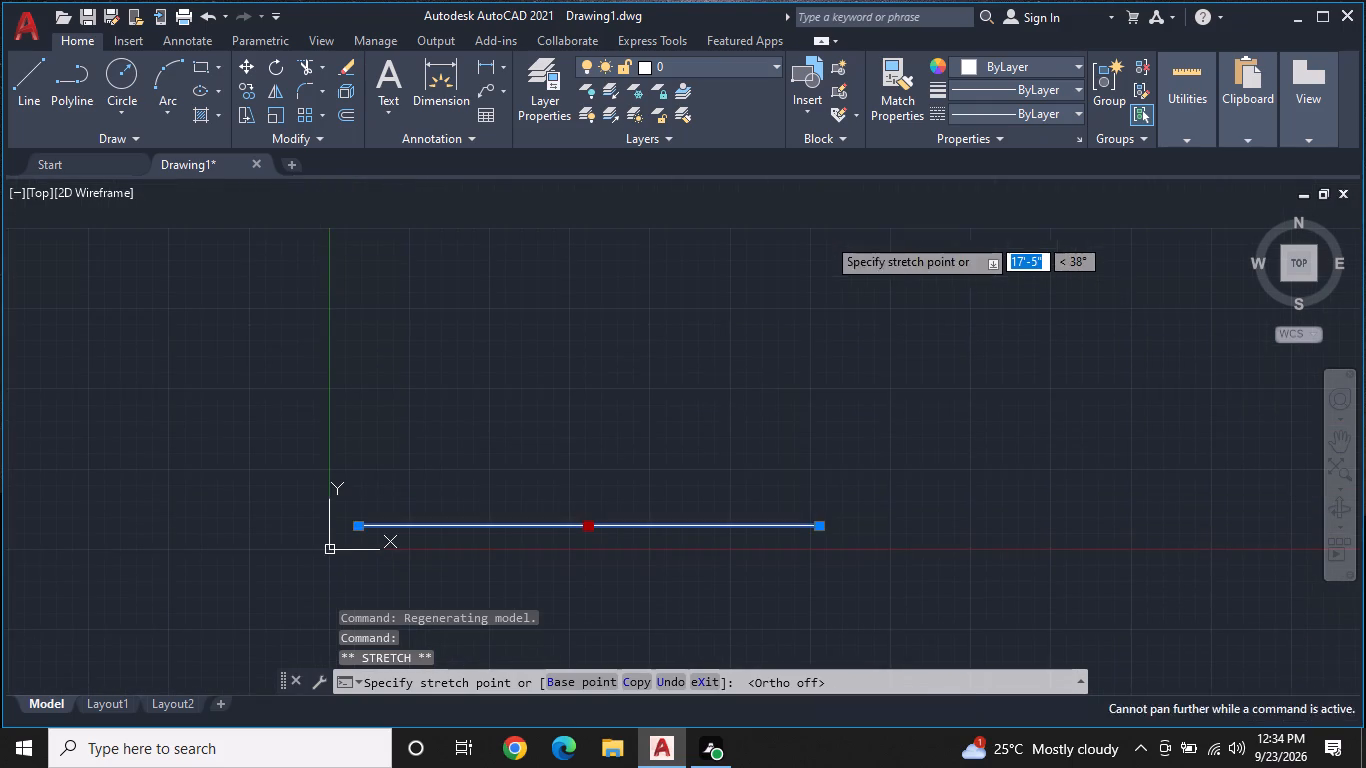
{"action": "middle_click_drag", "start_coordinate": [798, 371], "coordinate": [798, 373]}
{"action": "scroll", "coordinate": [797, 356], "scroll_direction": "up", "scroll_amount": 1}
{"action": "left_click", "coordinate": [856, 237]}
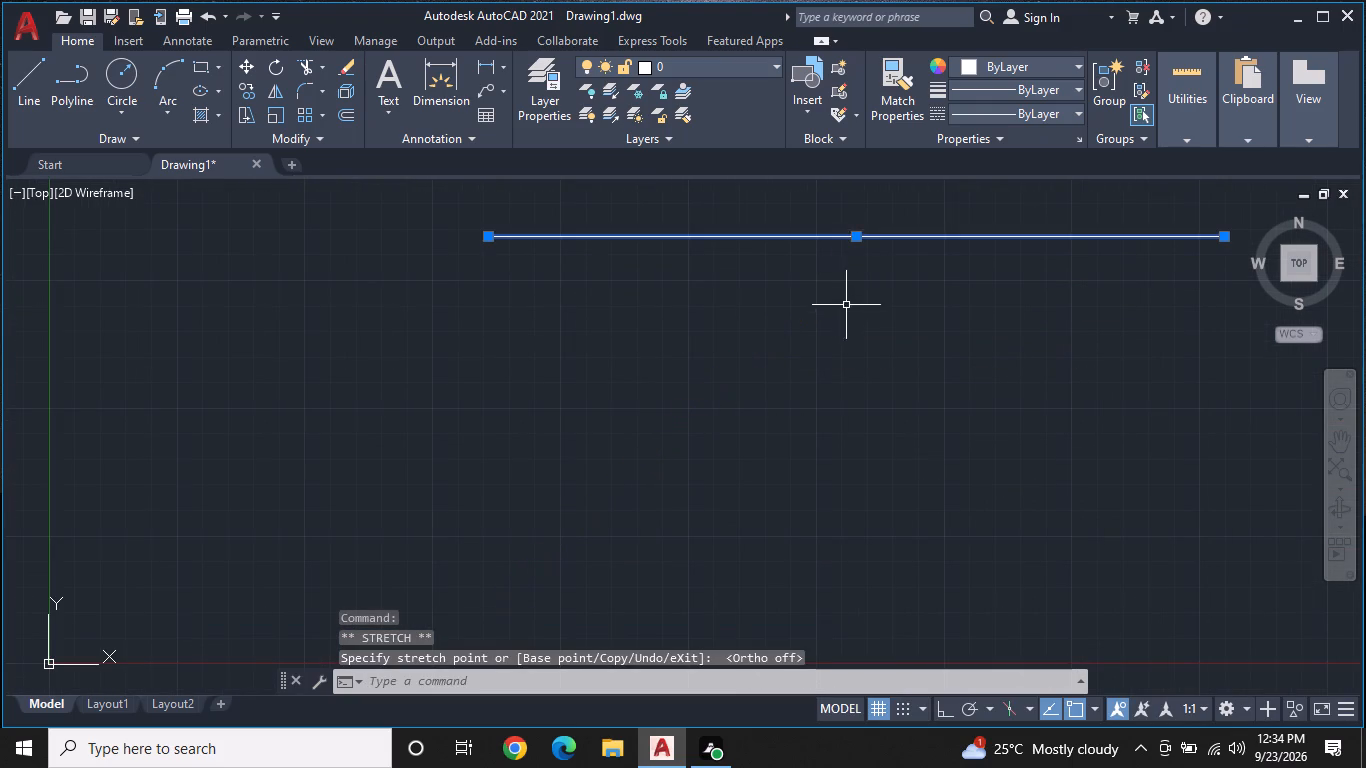
{"action": "middle_click_drag", "start_coordinate": [846, 306], "coordinate": [798, 265]}
{"action": "key", "text": "Escape"}
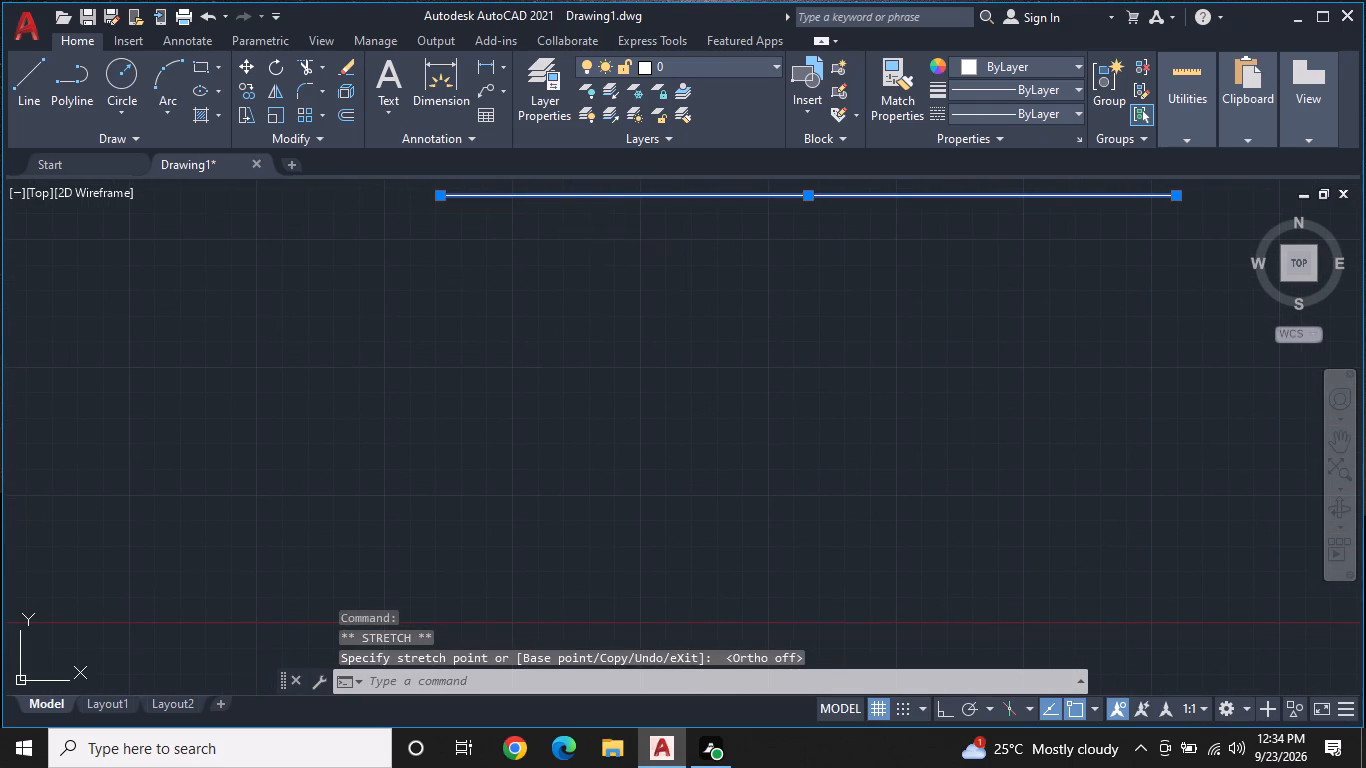
Draw a 32' vertical line straight down from the left endpoint of the horizontal line.
{"action": "type", "text": "L"}
{"action": "key", "text": "space"}
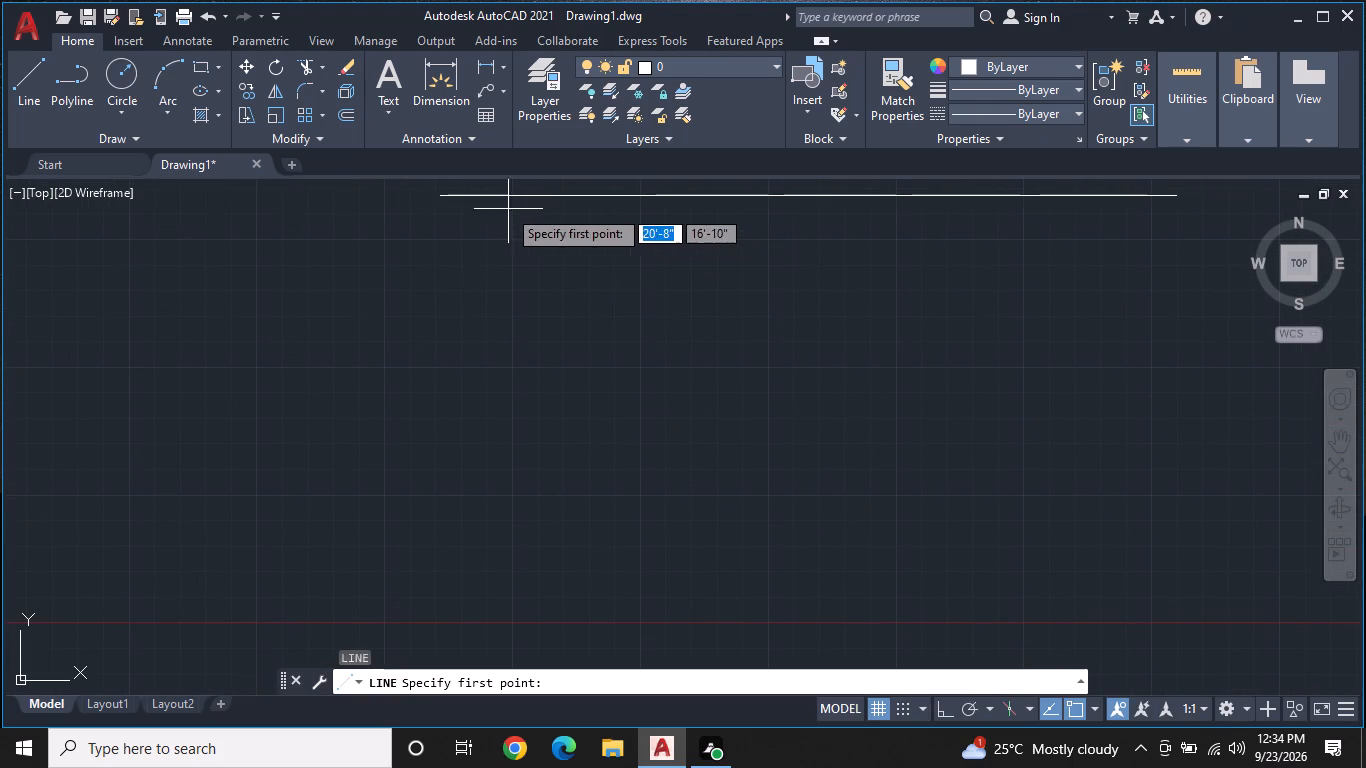
{"action": "left_click", "coordinate": [440, 198]}
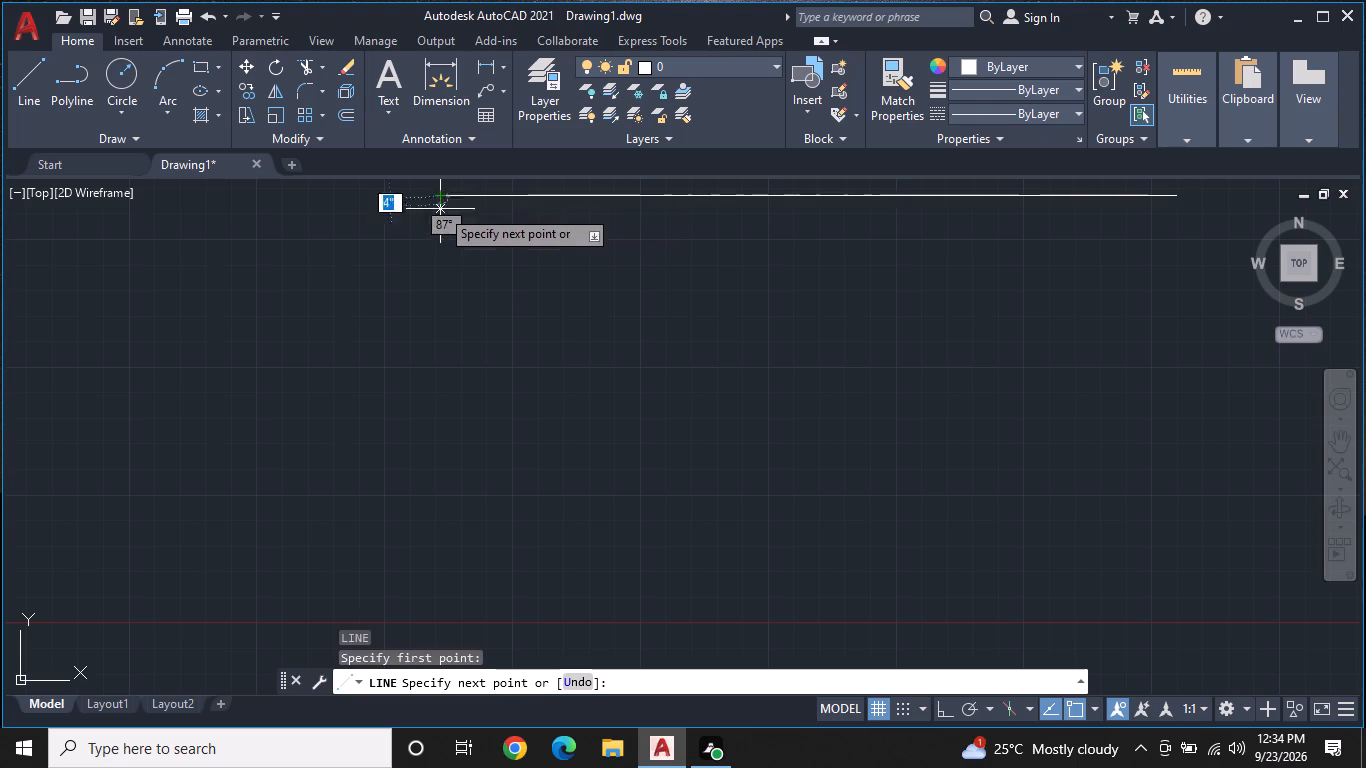
{"action": "key", "text": "F8"}
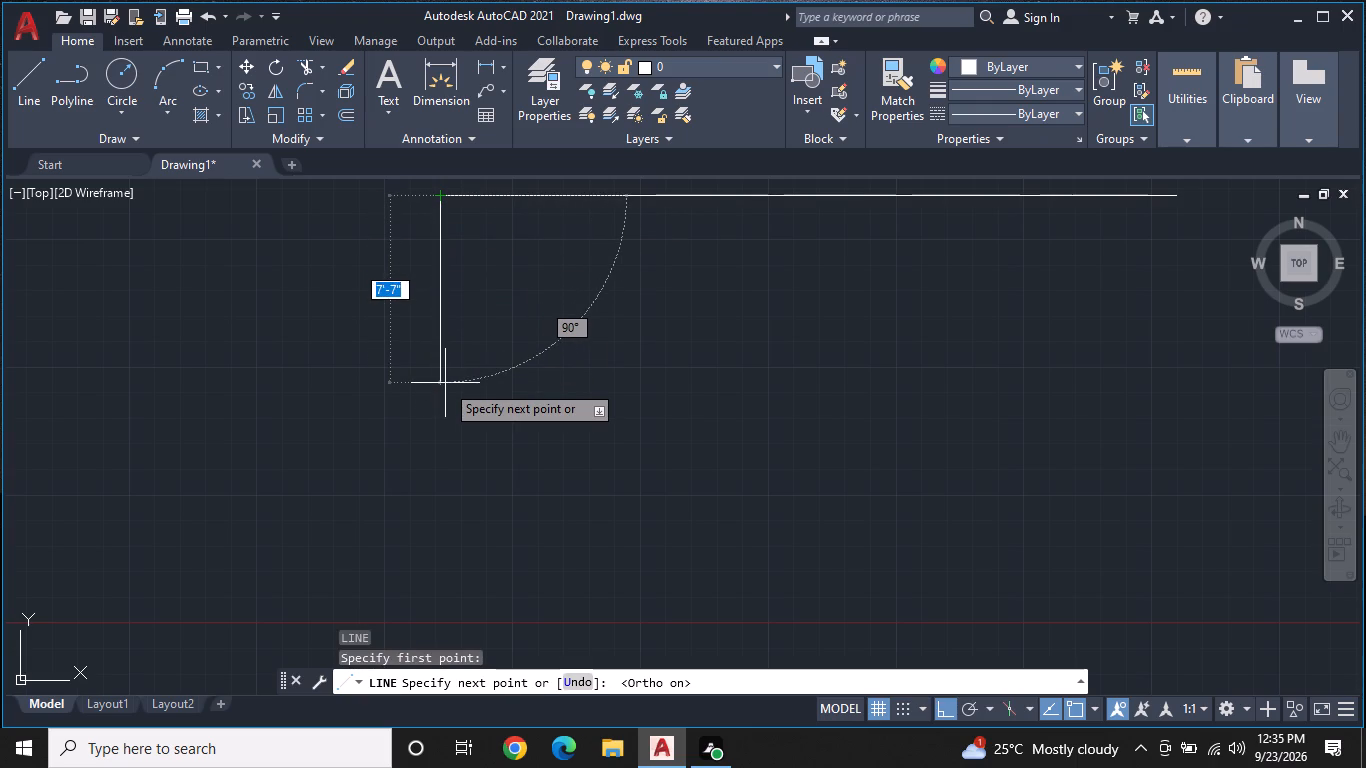
{"action": "type", "text": "32'"}
{"action": "key", "text": "Return"}
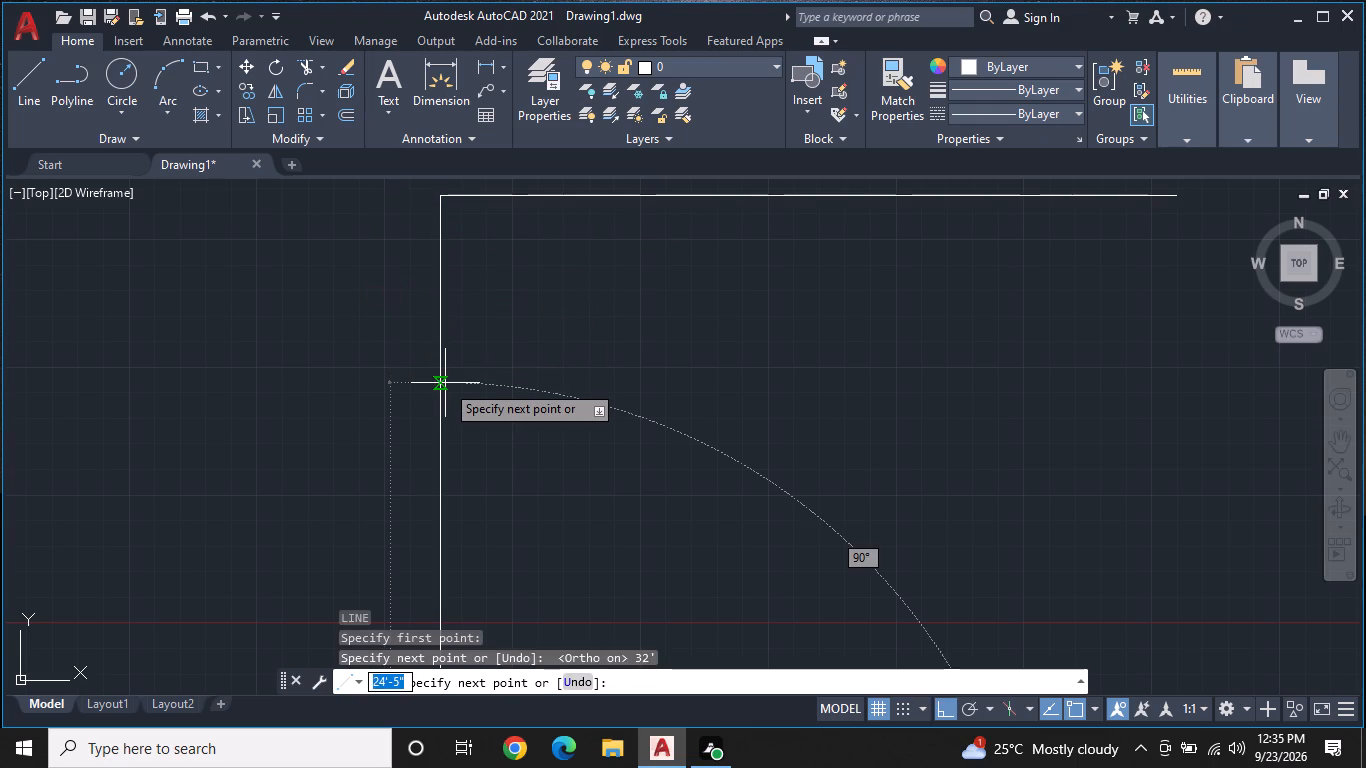
{"action": "key", "text": "Escape"}
Draw the bottom and right sides from the vertical line's lower end to close the 30' by 32' rectangle.
{"action": "scroll", "coordinate": [444, 380], "scroll_direction": "down", "scroll_amount": 2}
{"action": "middle_click_drag", "start_coordinate": [440, 382], "coordinate": [463, 274]}
{"action": "type", "text": "L"}
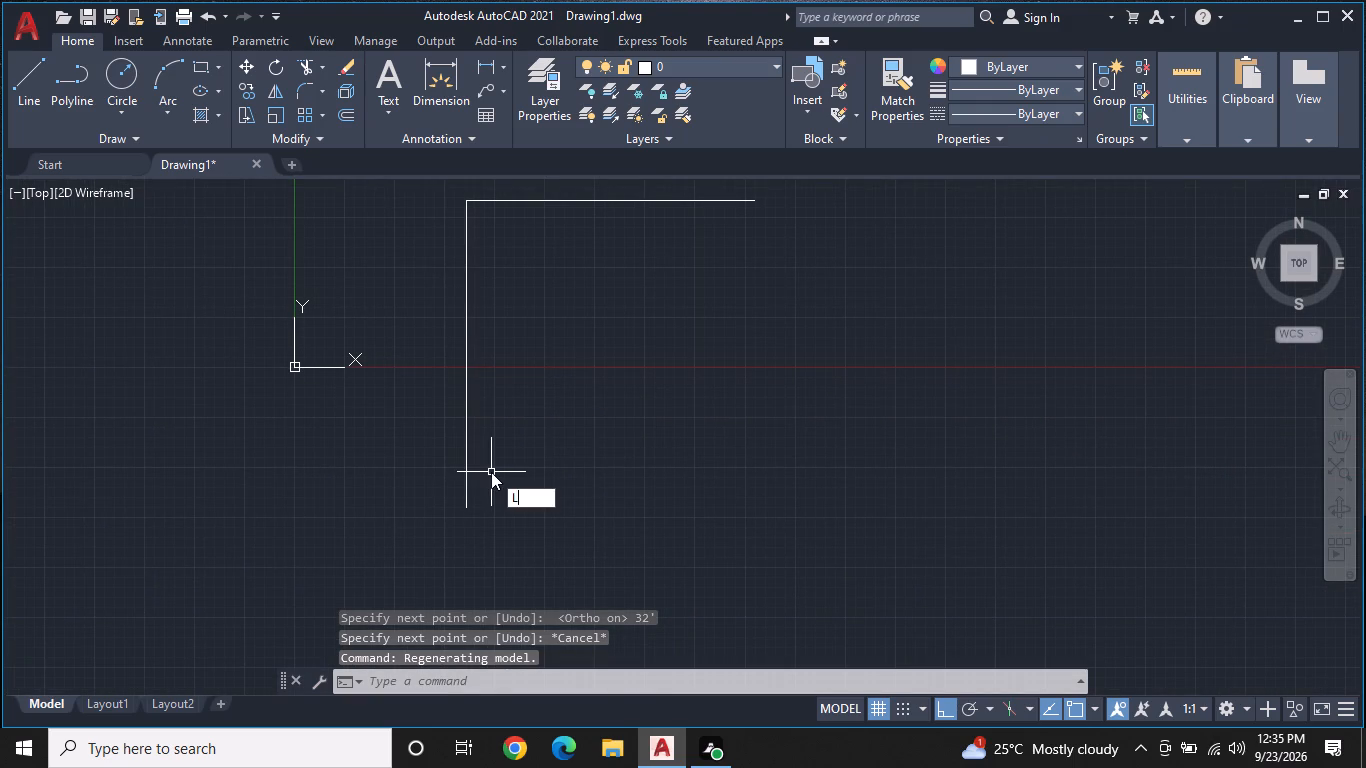
{"action": "key", "text": "space"}
{"action": "left_click", "coordinate": [461, 503]}
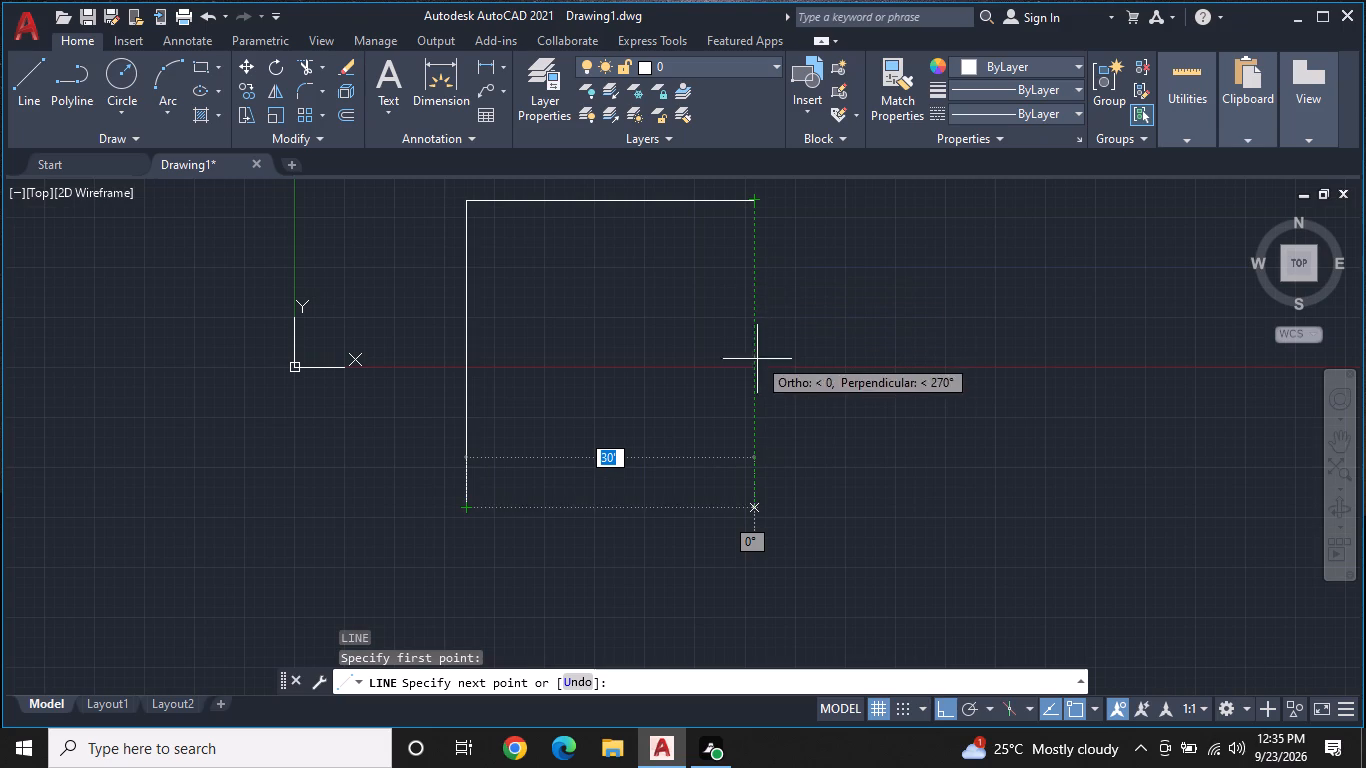
{"action": "left_click", "coordinate": [756, 510]}
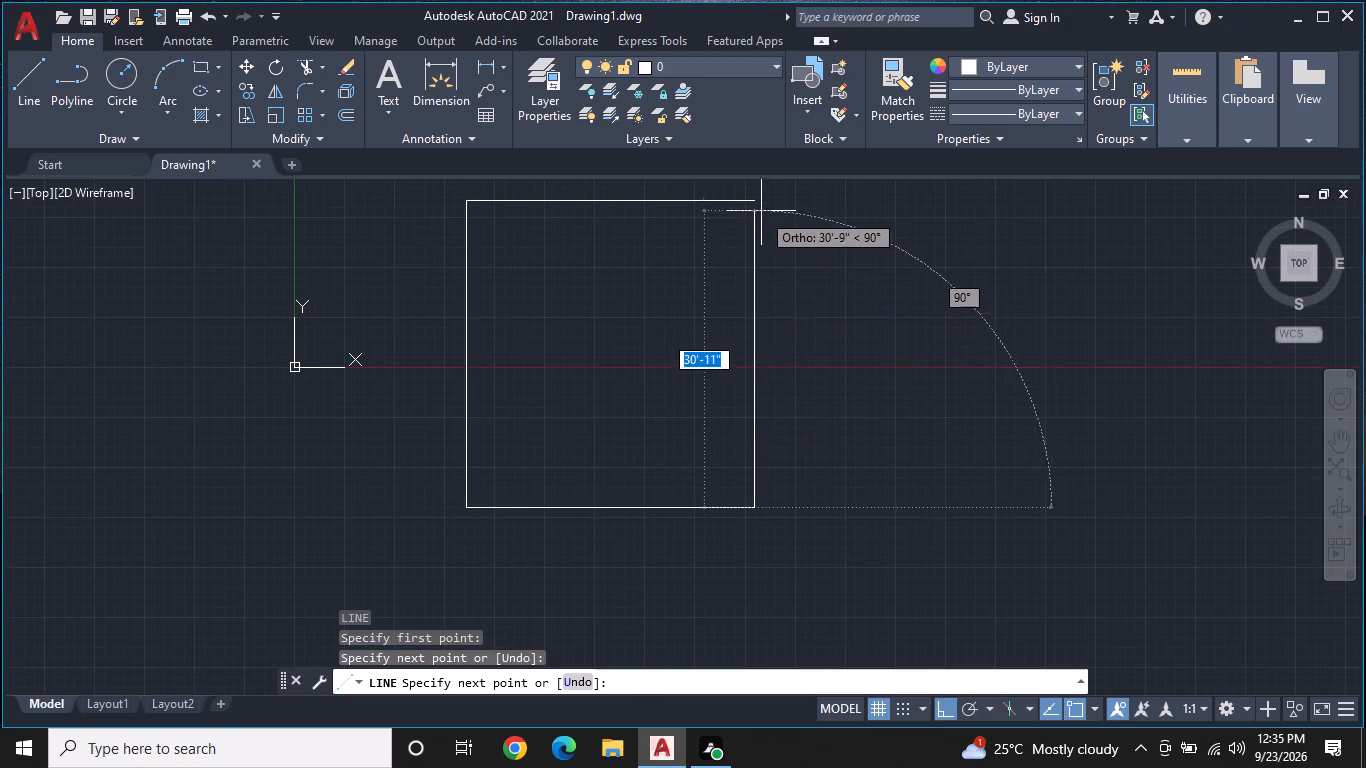
{"action": "left_click", "coordinate": [754, 202]}
{"action": "key", "text": "Escape"}
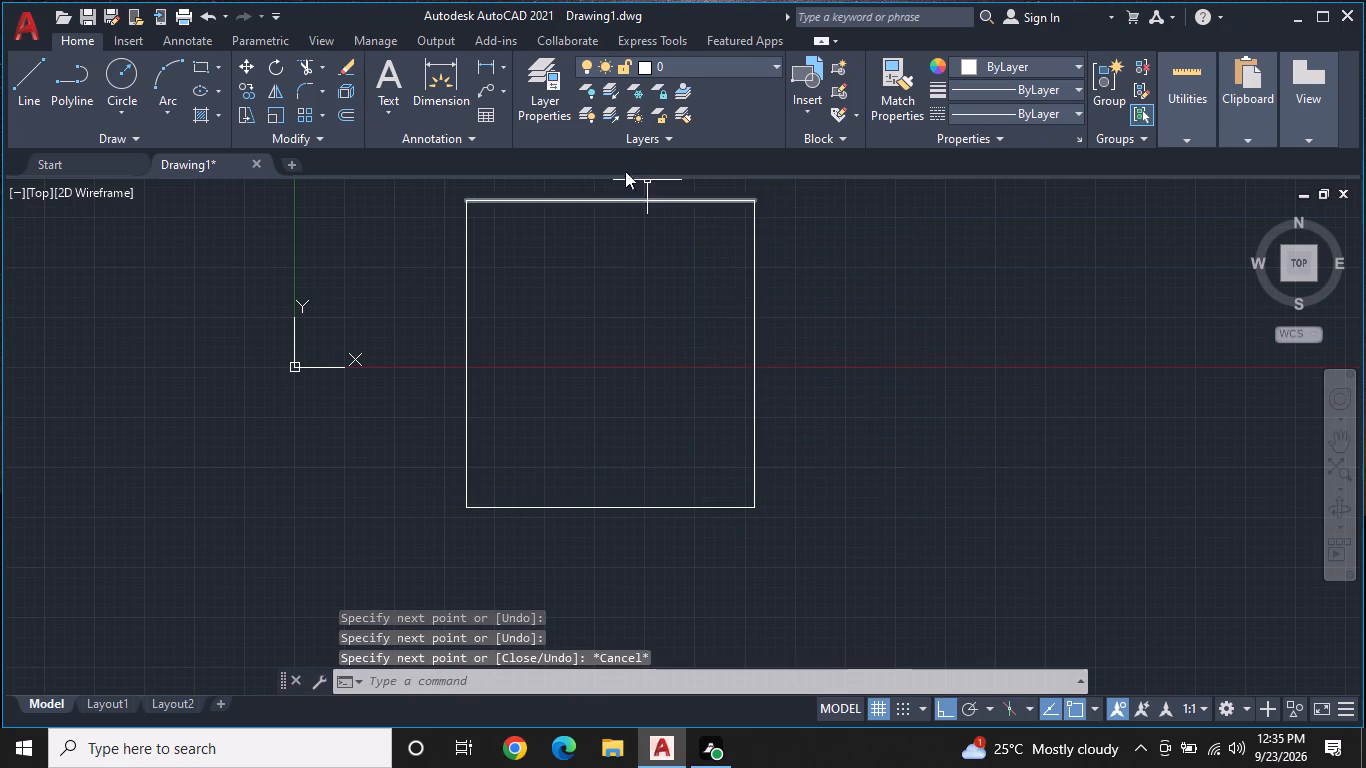
Add linear dimensions to the rectangle's right and top sides, placed just outside the outline.
{"action": "left_click", "coordinate": [491, 67]}
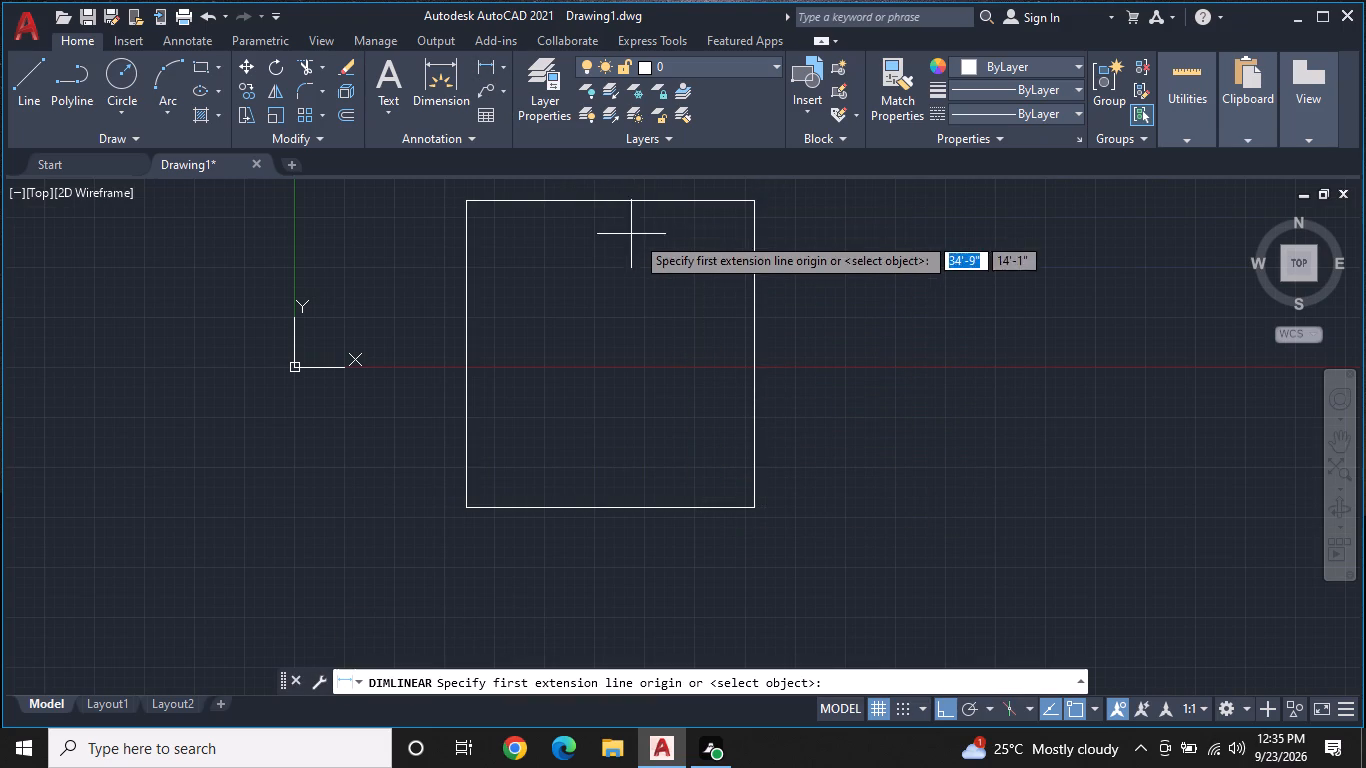
{"action": "key", "text": "space"}
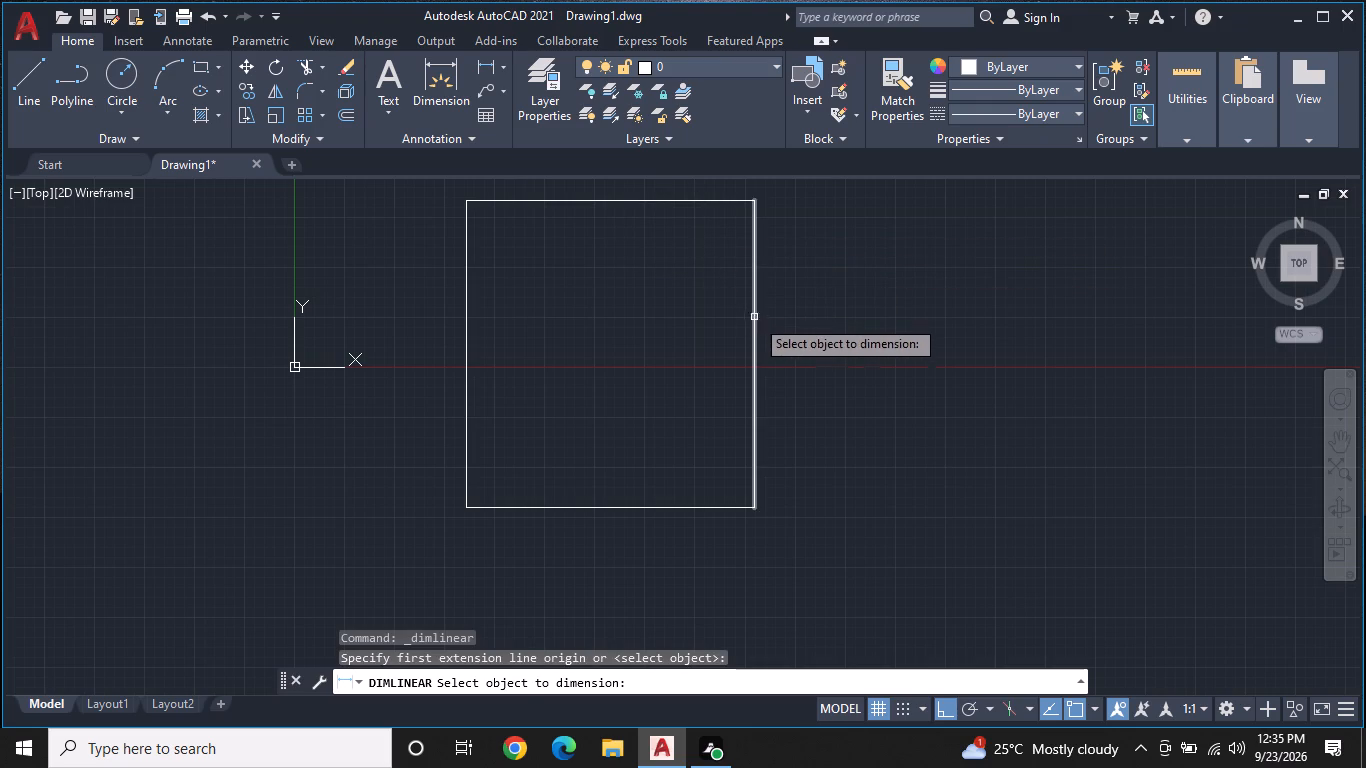
{"action": "left_click", "coordinate": [756, 323]}
{"action": "left_click", "coordinate": [788, 335]}
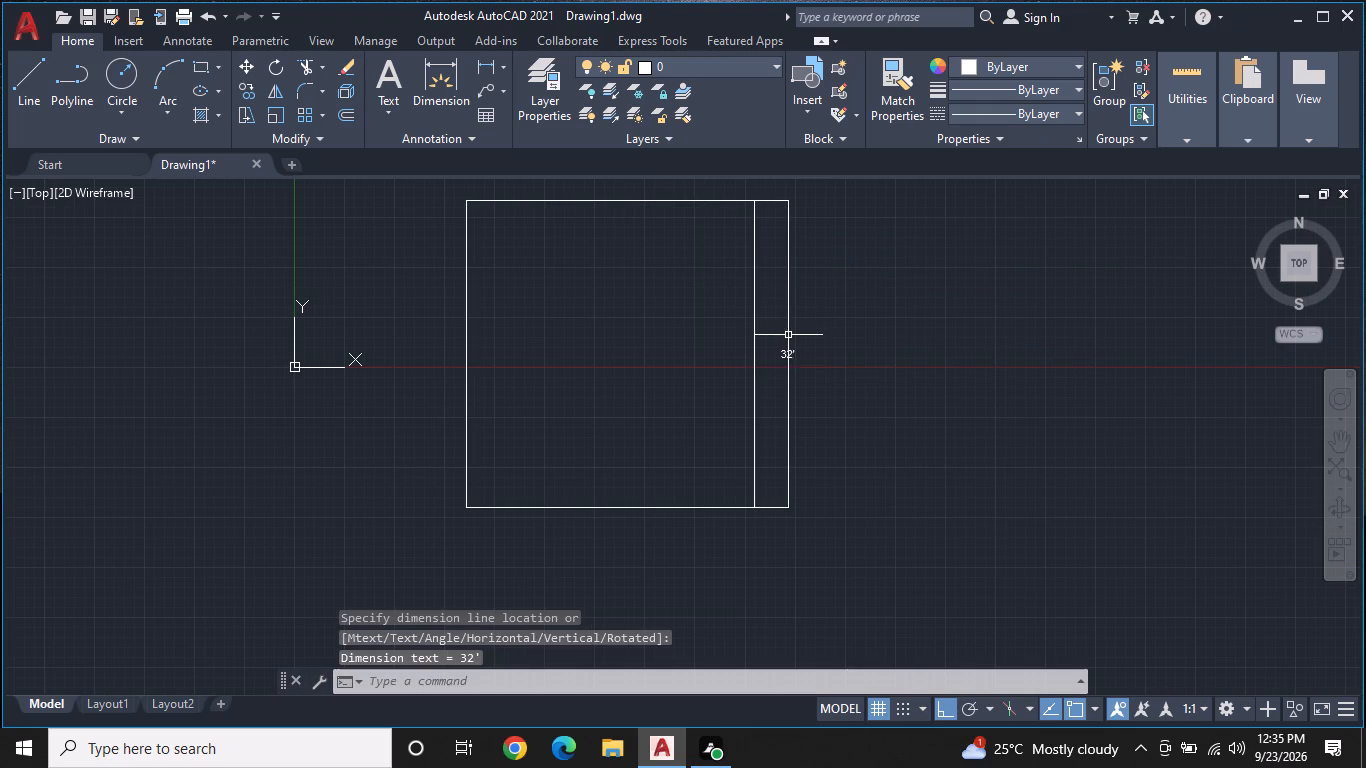
{"action": "middle_click_drag", "start_coordinate": [719, 241], "coordinate": [730, 277]}
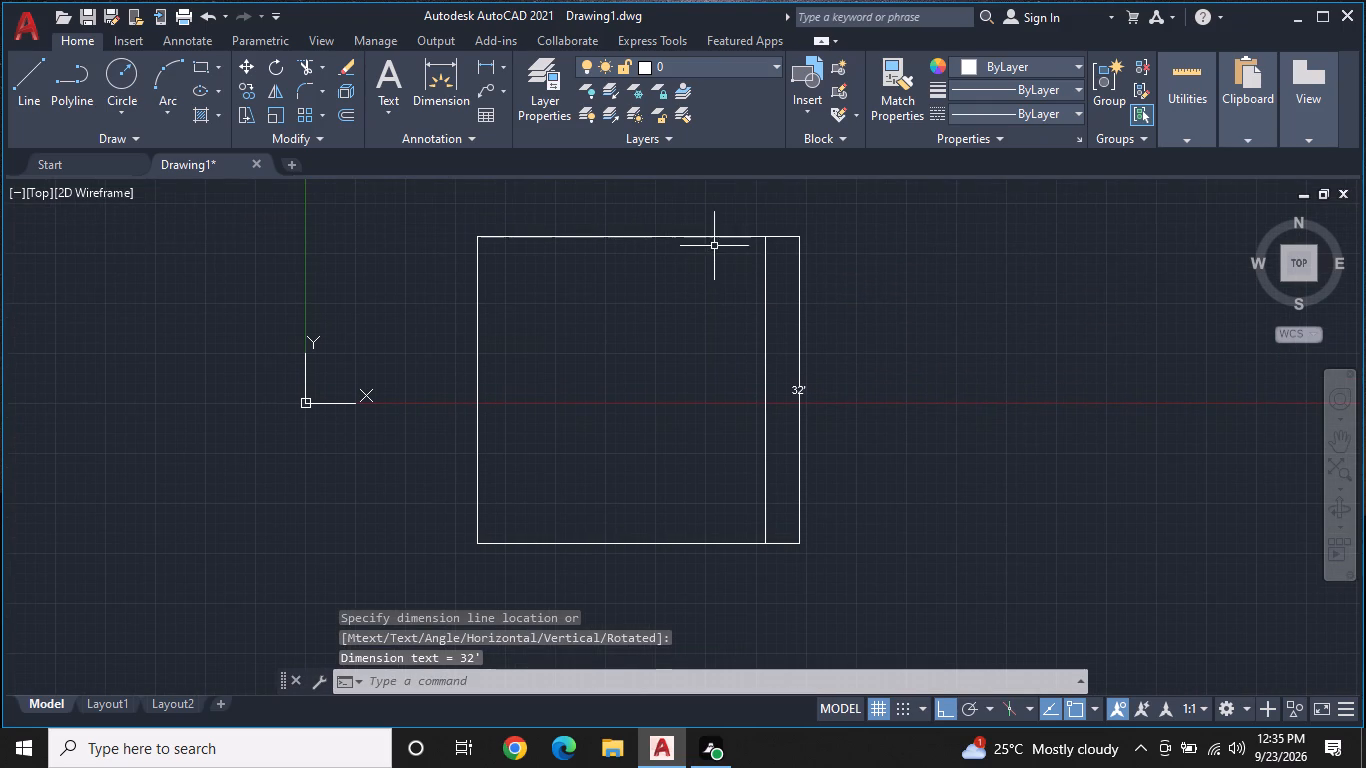
{"action": "key", "text": "space"}
{"action": "key", "text": "space"}
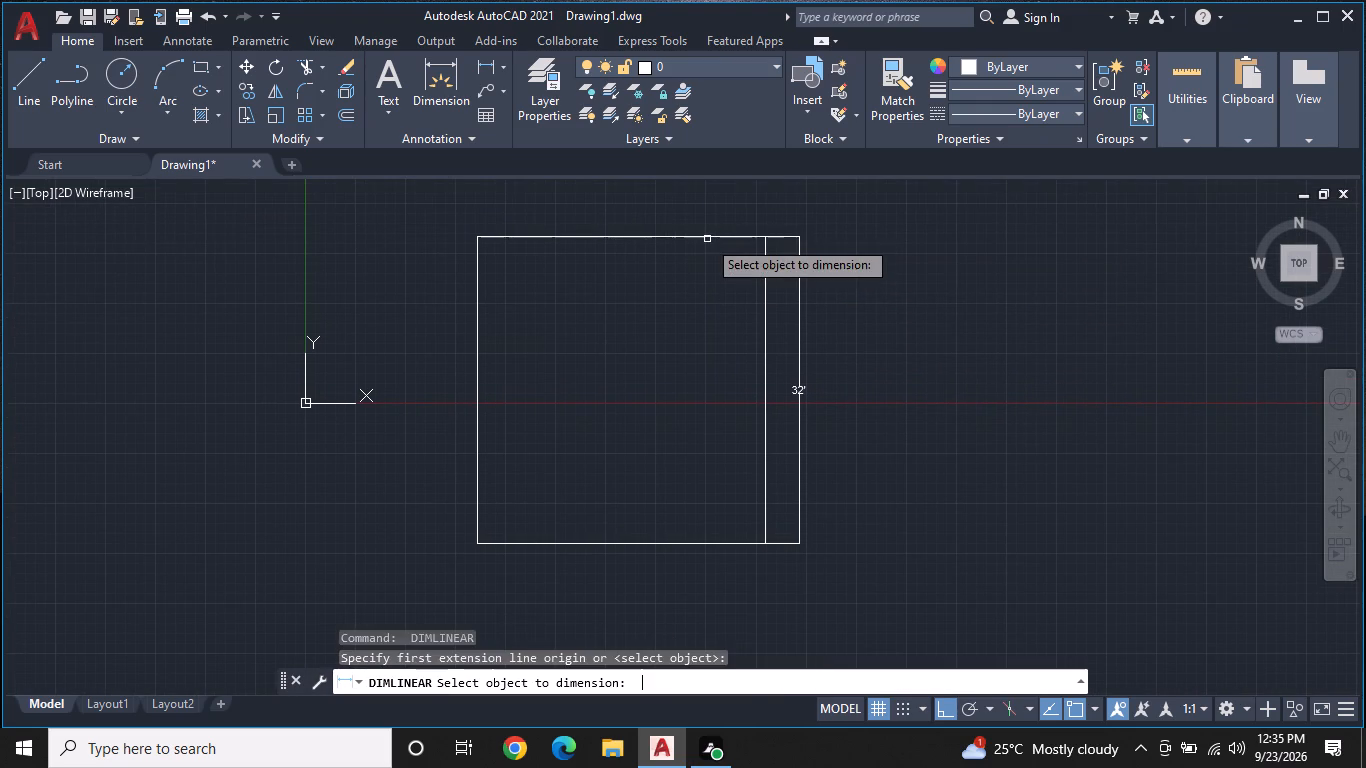
{"action": "left_click", "coordinate": [707, 239]}
{"action": "left_click", "coordinate": [702, 217]}
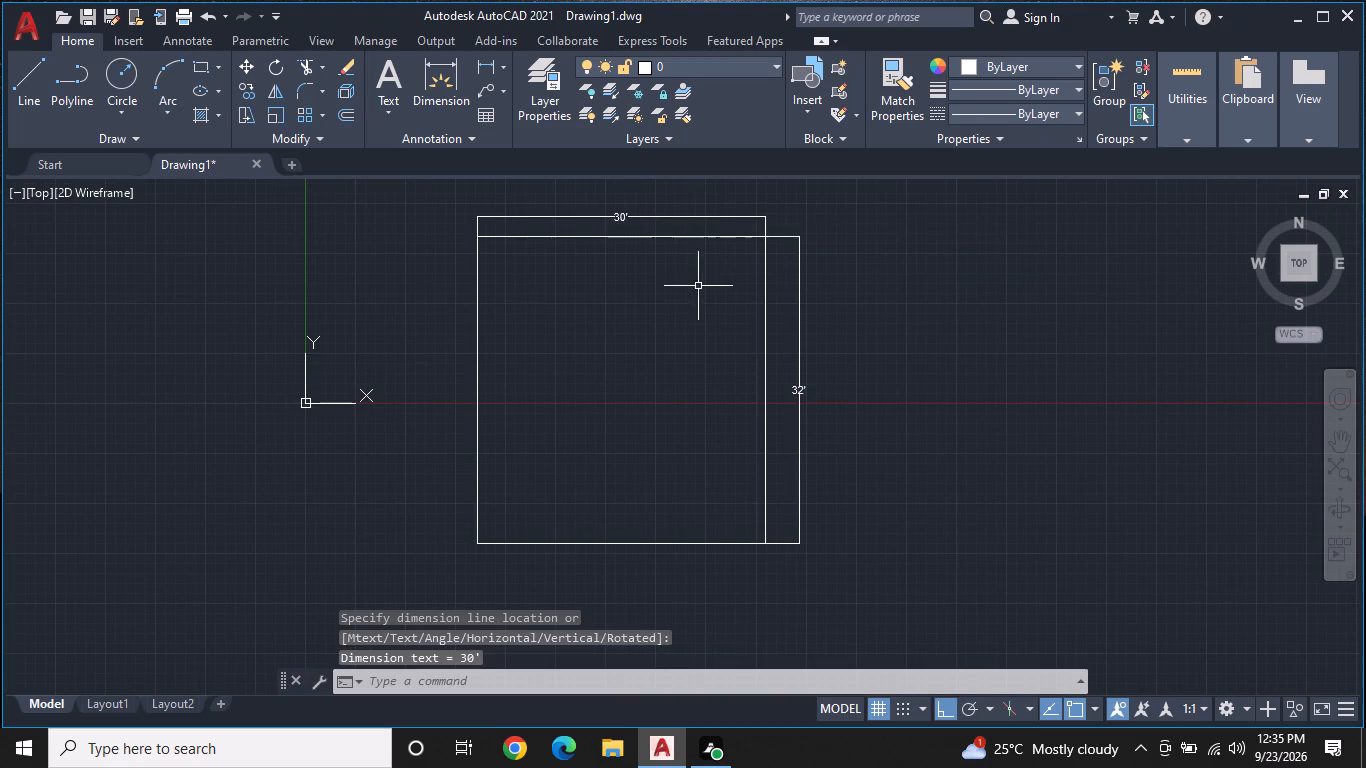
Offset the rectangle's top and right sides 9" inward.
{"action": "middle_click_drag", "start_coordinate": [698, 288], "coordinate": [702, 277]}
{"action": "middle_click_drag", "start_coordinate": [693, 280], "coordinate": [715, 281]}
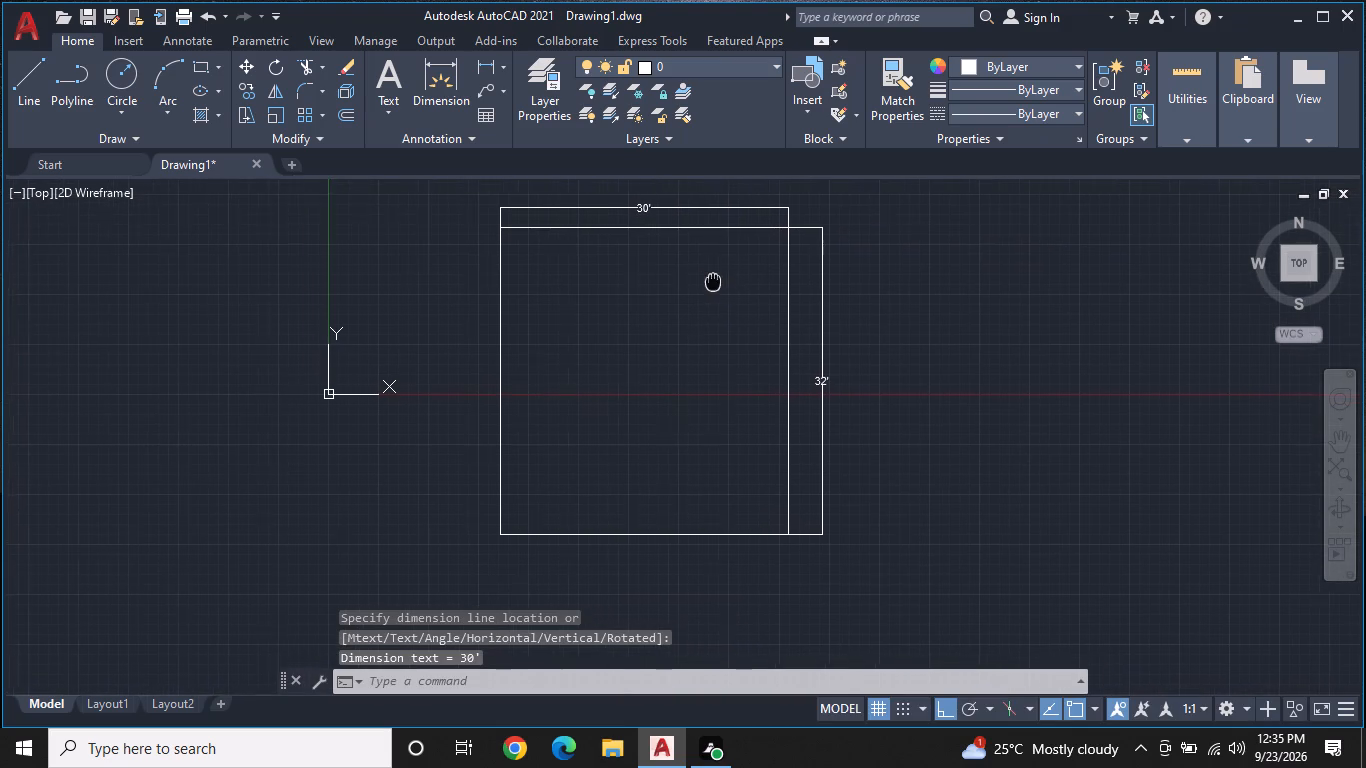
{"action": "middle_click_drag", "start_coordinate": [715, 281], "coordinate": [722, 280]}
{"action": "scroll", "coordinate": [722, 280], "scroll_direction": "up", "scroll_amount": 1}
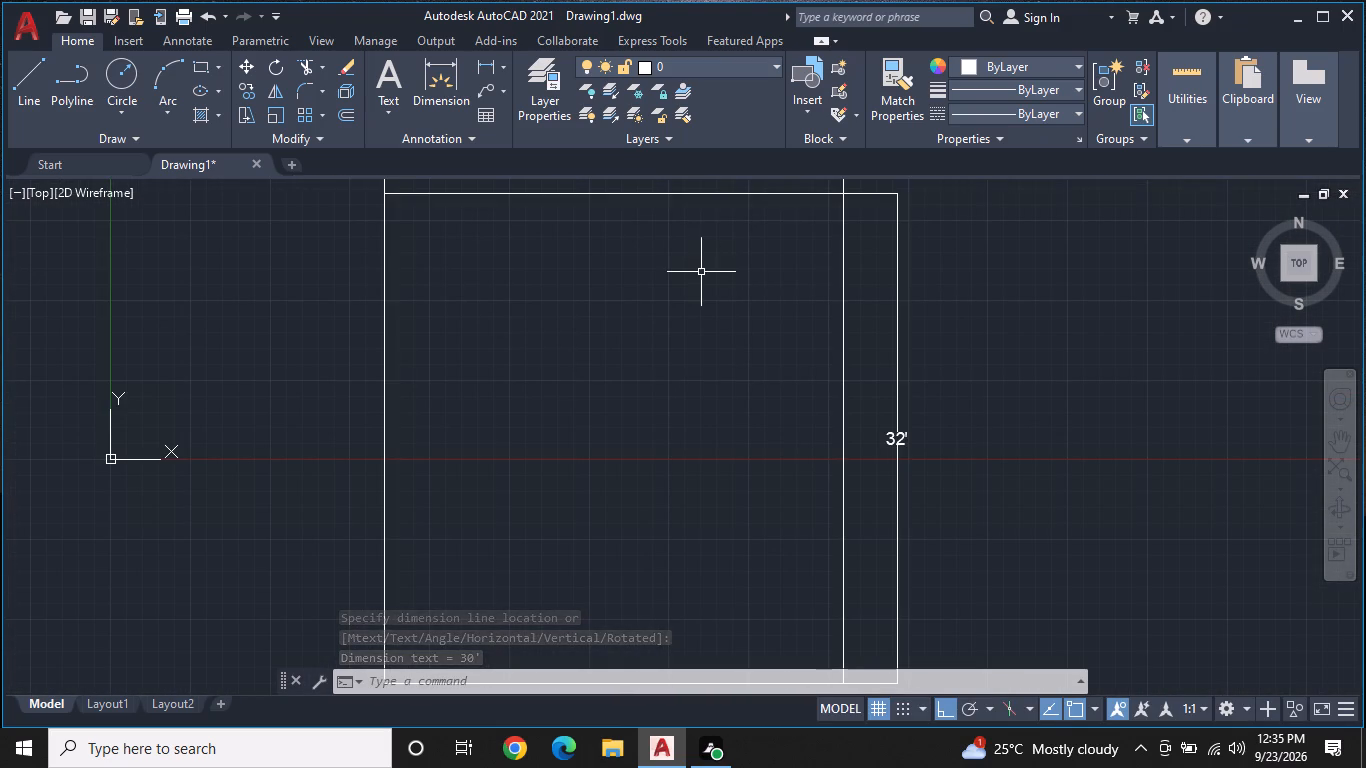
{"action": "key", "text": "o"}
{"action": "type", "text": "F"}
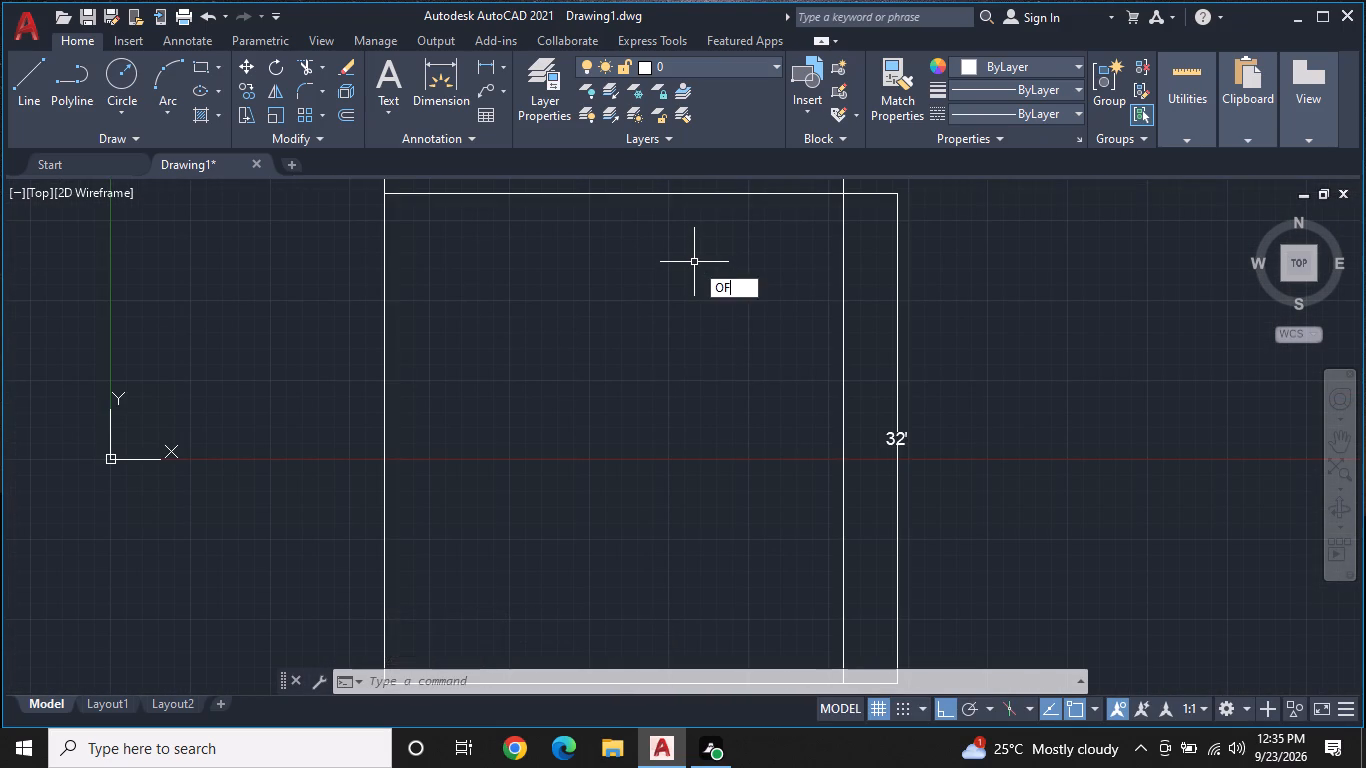
{"action": "key", "text": "space"}
{"action": "key", "text": "9"}
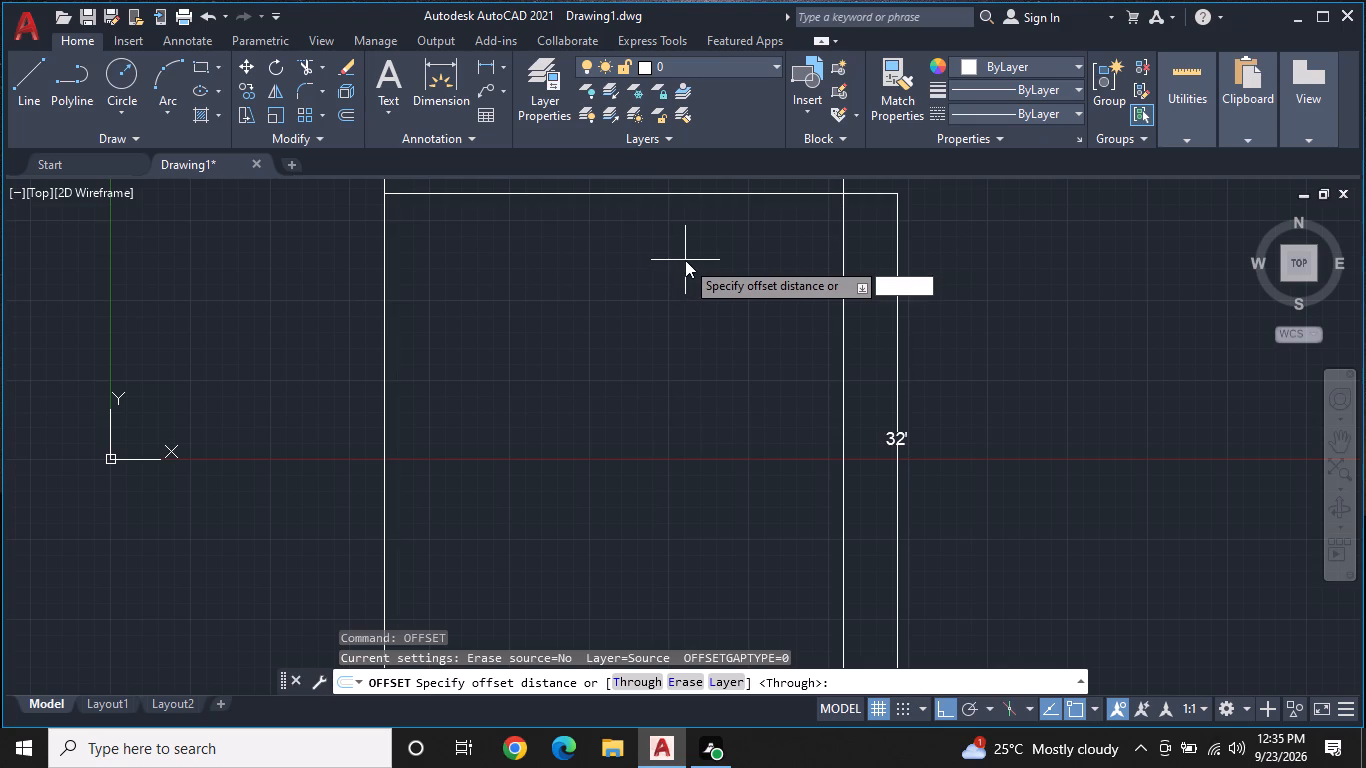
{"action": "key", "text": "shift+quotedbl"}
{"action": "key", "text": "Return"}
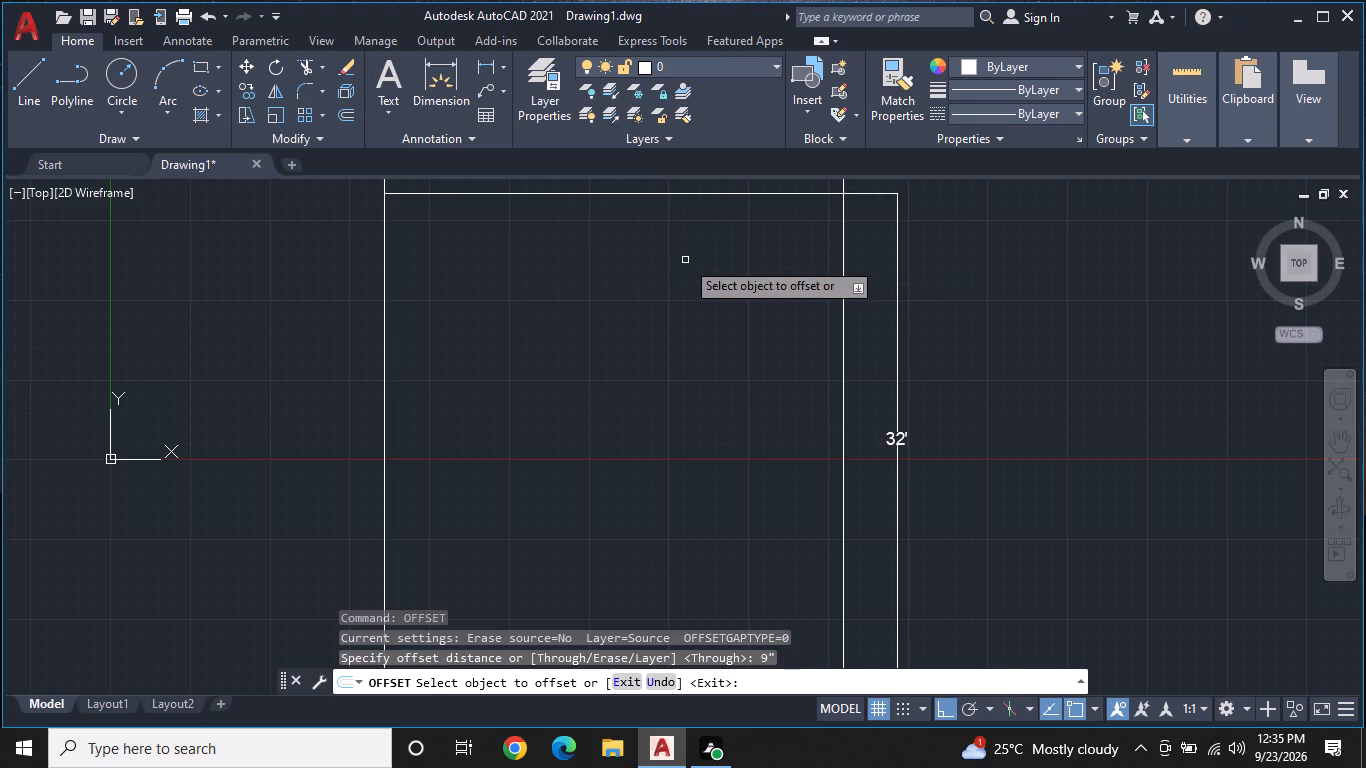
{"action": "left_click", "coordinate": [733, 192]}
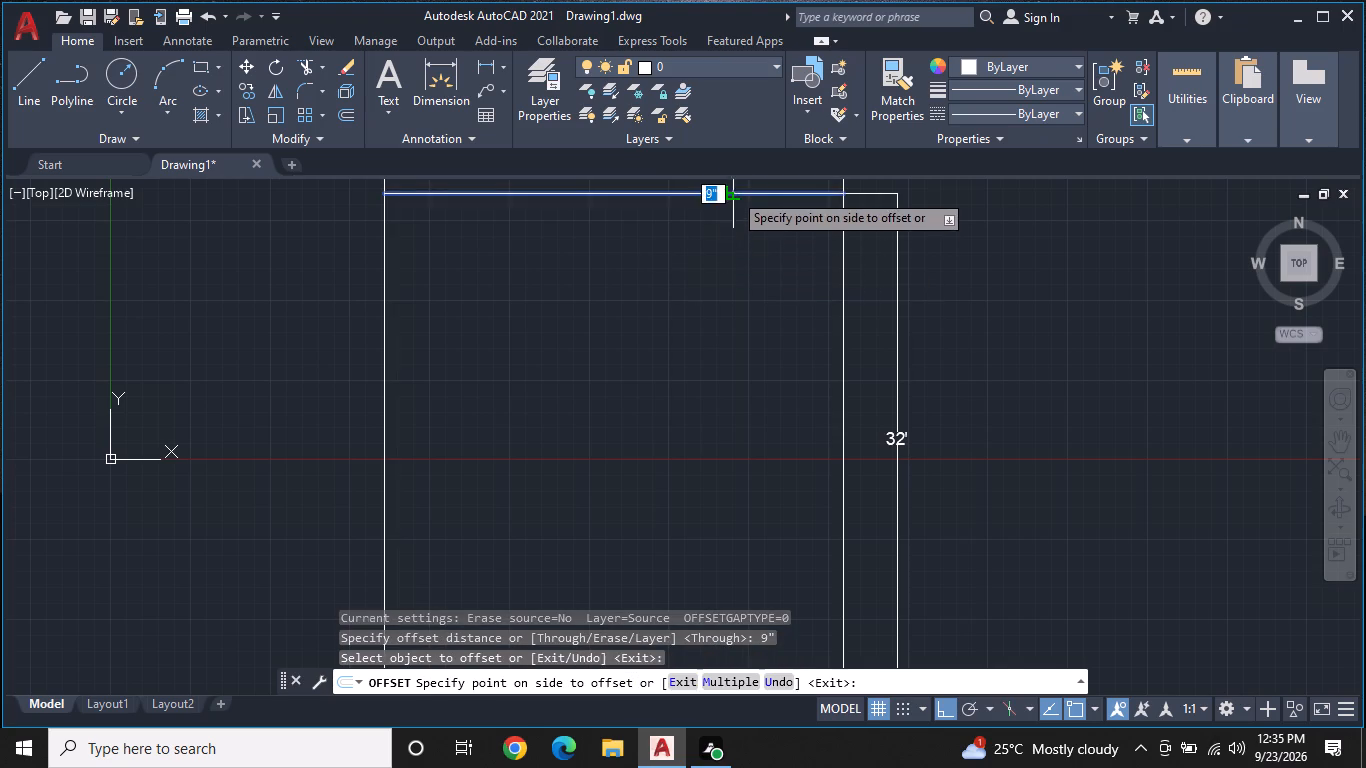
{"action": "left_click", "coordinate": [719, 248]}
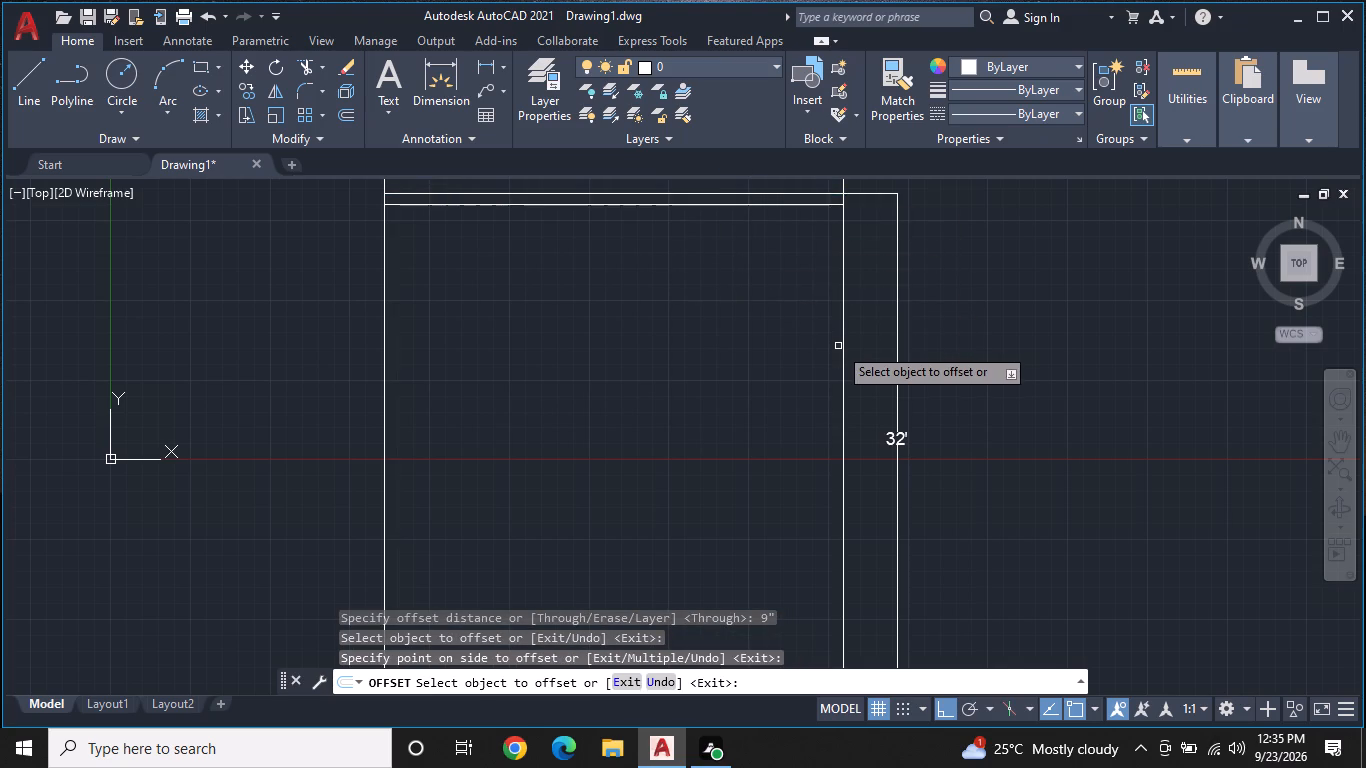
{"action": "left_click", "coordinate": [842, 344]}
{"action": "left_click_drag", "start_coordinate": [817, 352], "coordinate": [799, 356]}
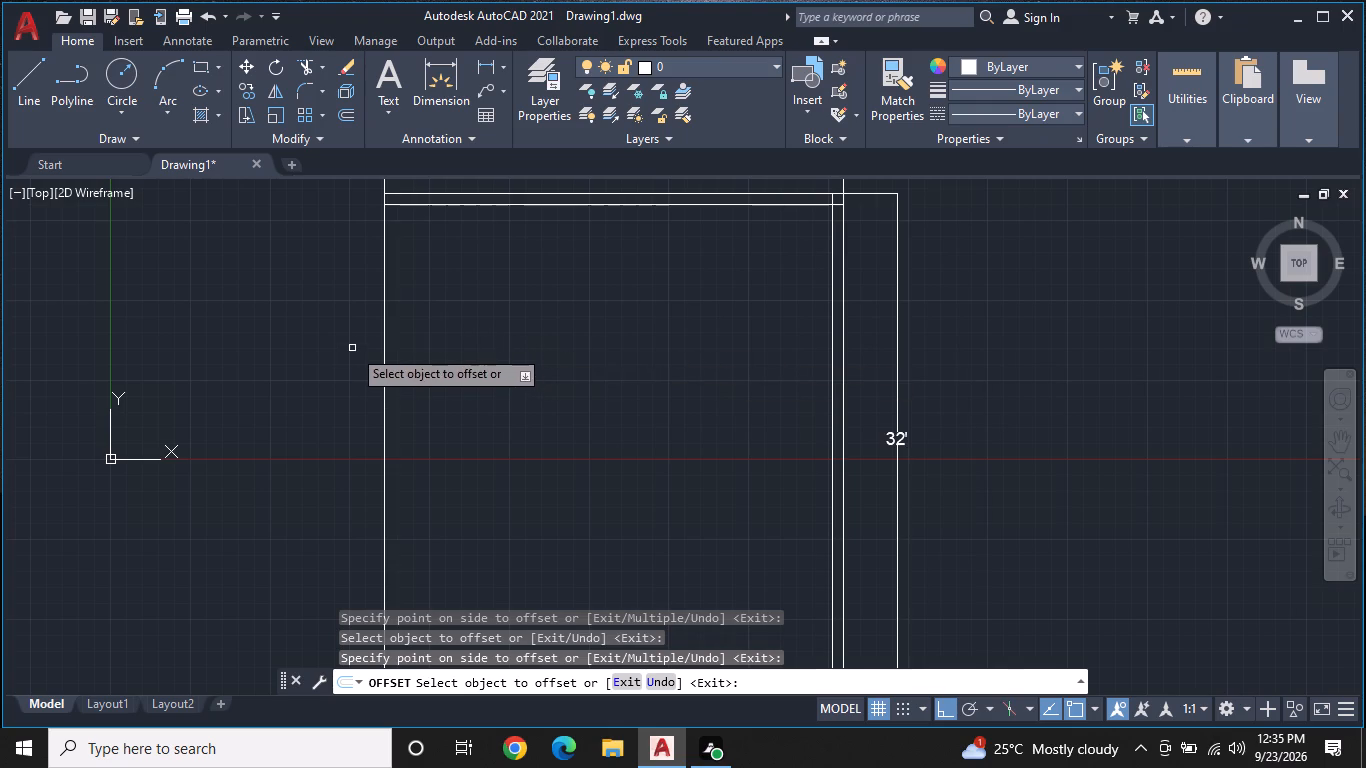
Offset the rectangle's left and bottom sides 9" inward to complete the inner wall lines.
{"action": "left_click", "coordinate": [386, 330]}
{"action": "scroll", "coordinate": [472, 340], "scroll_direction": "down", "scroll_amount": 1}
{"action": "left_click", "coordinate": [472, 340]}
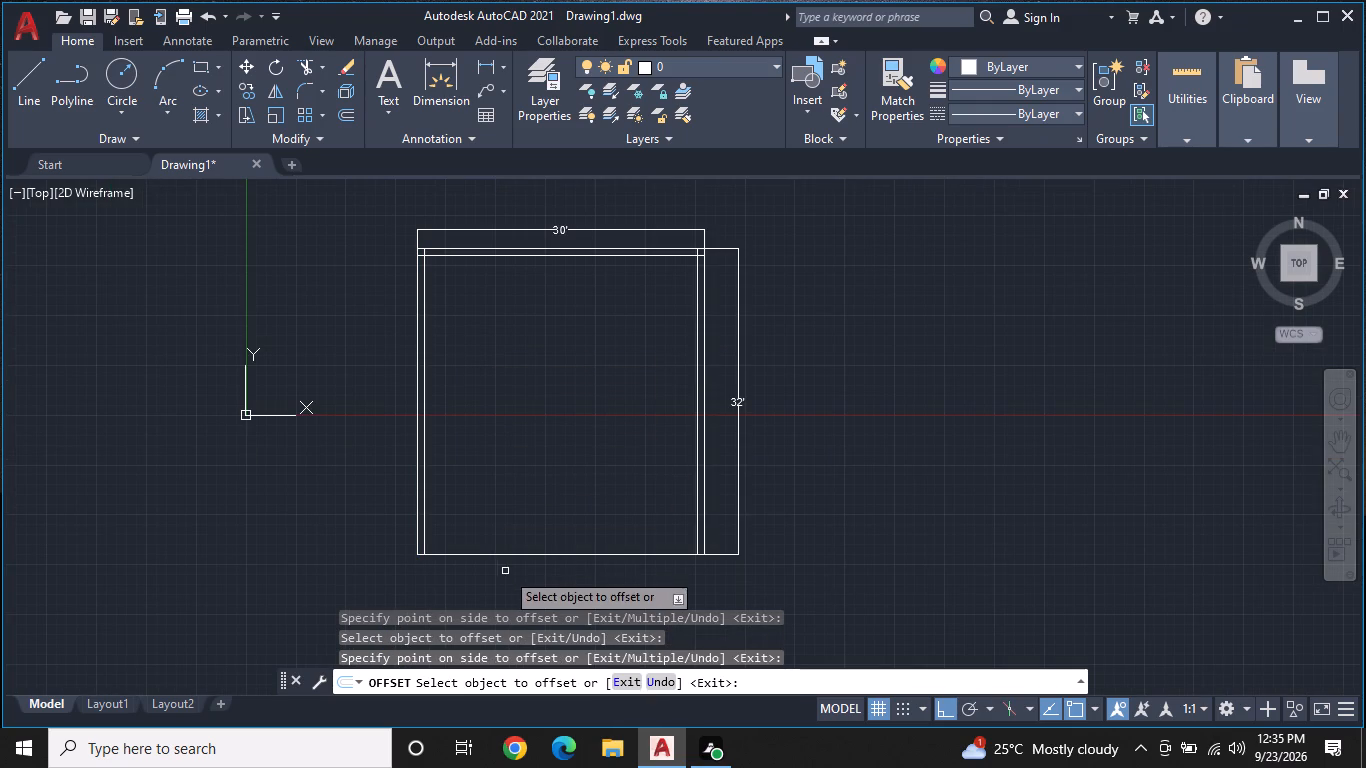
{"action": "double_click", "coordinate": [525, 549]}
{"action": "left_click", "coordinate": [525, 553]}
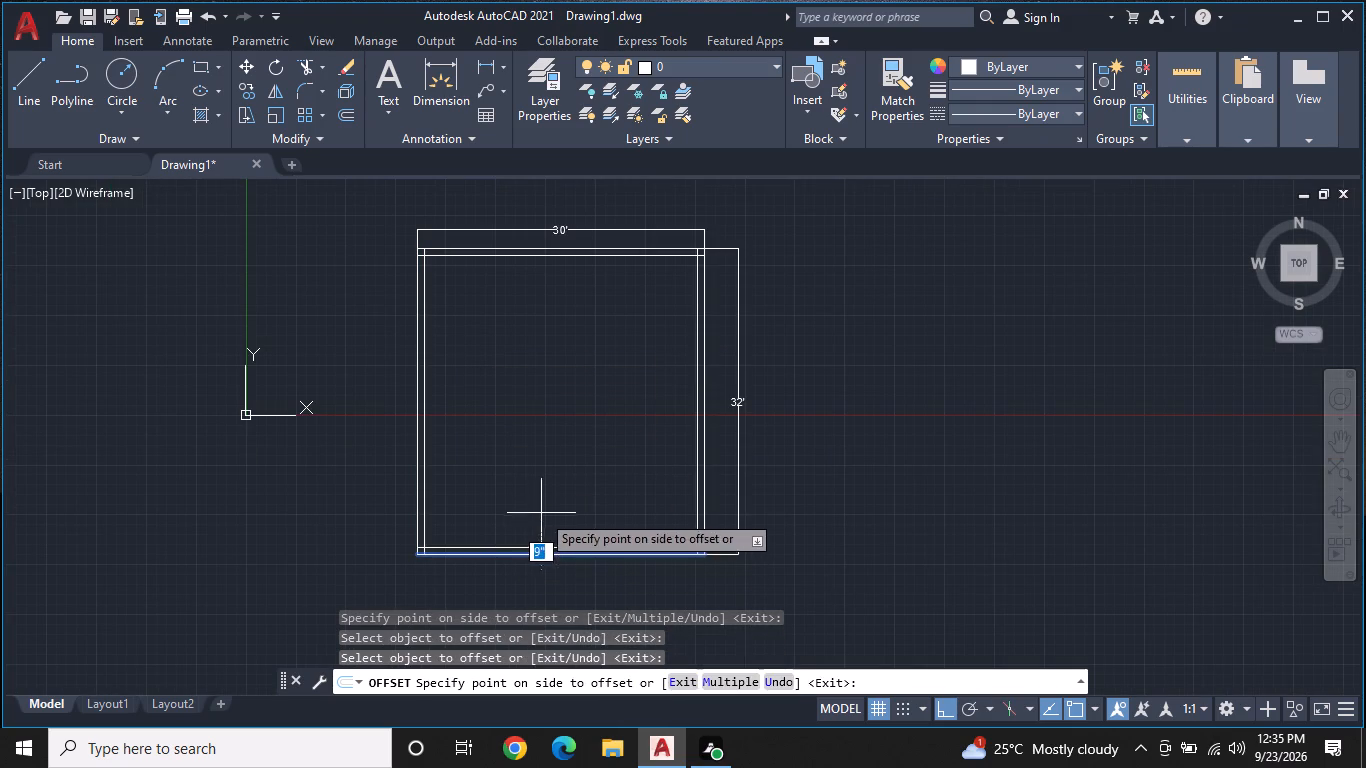
{"action": "left_click", "coordinate": [542, 512]}
{"action": "middle_click_drag", "start_coordinate": [551, 516], "coordinate": [547, 488]}
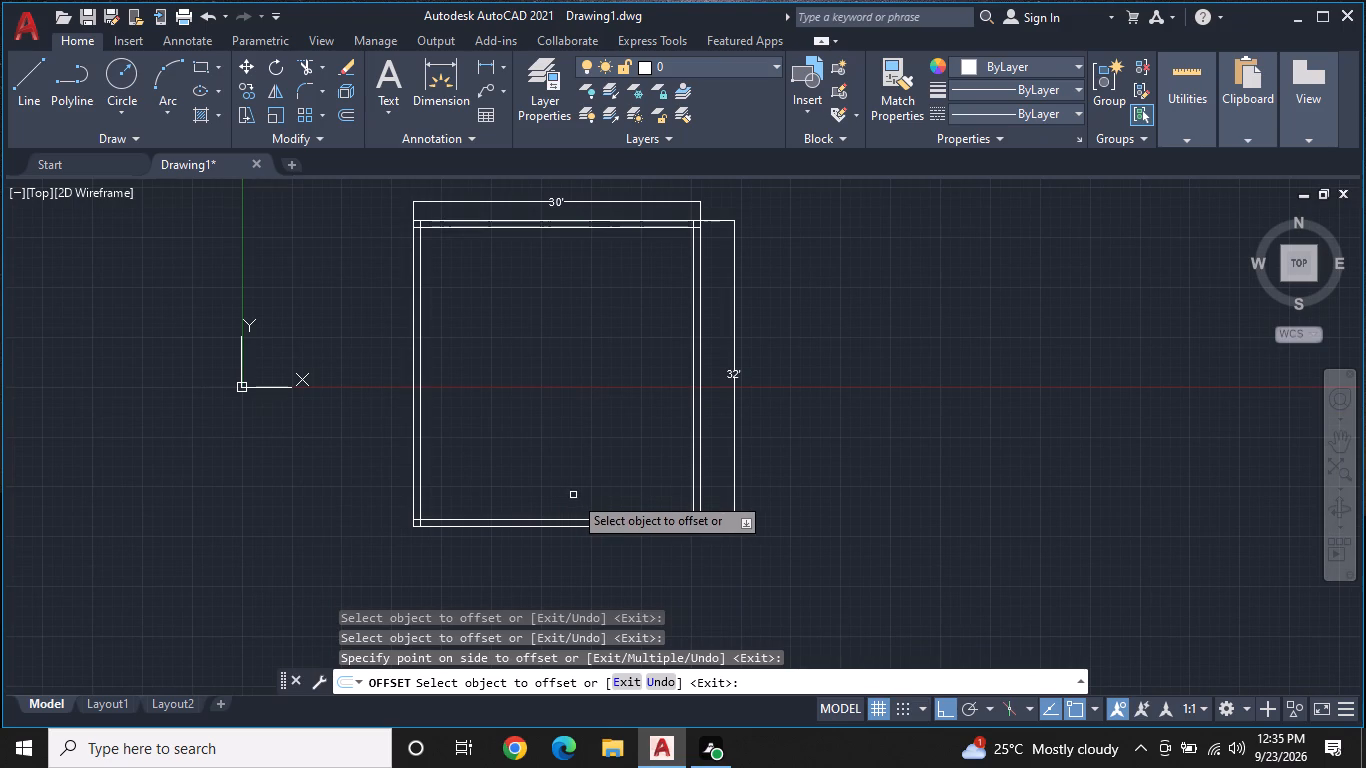
{"action": "key", "text": "Escape"}
Trim the overlapping inner wall line ends at the outline's bottom-right and bottom-left corners.
{"action": "key", "text": "t"}
{"action": "type", "text": "R"}
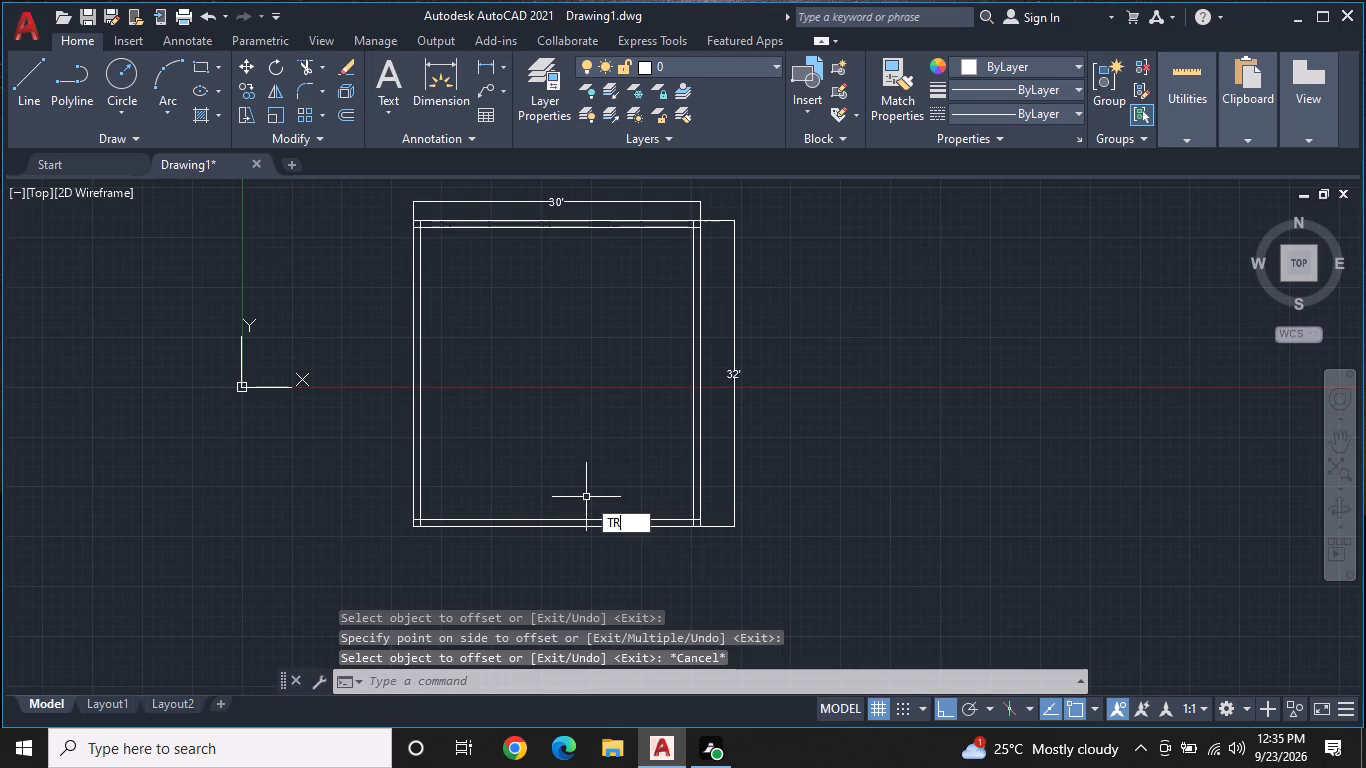
{"action": "key", "text": "space"}
{"action": "scroll", "coordinate": [710, 548], "scroll_direction": "up", "scroll_amount": 2}
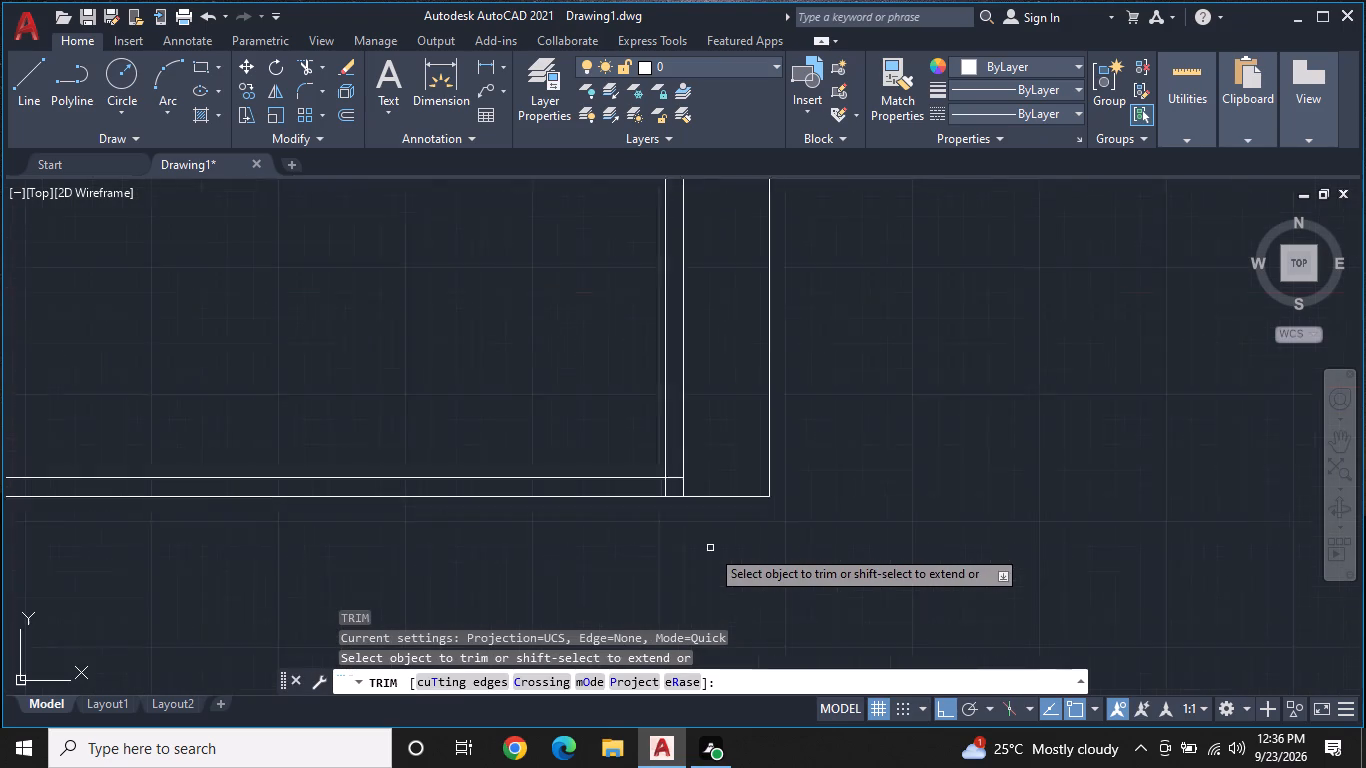
{"action": "scroll", "coordinate": [710, 548], "scroll_direction": "up", "scroll_amount": 1}
{"action": "left_click", "coordinate": [652, 432]}
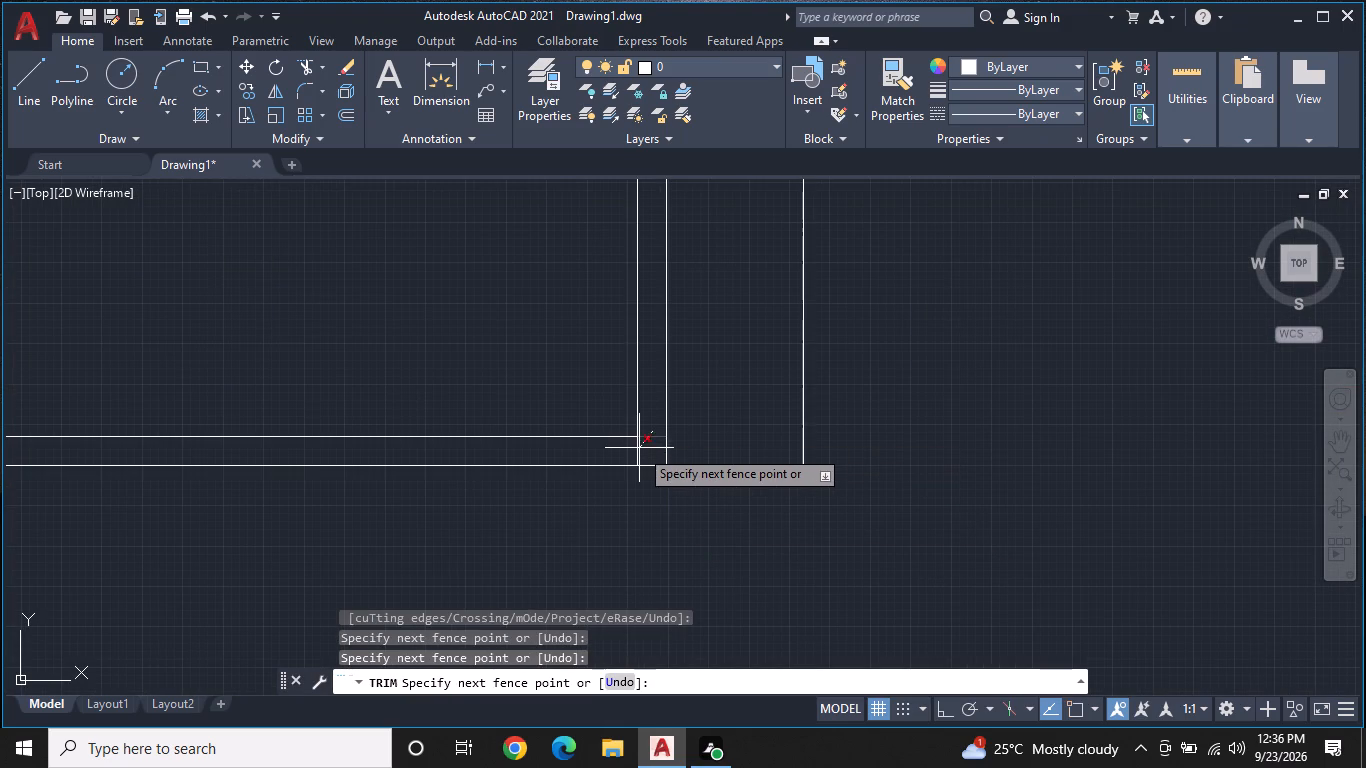
{"action": "left_click", "coordinate": [639, 448]}
{"action": "left_click", "coordinate": [640, 450]}
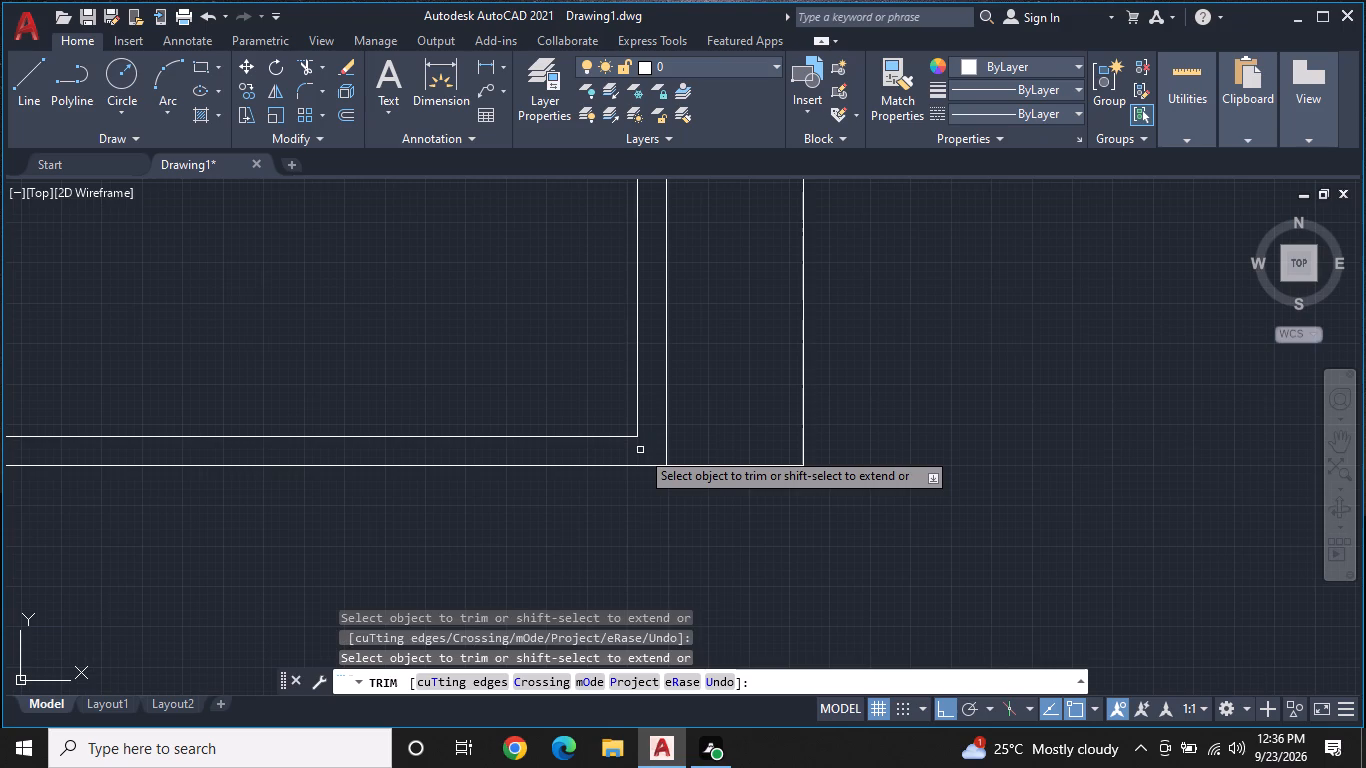
{"action": "scroll", "coordinate": [640, 450], "scroll_direction": "down", "scroll_amount": 1}
{"action": "middle_click_drag", "start_coordinate": [611, 465], "coordinate": [766, 479]}
{"action": "middle_click_drag", "start_coordinate": [465, 481], "coordinate": [476, 485]}
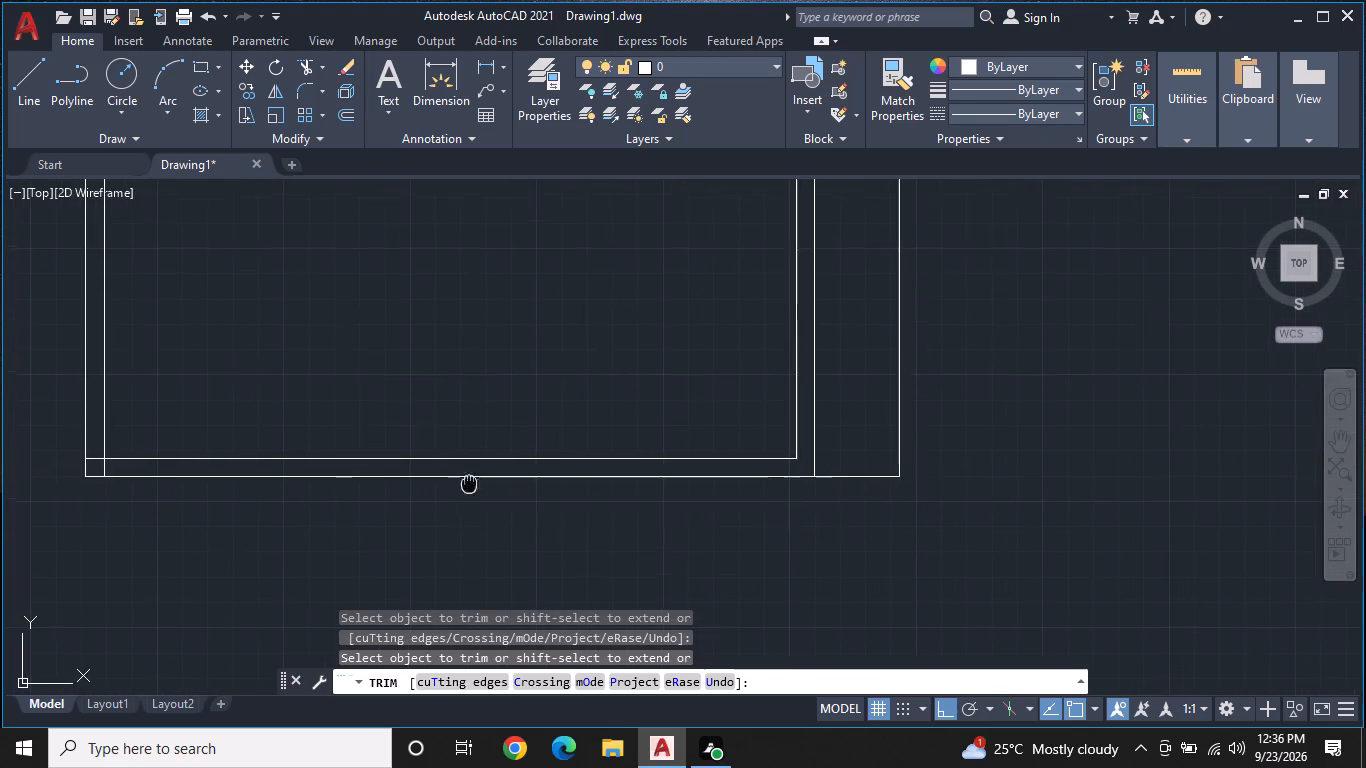
{"action": "middle_click_drag", "start_coordinate": [476, 485], "coordinate": [675, 512]}
{"action": "middle_click_drag", "start_coordinate": [496, 499], "coordinate": [653, 511]}
{"action": "scroll", "coordinate": [531, 511], "scroll_direction": "up", "scroll_amount": 1}
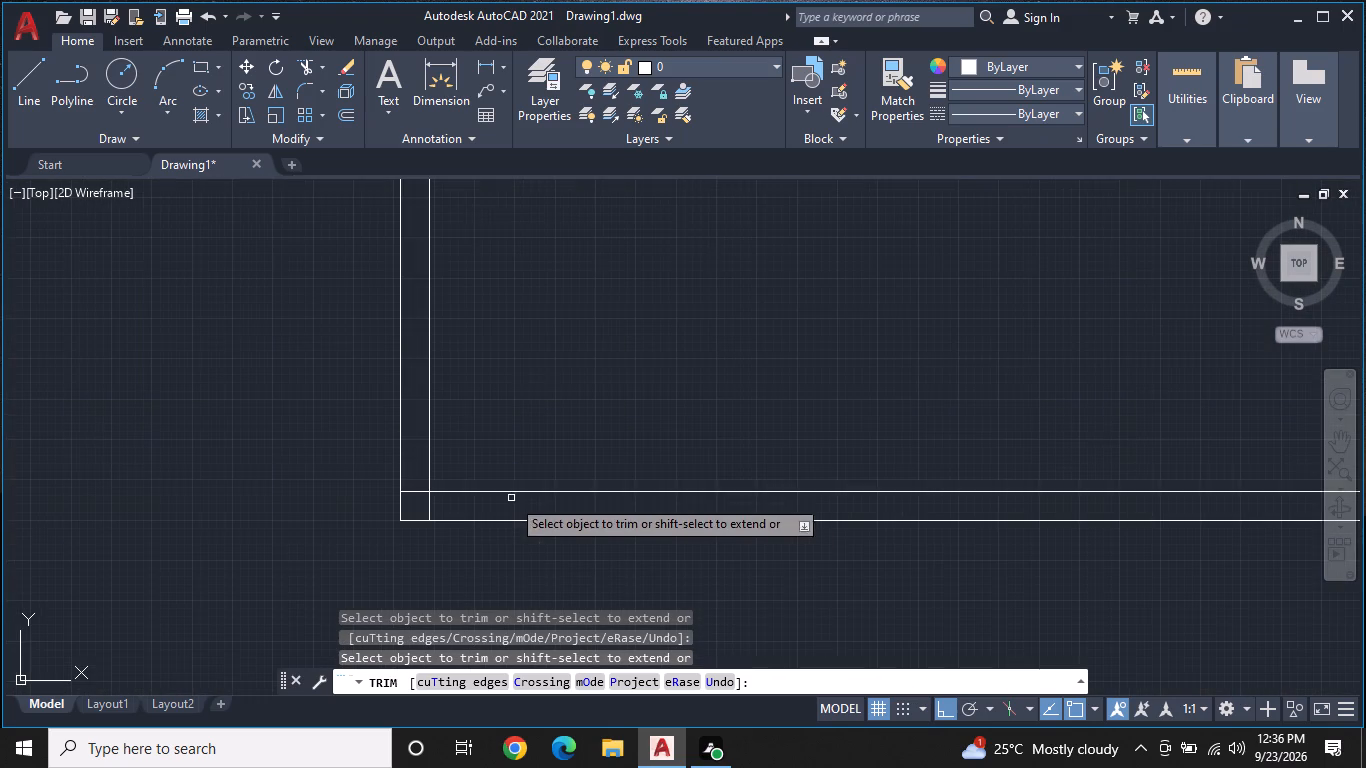
{"action": "left_click", "coordinate": [416, 492]}
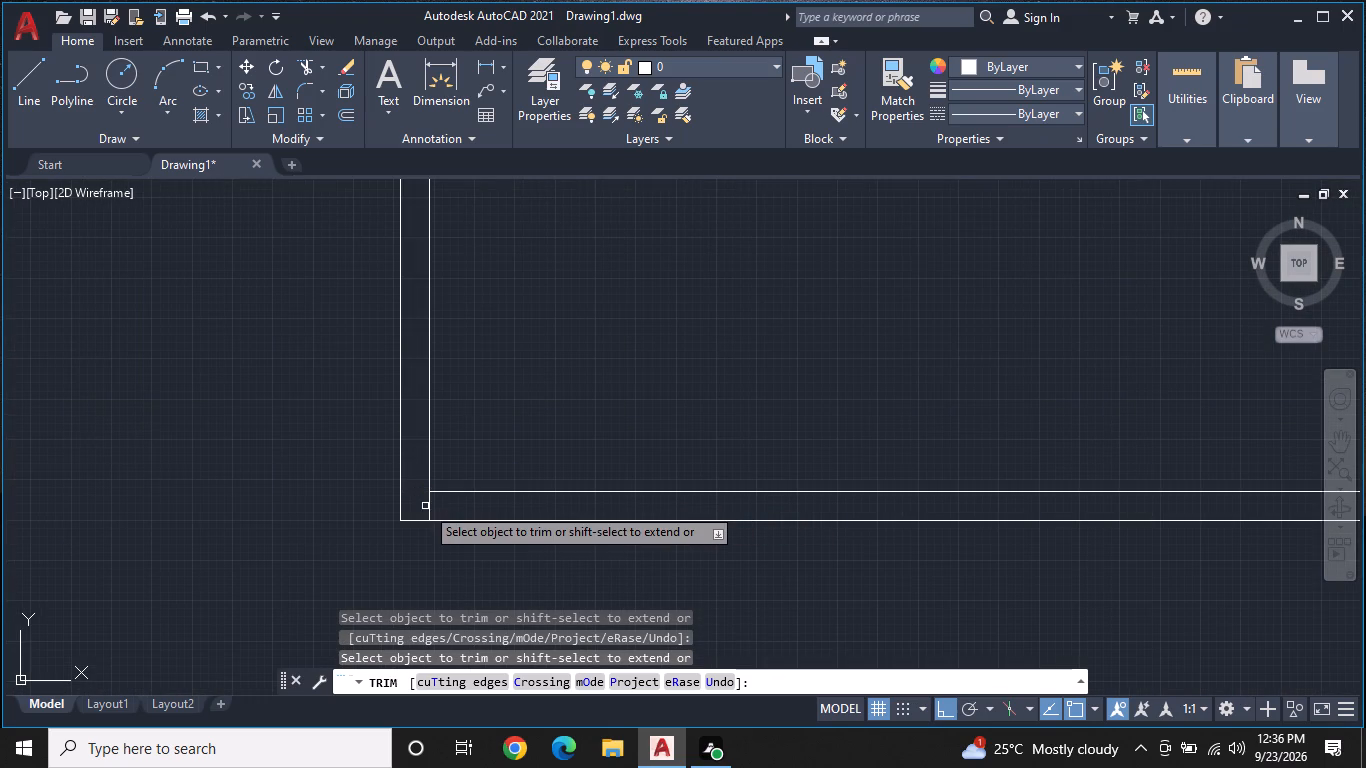
{"action": "left_click", "coordinate": [432, 512]}
Trim the overlapping inner wall line ends at the outline's top-left and top-right corners.
{"action": "scroll", "coordinate": [439, 506], "scroll_direction": "down", "scroll_amount": 2}
{"action": "middle_click_drag", "start_coordinate": [465, 460], "coordinate": [596, 570]}
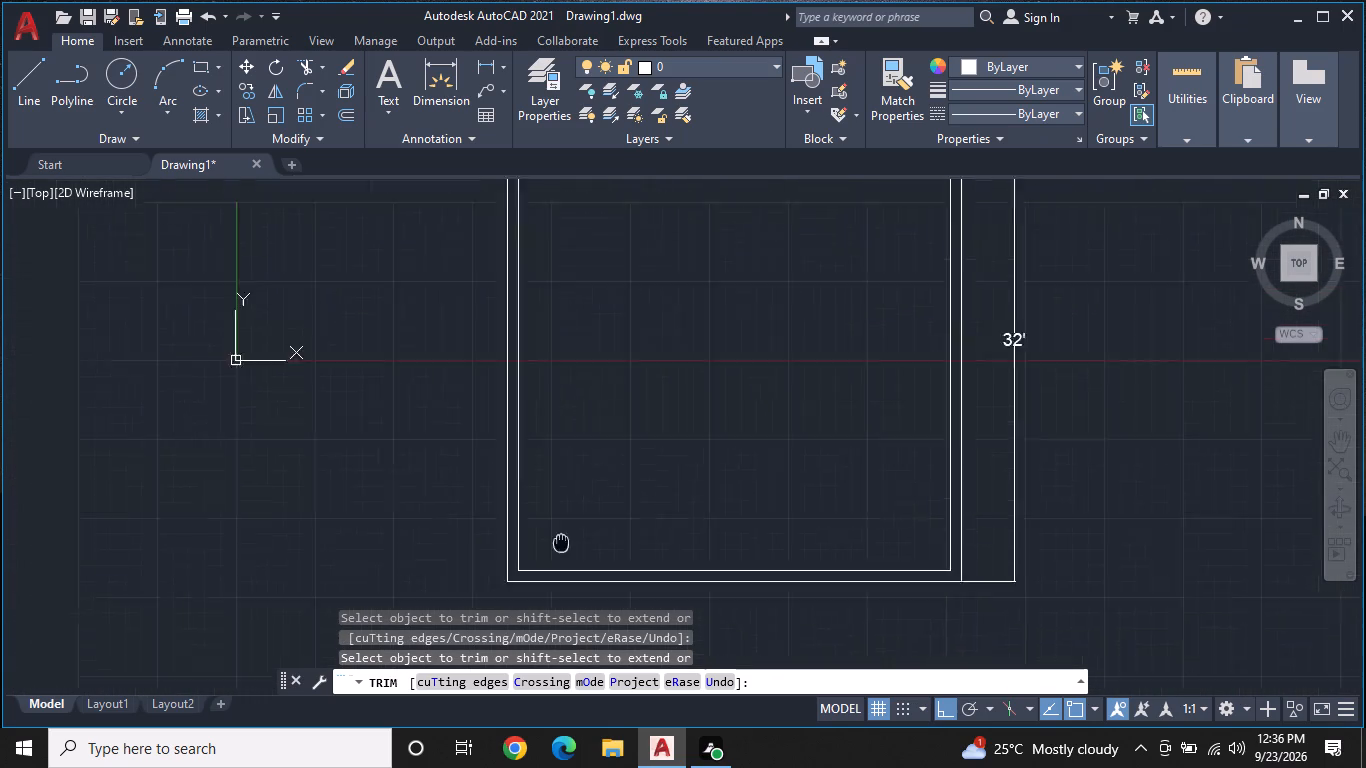
{"action": "middle_click_drag", "start_coordinate": [596, 570], "coordinate": [609, 581]}
{"action": "middle_click_drag", "start_coordinate": [608, 480], "coordinate": [638, 551]}
{"action": "middle_click_drag", "start_coordinate": [650, 466], "coordinate": [608, 533]}
{"action": "scroll", "coordinate": [575, 401], "scroll_direction": "up", "scroll_amount": 1}
{"action": "middle_click_drag", "start_coordinate": [575, 401], "coordinate": [585, 506]}
{"action": "scroll", "coordinate": [595, 439], "scroll_direction": "up", "scroll_amount": 1}
{"action": "middle_click_drag", "start_coordinate": [595, 444], "coordinate": [591, 487]}
{"action": "scroll", "coordinate": [576, 432], "scroll_direction": "up", "scroll_amount": 1}
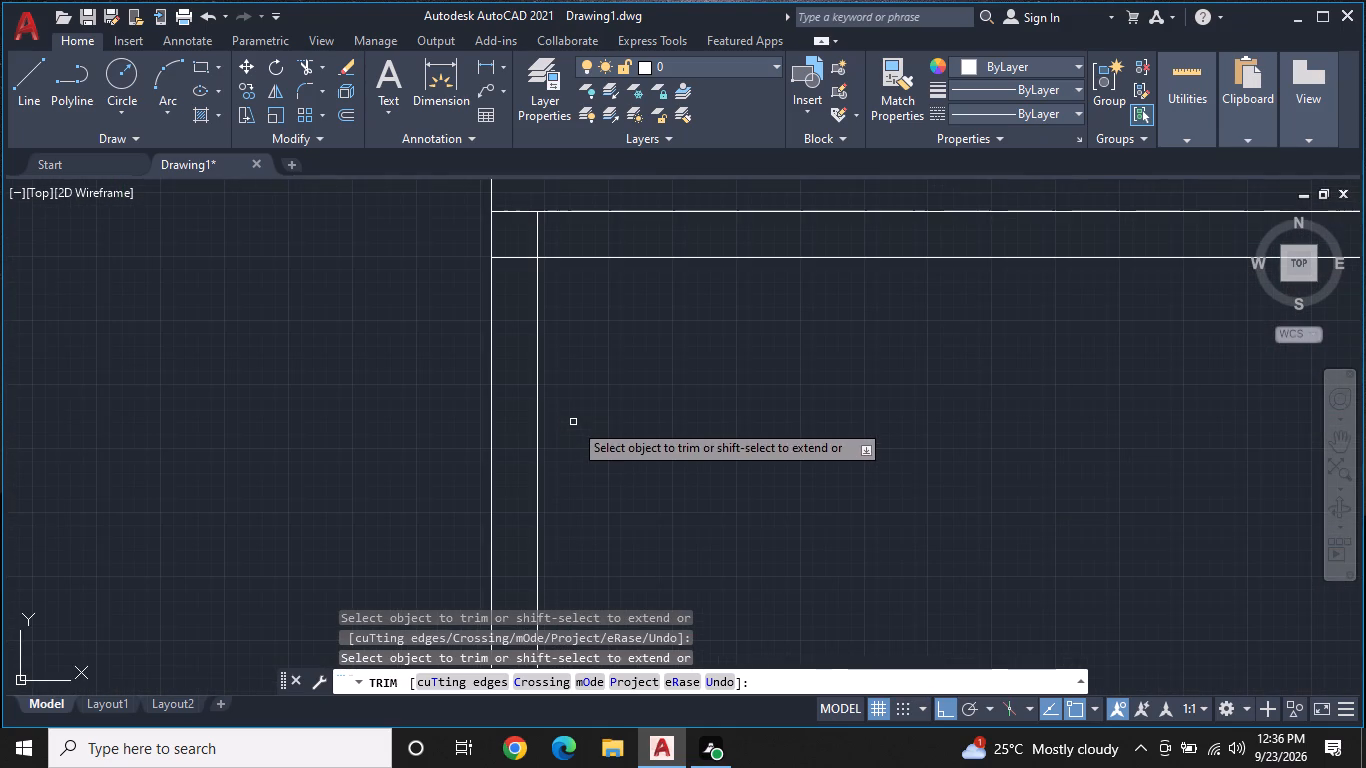
{"action": "middle_click_drag", "start_coordinate": [573, 422], "coordinate": [572, 486]}
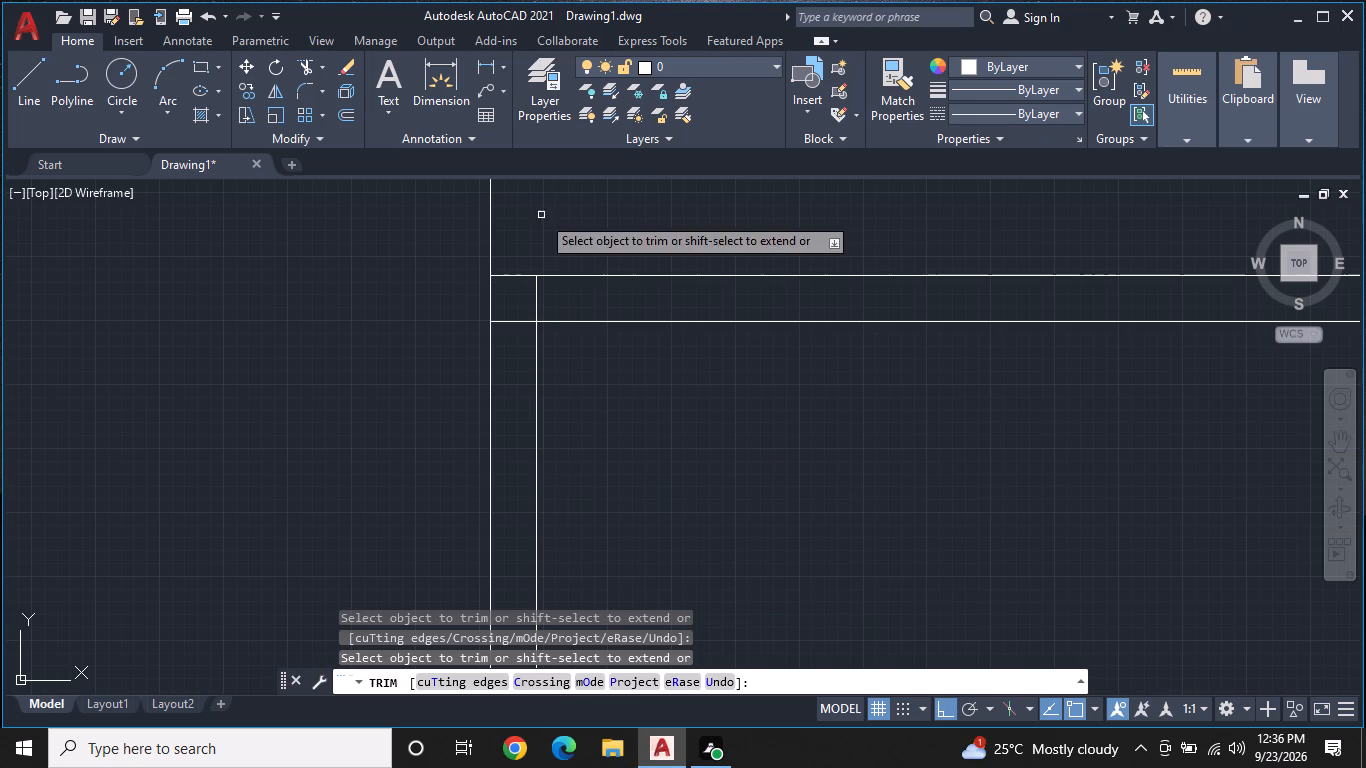
{"action": "left_click", "coordinate": [540, 287]}
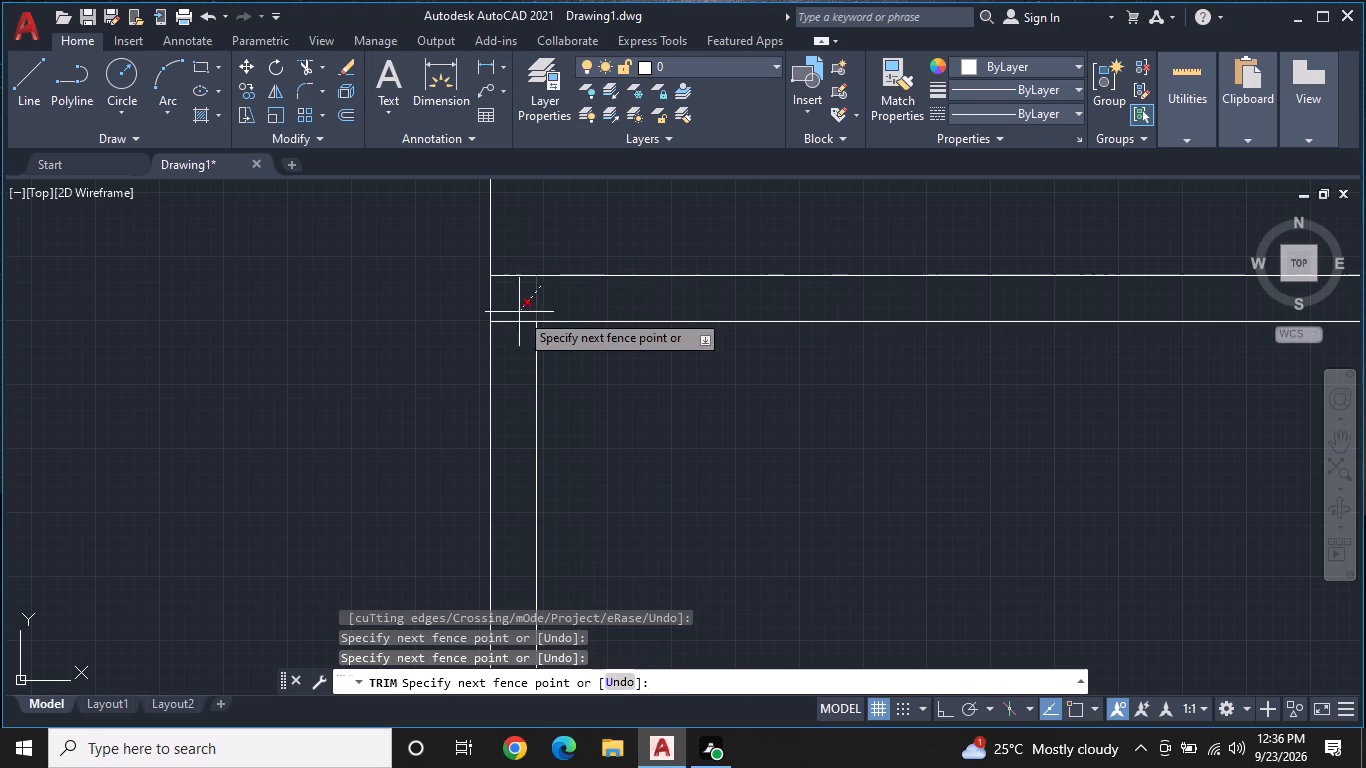
{"action": "left_click", "coordinate": [513, 332]}
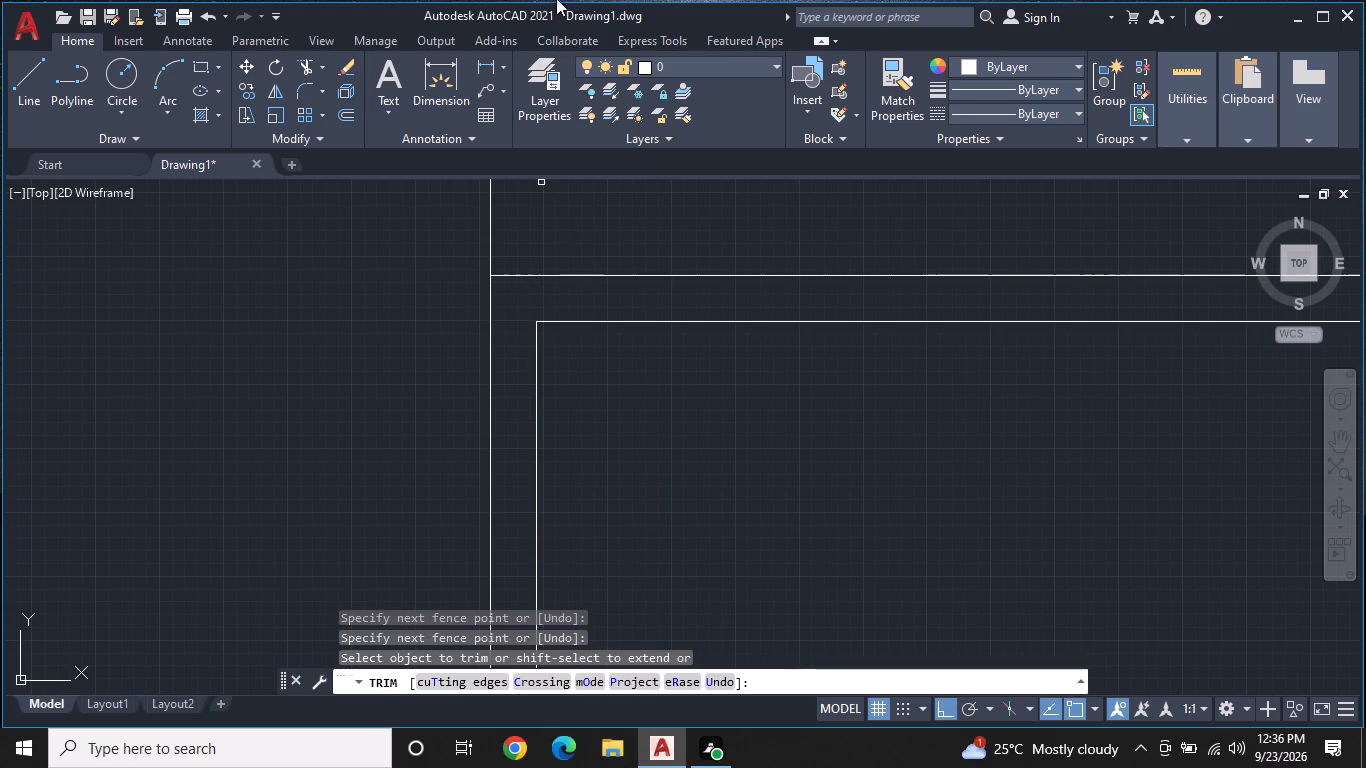
{"action": "scroll", "coordinate": [579, 256], "scroll_direction": "down", "scroll_amount": 3}
{"action": "middle_click_drag", "start_coordinate": [641, 290], "coordinate": [557, 286]}
{"action": "scroll", "coordinate": [927, 272], "scroll_direction": "up", "scroll_amount": 3}
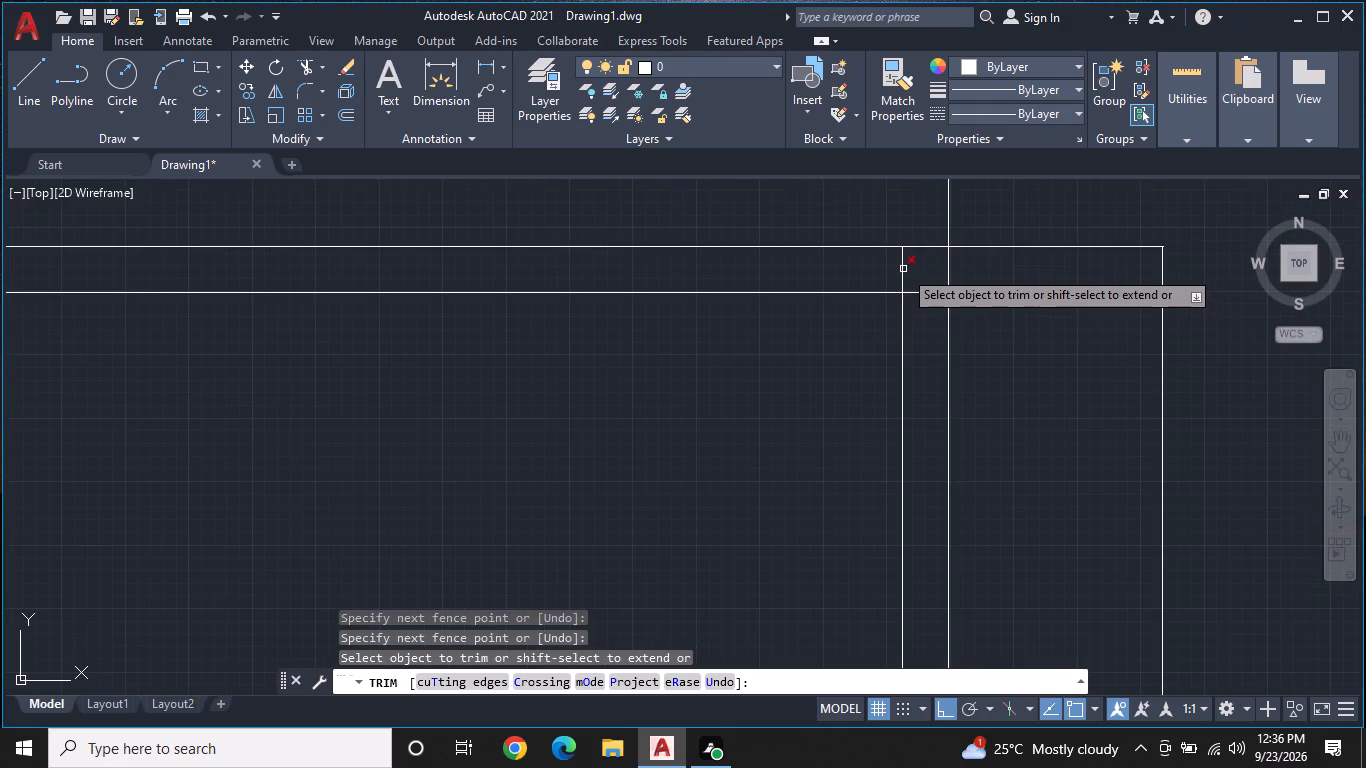
{"action": "left_click", "coordinate": [903, 269]}
{"action": "left_click", "coordinate": [921, 290]}
{"action": "scroll", "coordinate": [886, 294], "scroll_direction": "down", "scroll_amount": 3}
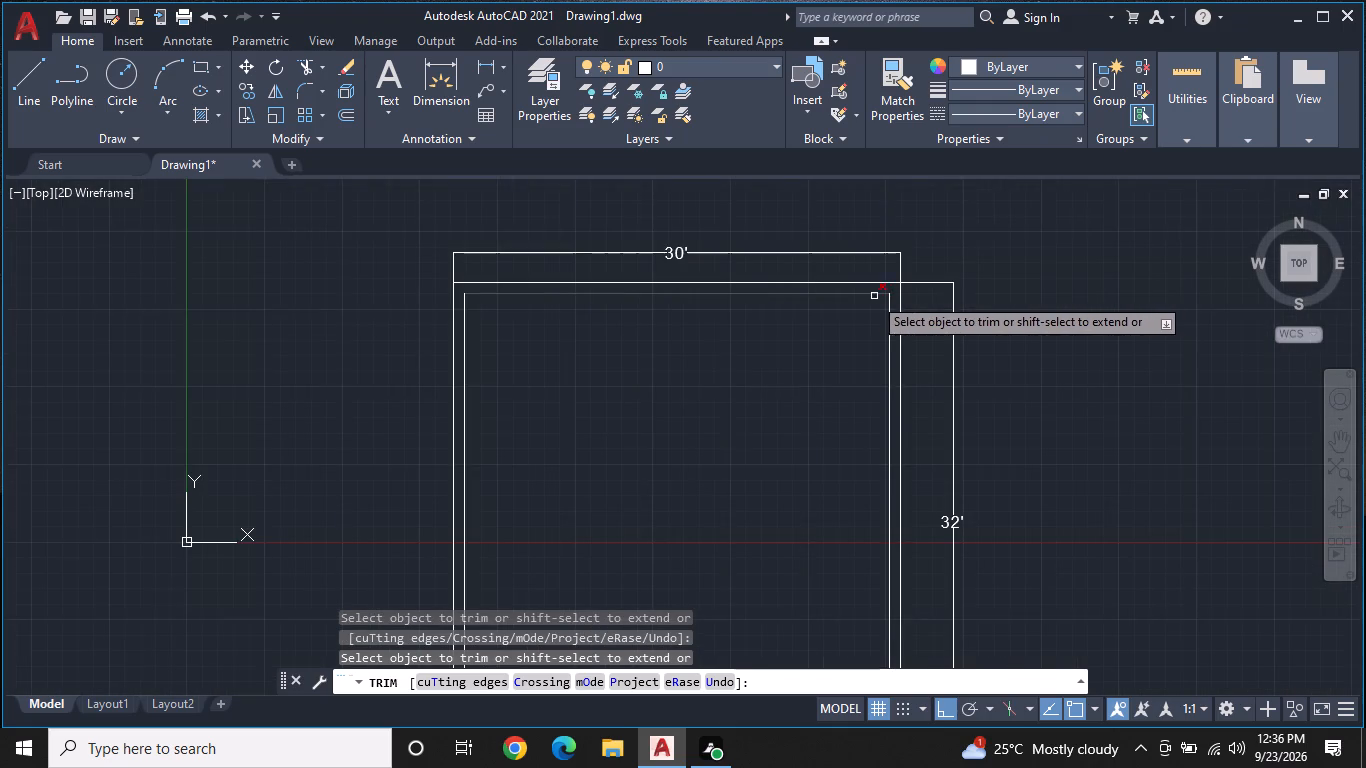
{"action": "middle_click_drag", "start_coordinate": [865, 296], "coordinate": [872, 260]}
{"action": "key", "text": "Escape"}
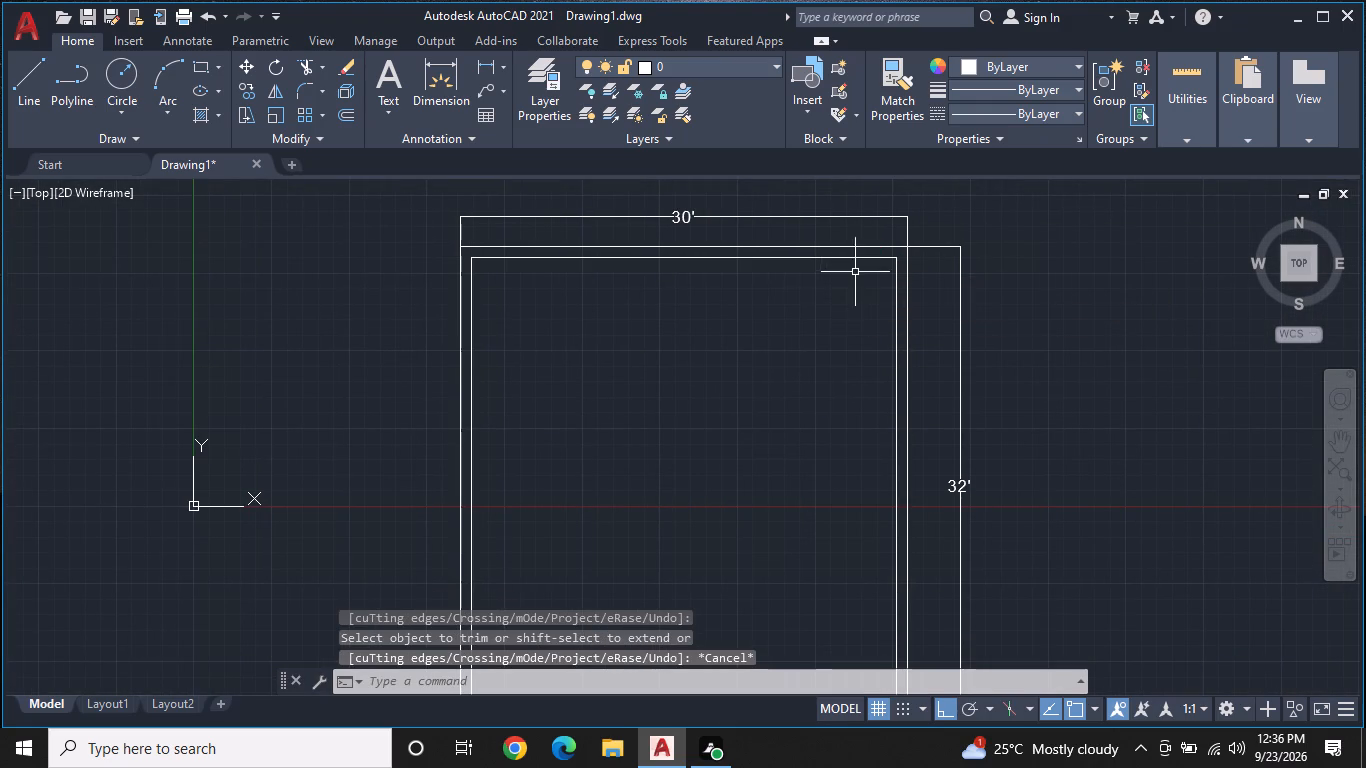
From the inner top-right wall corner, draw connected lines 10' down, 14' left and 10' up to outline a room.
{"action": "middle_click_drag", "start_coordinate": [855, 272], "coordinate": [786, 262]}
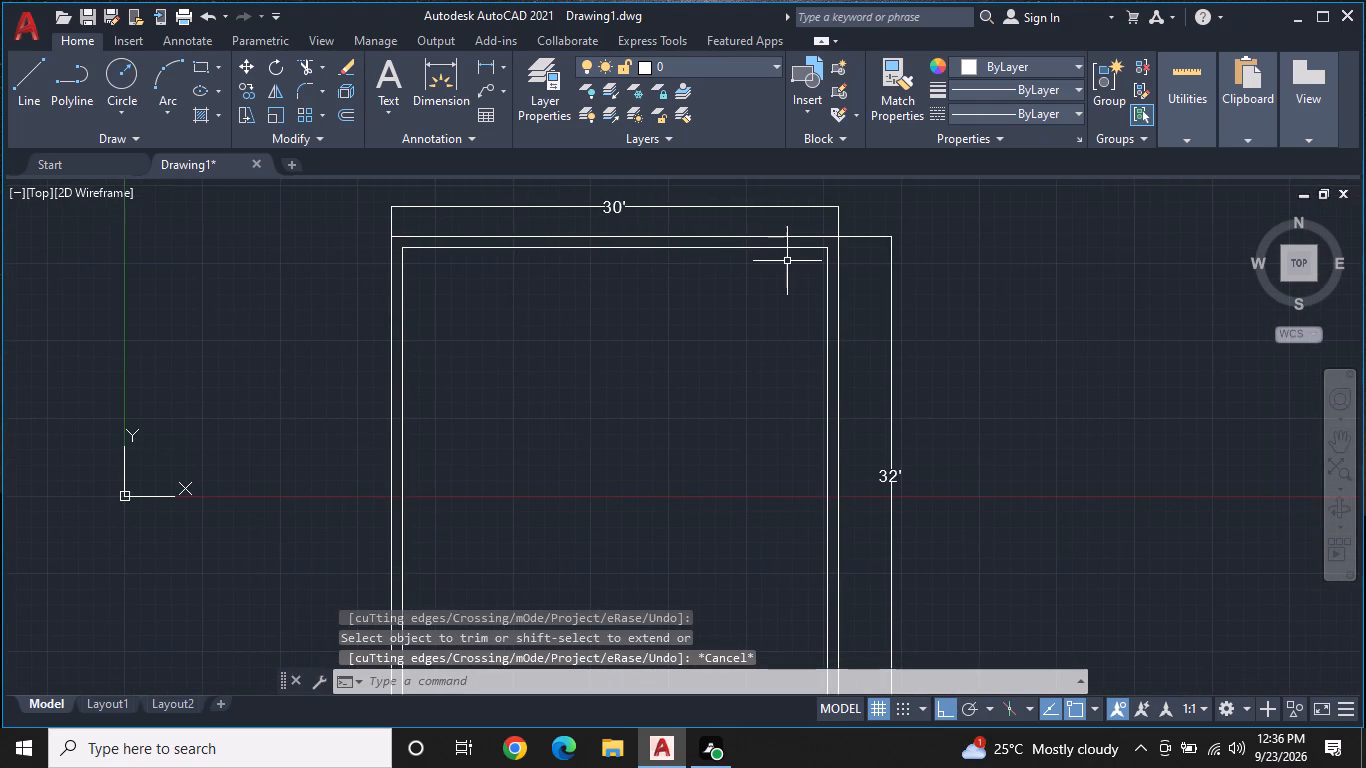
{"action": "middle_click_drag", "start_coordinate": [799, 266], "coordinate": [809, 241]}
{"action": "scroll", "coordinate": [809, 241], "scroll_direction": "up", "scroll_amount": 1}
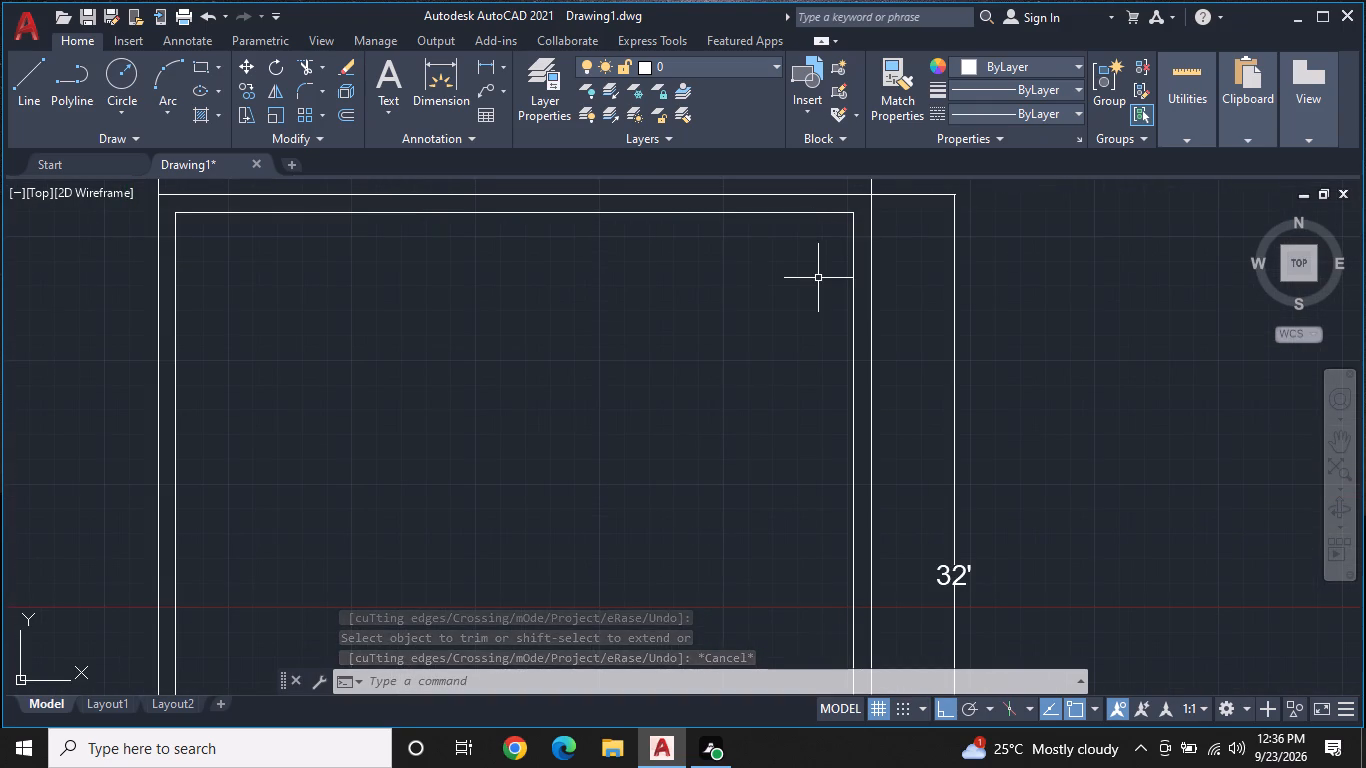
{"action": "type", "text": "L"}
{"action": "key", "text": "space"}
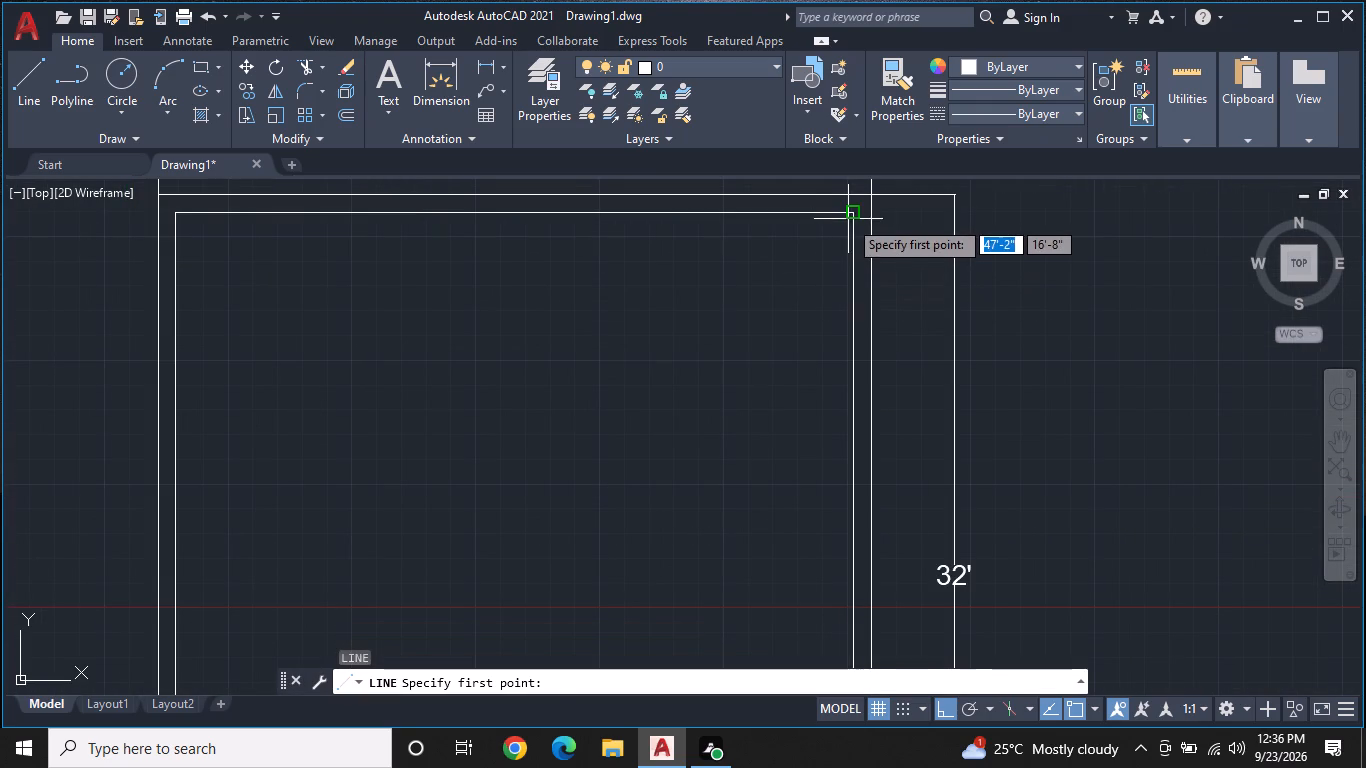
{"action": "left_click", "coordinate": [853, 208]}
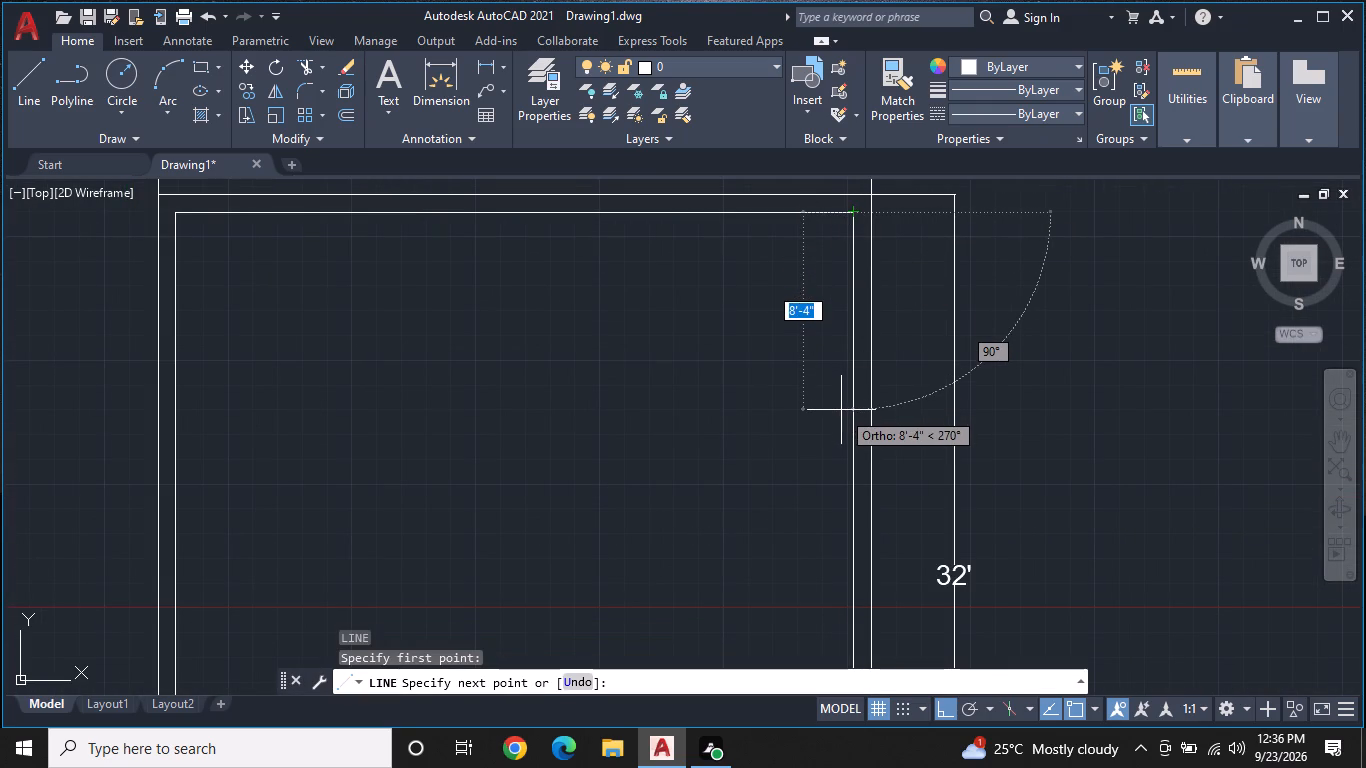
{"action": "type", "text": "10"}
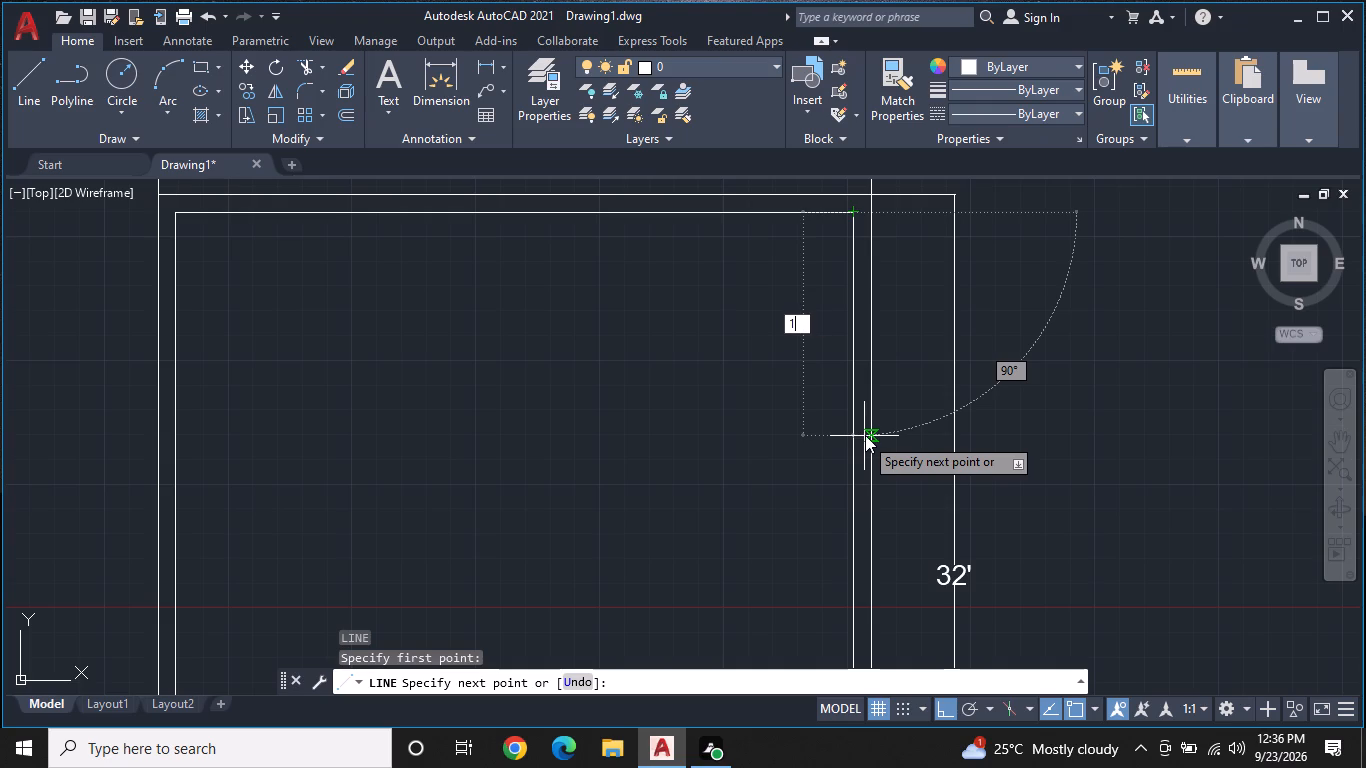
{"action": "key", "text": "apostrophe"}
{"action": "key", "text": "Return"}
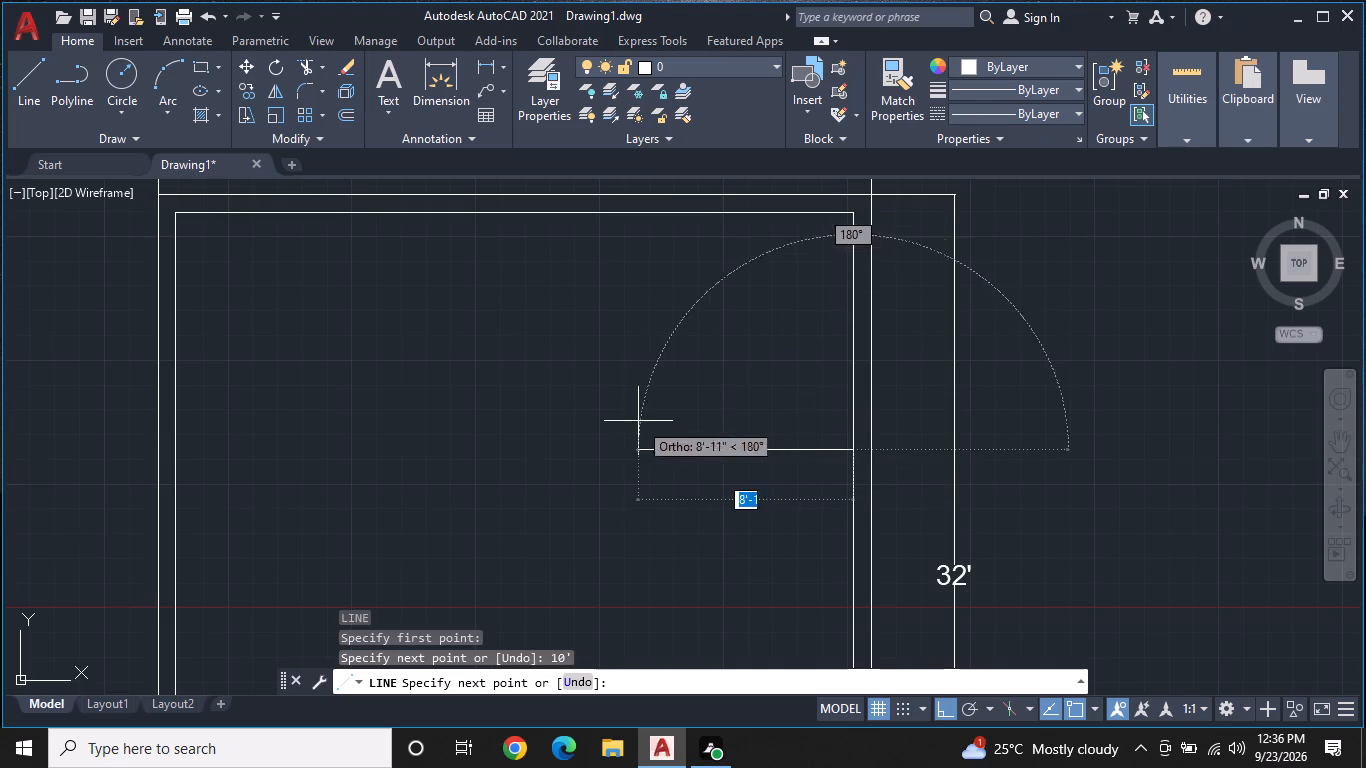
{"action": "type", "text": "14"}
{"action": "key", "text": "apostrophe"}
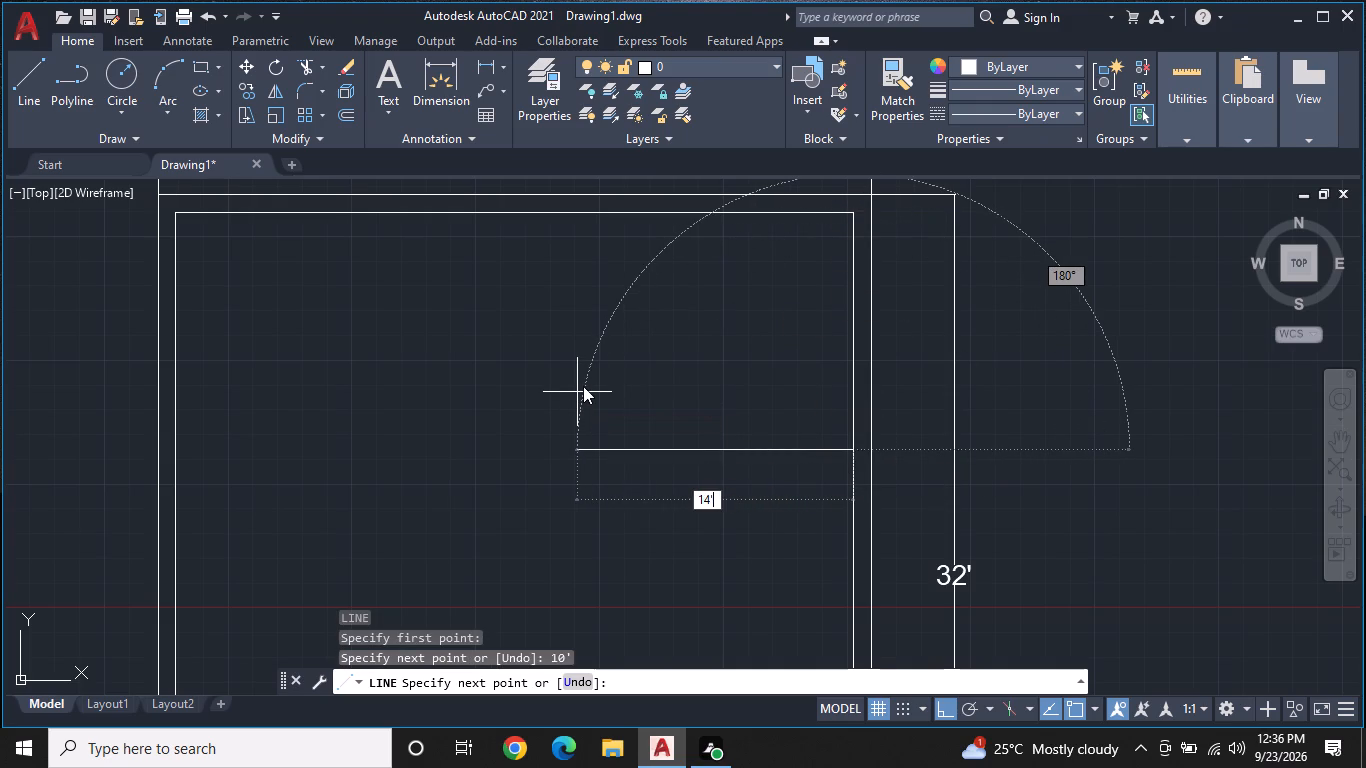
{"action": "key", "text": "Return"}
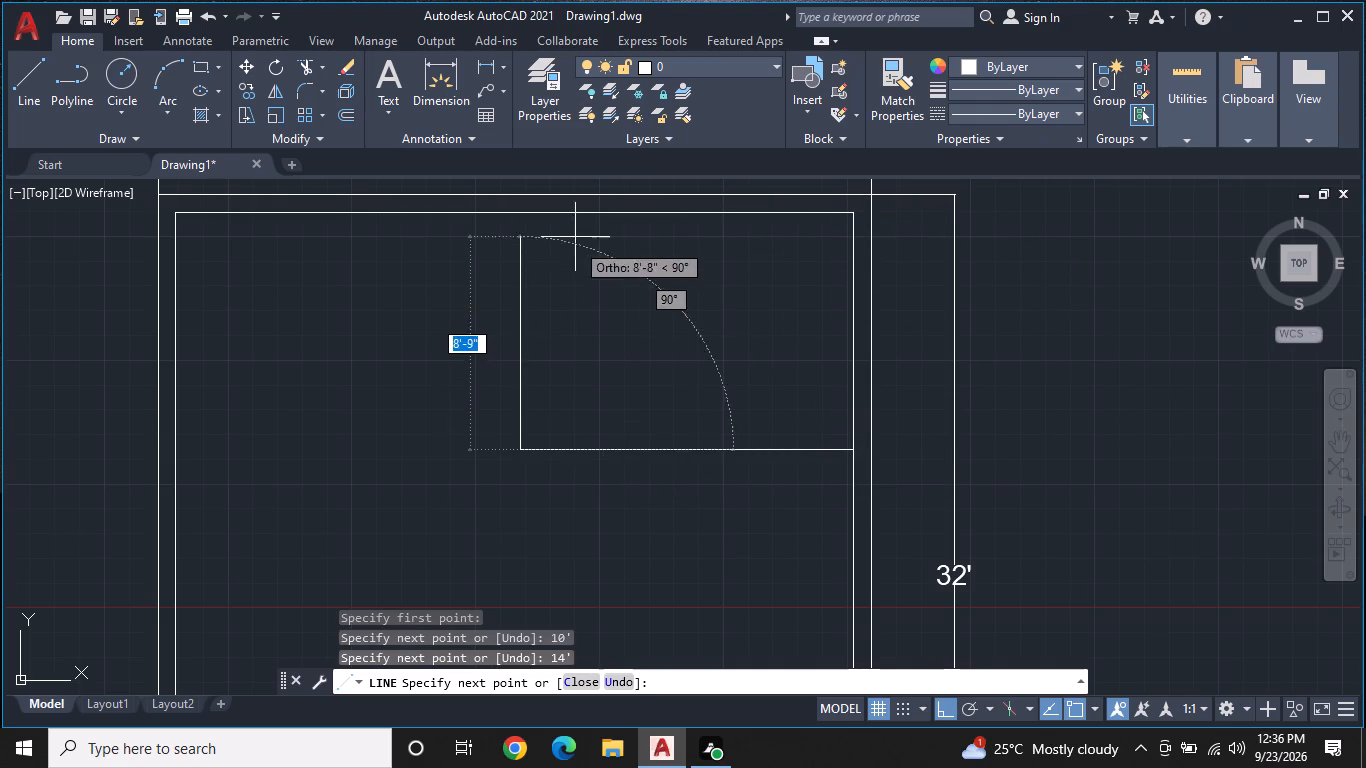
{"action": "type", "text": "10'"}
{"action": "key", "text": "Return"}
{"action": "key", "text": "Escape"}
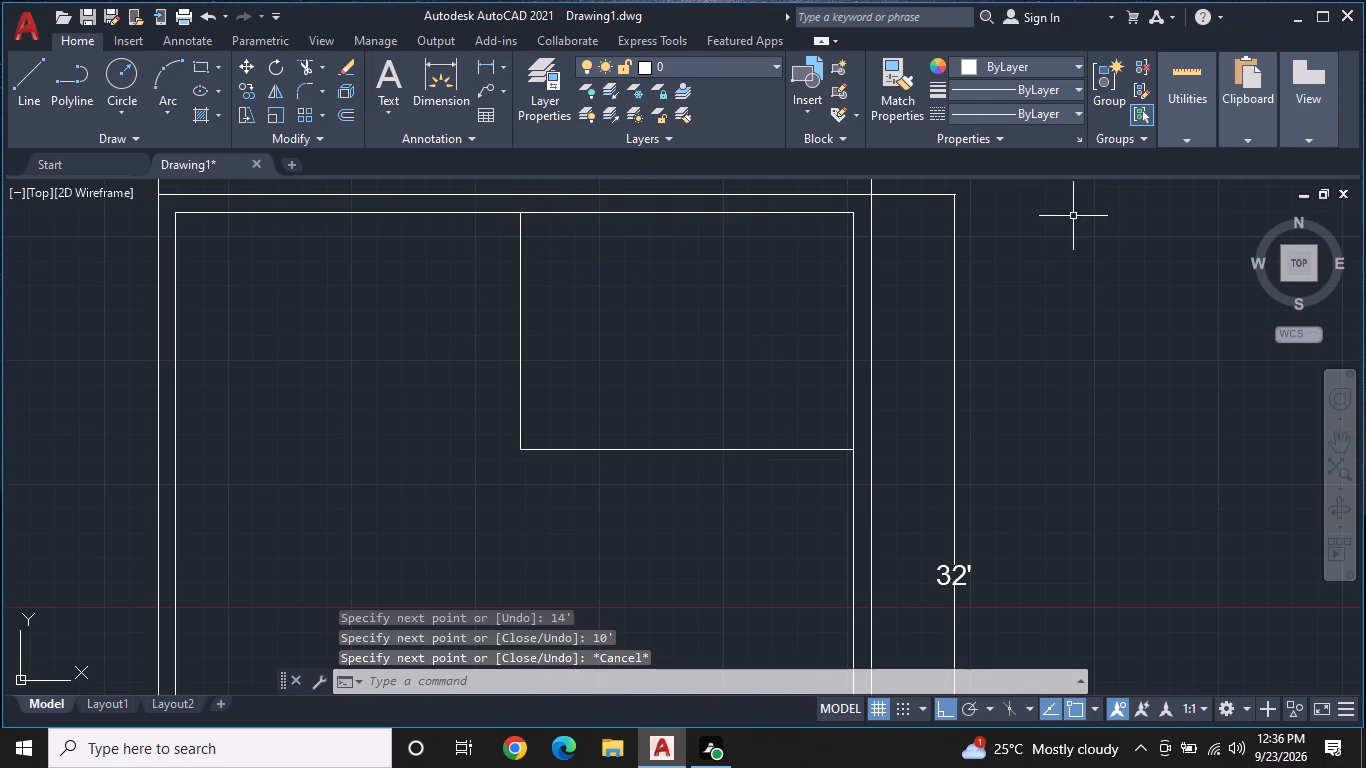
Offset the room's left line and bottom line 5" outward to form the partition wall thickness.
{"action": "middle_click_drag", "start_coordinate": [960, 187], "coordinate": [1037, 242]}
{"action": "middle_click_drag", "start_coordinate": [861, 292], "coordinate": [879, 271]}
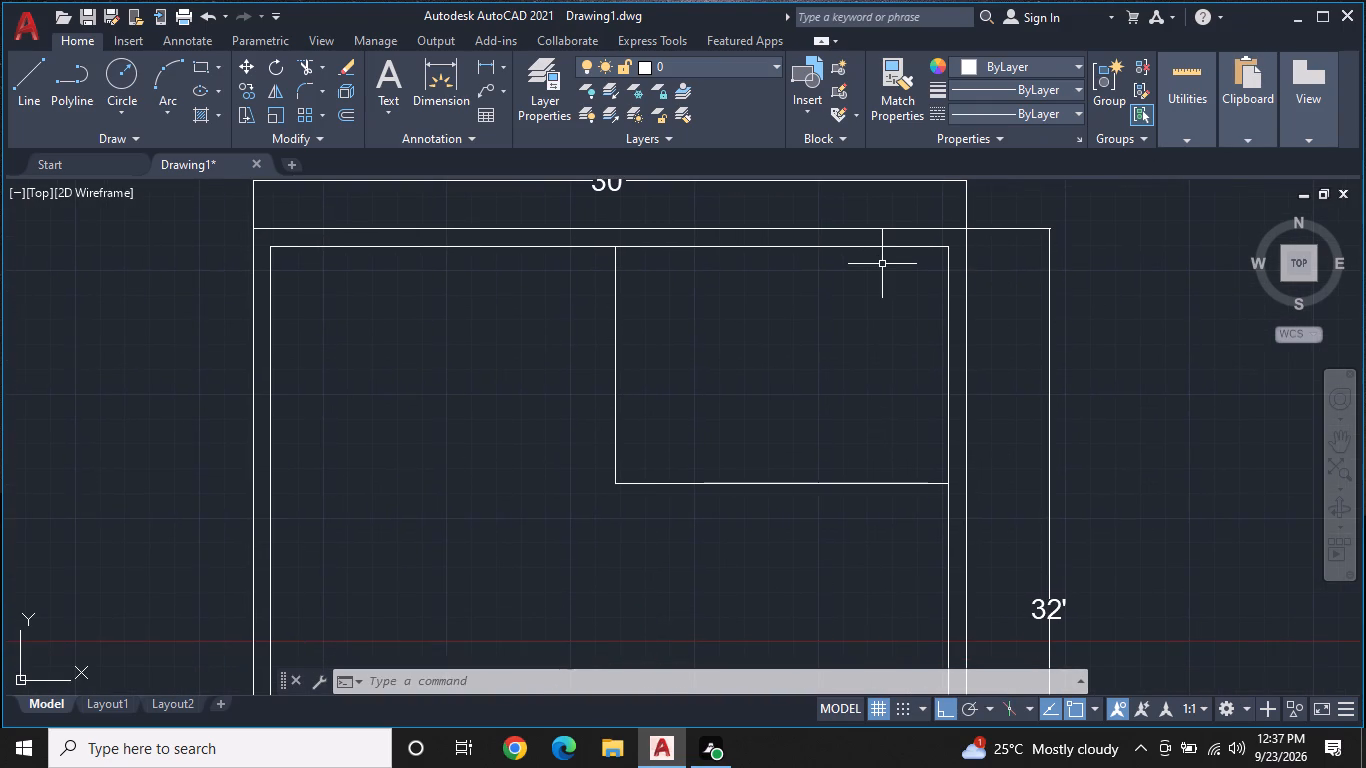
{"action": "type", "text": "OF"}
{"action": "key", "text": "space"}
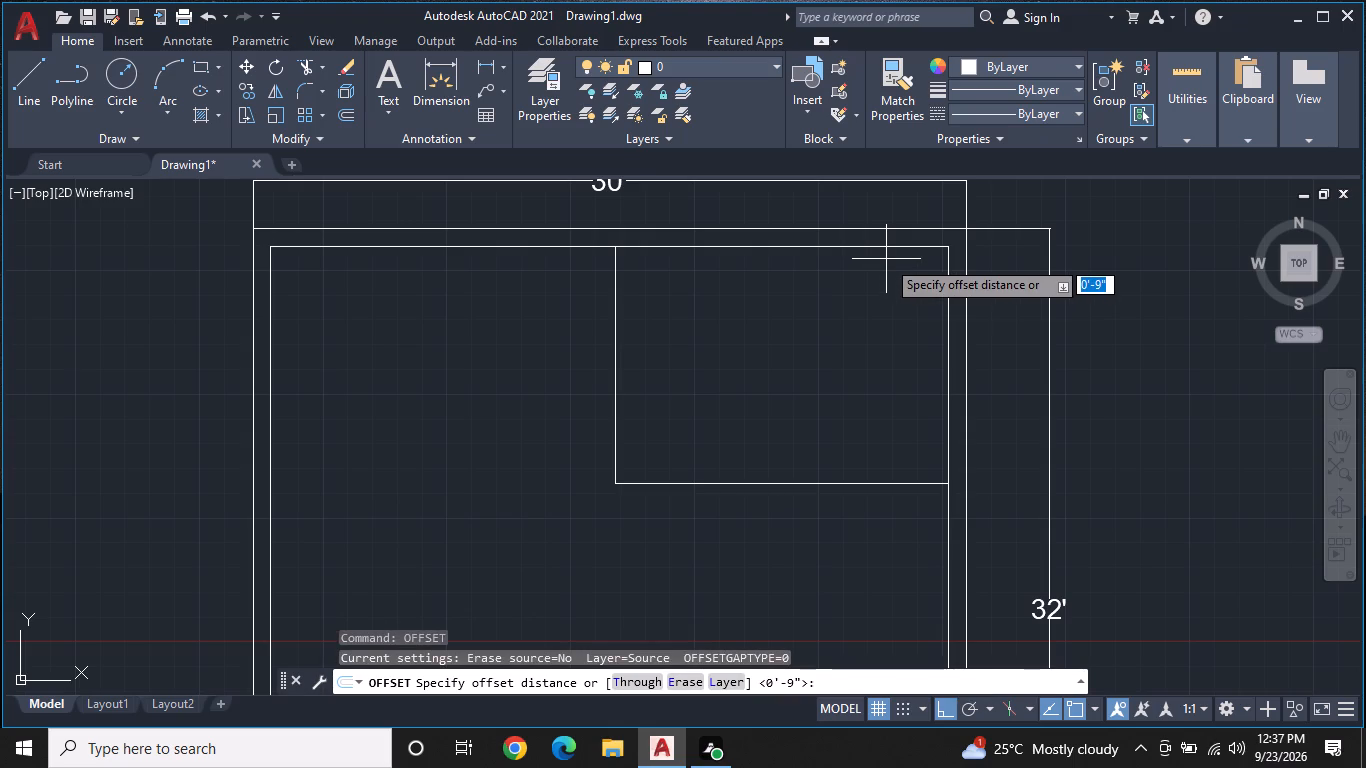
{"action": "key", "text": "5"}
{"action": "key", "text": "shift+quotedbl"}
{"action": "key", "text": "Return"}
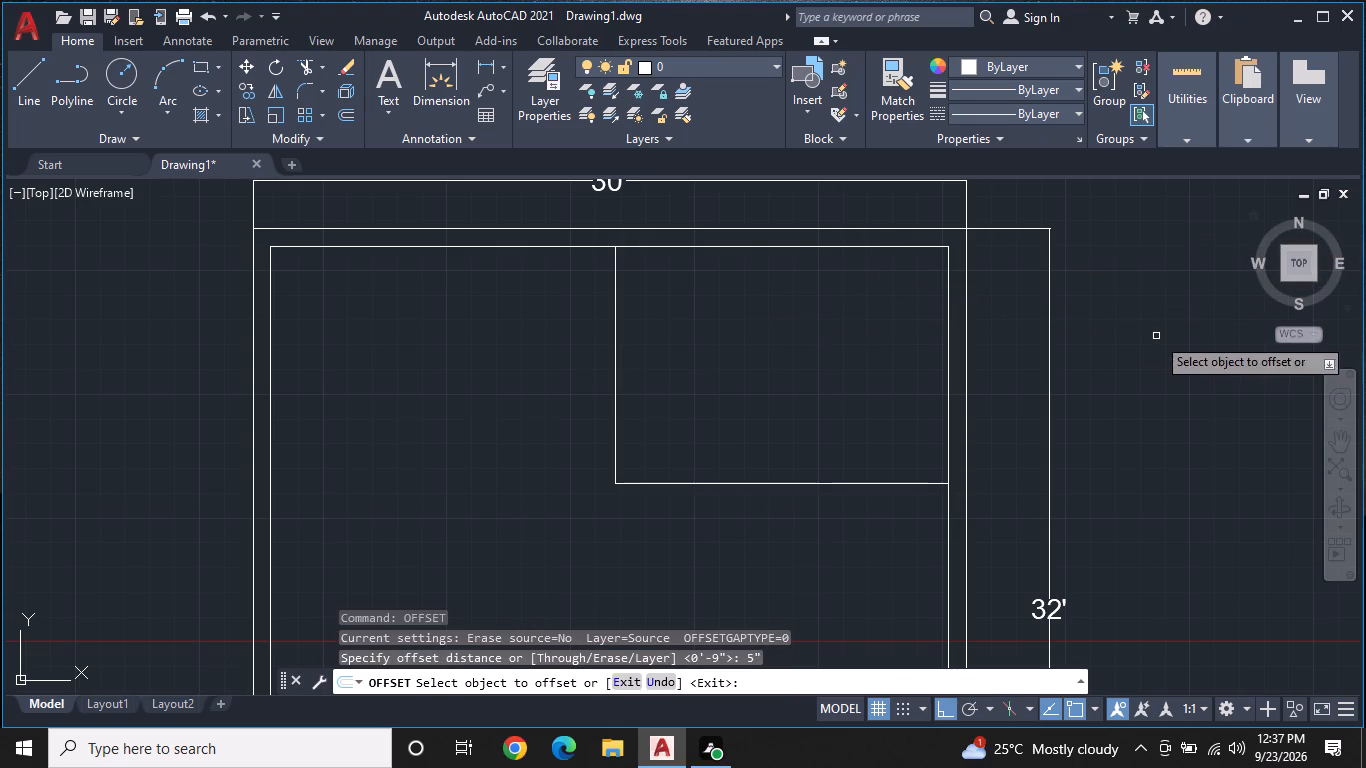
{"action": "left_click", "coordinate": [616, 297]}
{"action": "left_click", "coordinate": [551, 314]}
{"action": "left_click", "coordinate": [736, 485]}
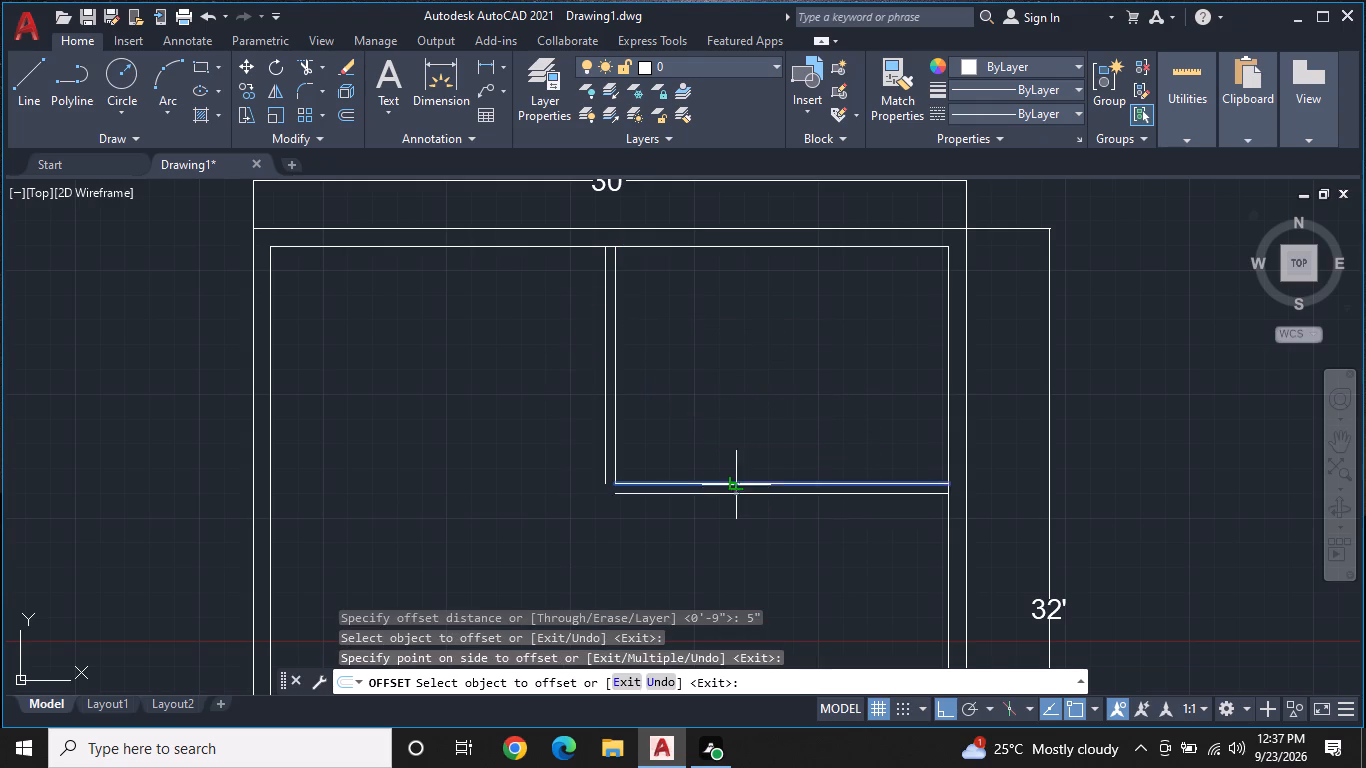
{"action": "left_click", "coordinate": [730, 519]}
{"action": "key", "text": "Escape"}
Fillet the two outer partition lines into a sharp corner at the room's bottom-left.
{"action": "type", "text": "FIL"}
{"action": "key", "text": "space"}
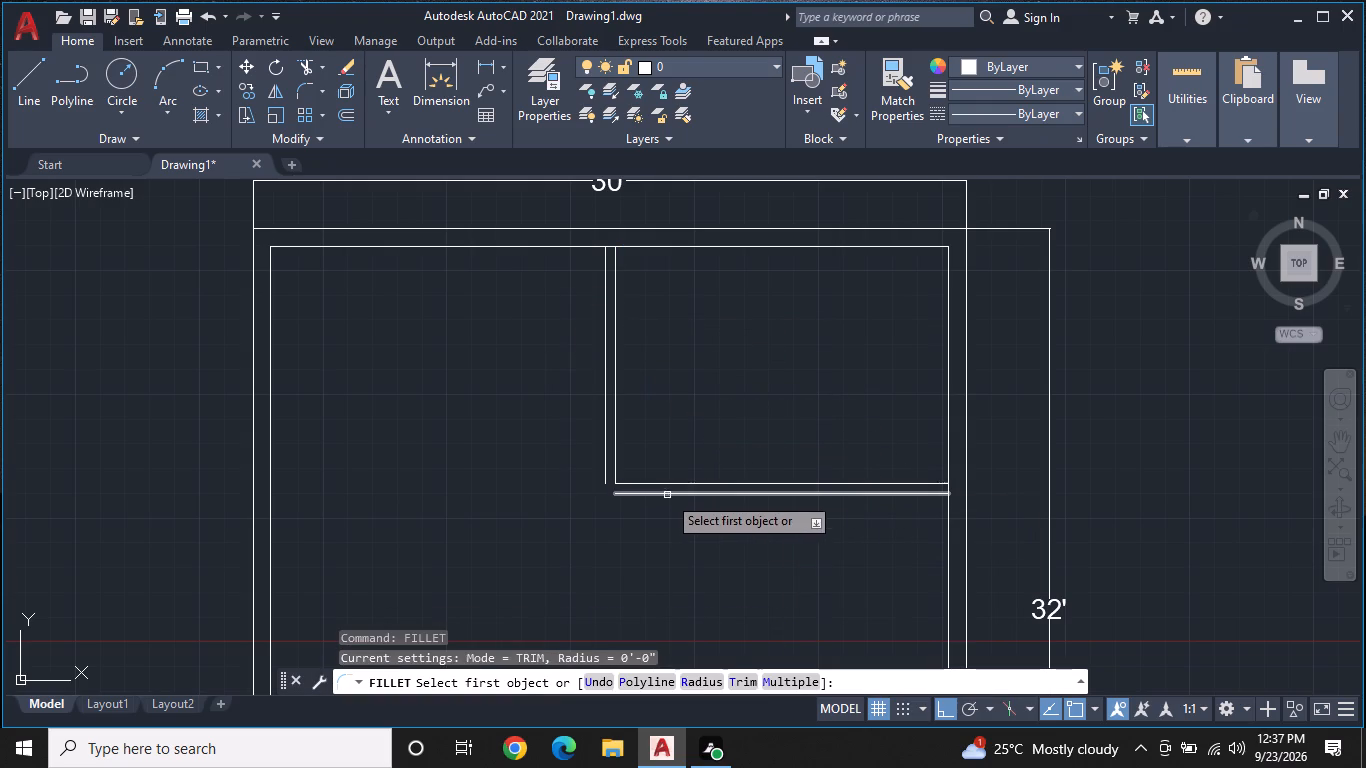
{"action": "left_click", "coordinate": [658, 493]}
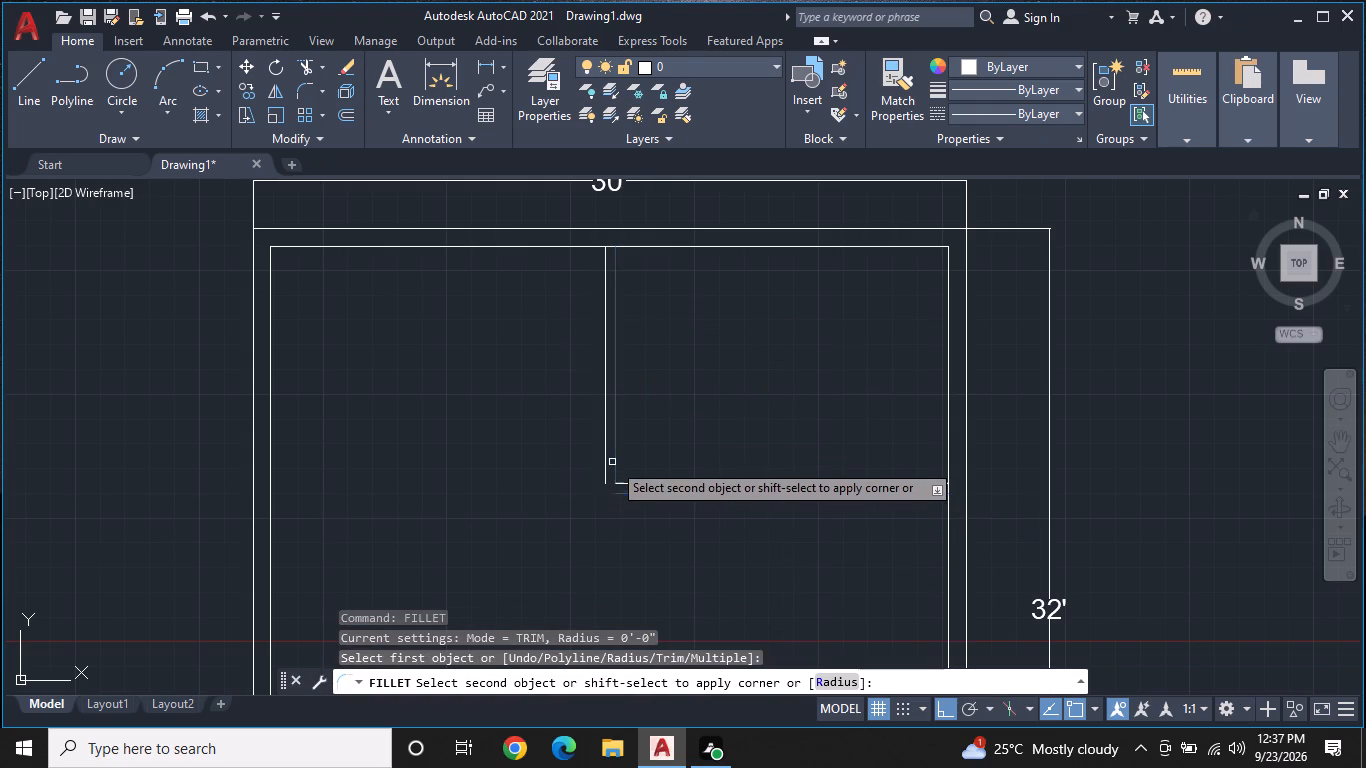
{"action": "left_click", "coordinate": [605, 466]}
{"action": "key", "text": "Escape"}
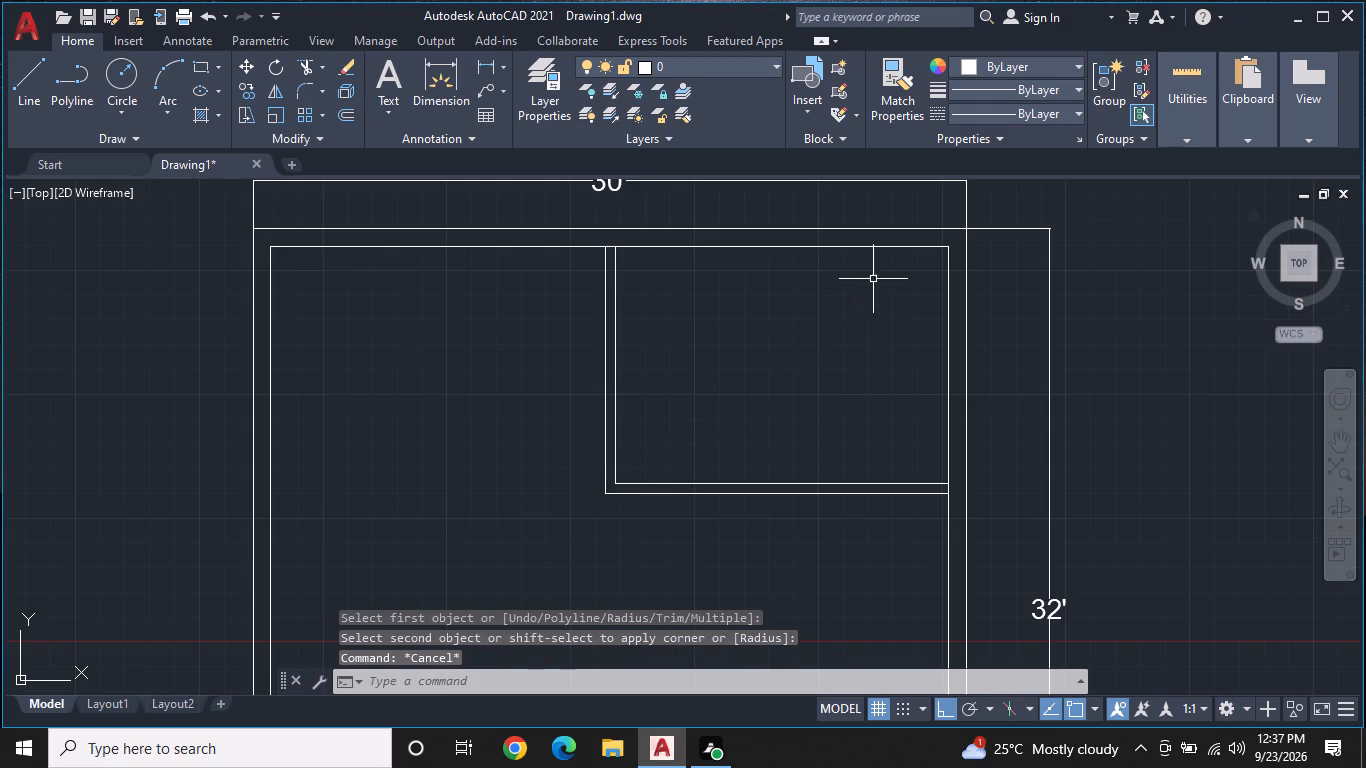
Measure the inside width and height of the partitioned room with the Quick measure tool.
{"action": "left_click", "coordinate": [1169, 135]}
{"action": "left_click", "coordinate": [1187, 210]}
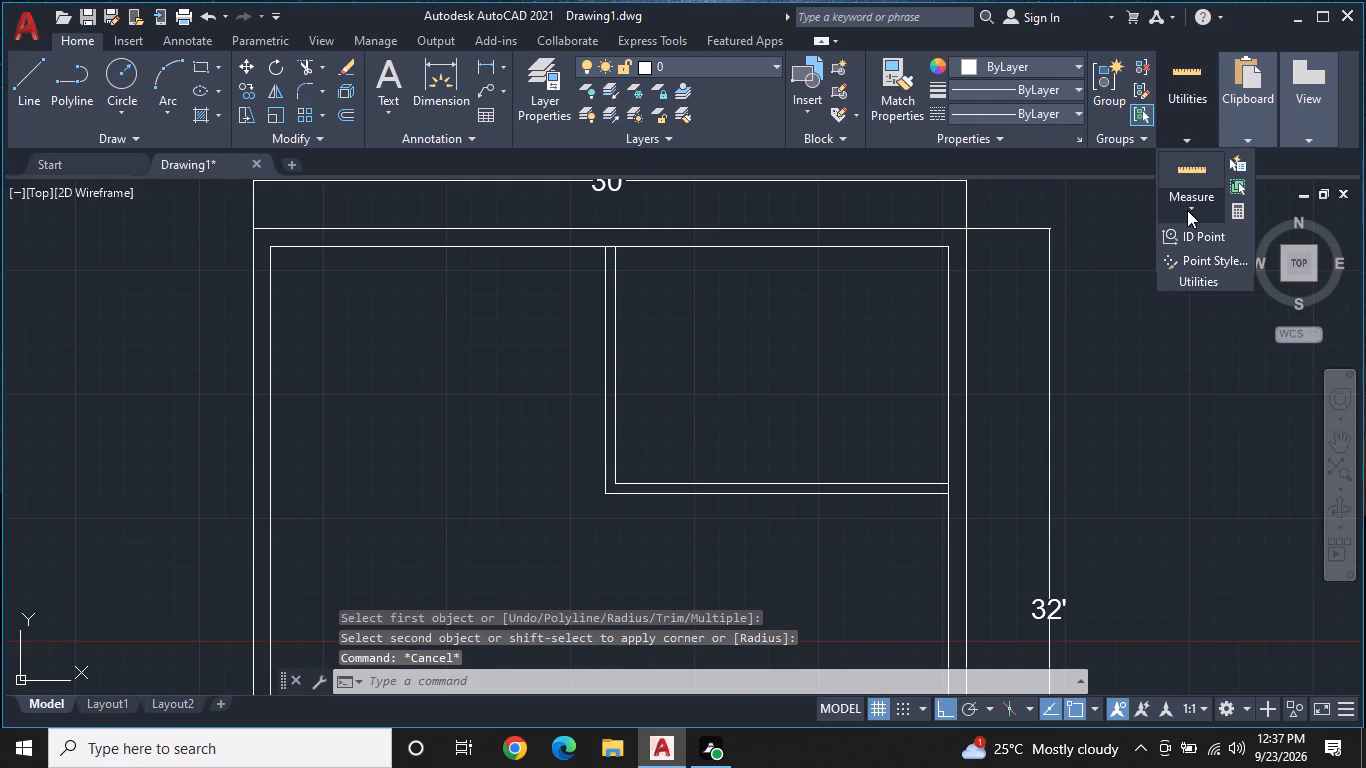
{"action": "left_click", "coordinate": [1198, 241]}
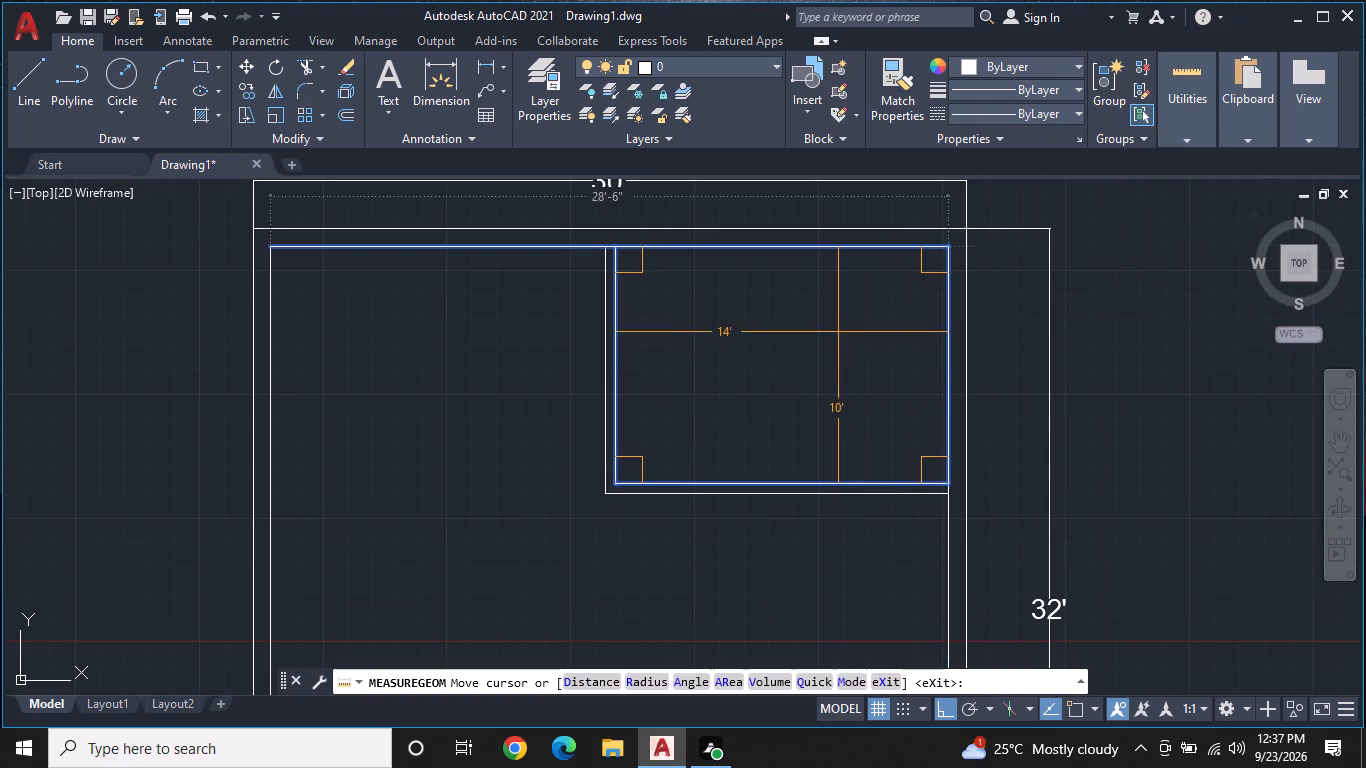
{"action": "key", "text": "Escape"}
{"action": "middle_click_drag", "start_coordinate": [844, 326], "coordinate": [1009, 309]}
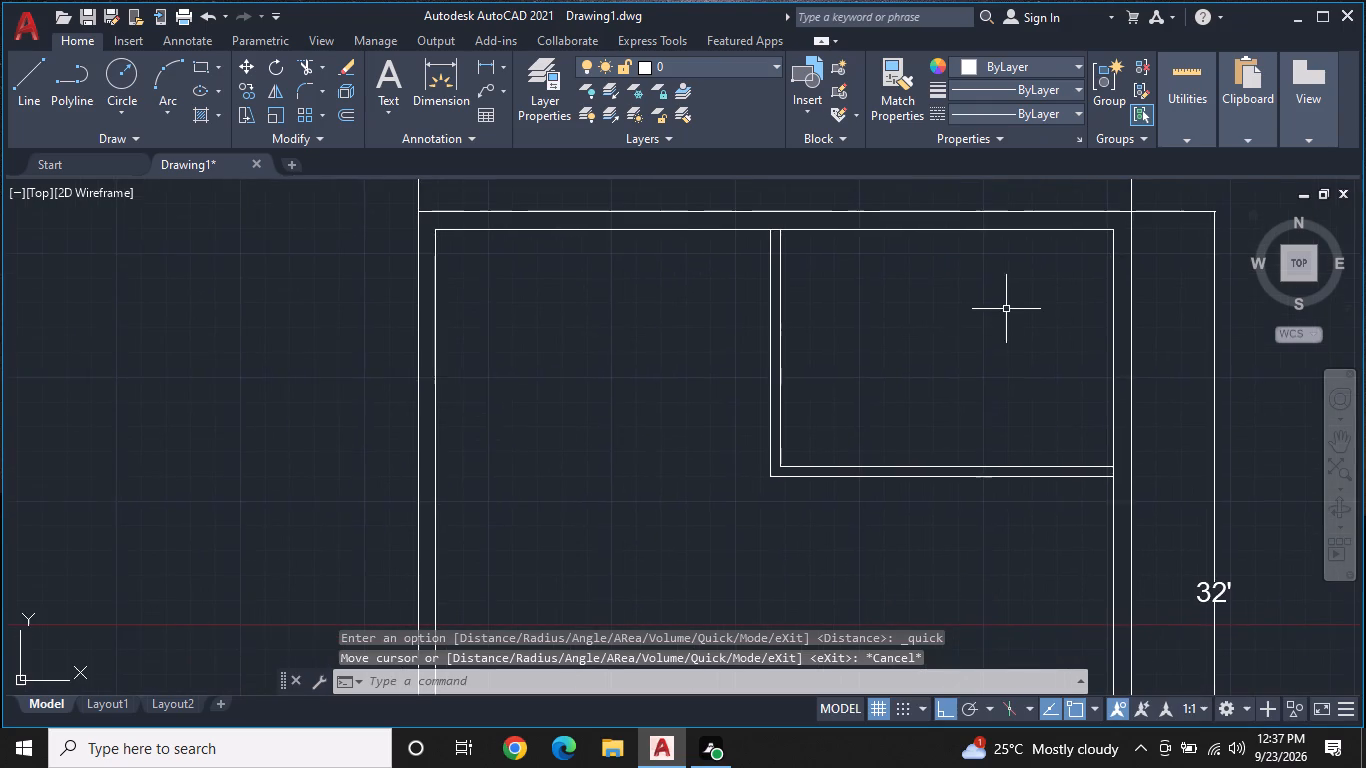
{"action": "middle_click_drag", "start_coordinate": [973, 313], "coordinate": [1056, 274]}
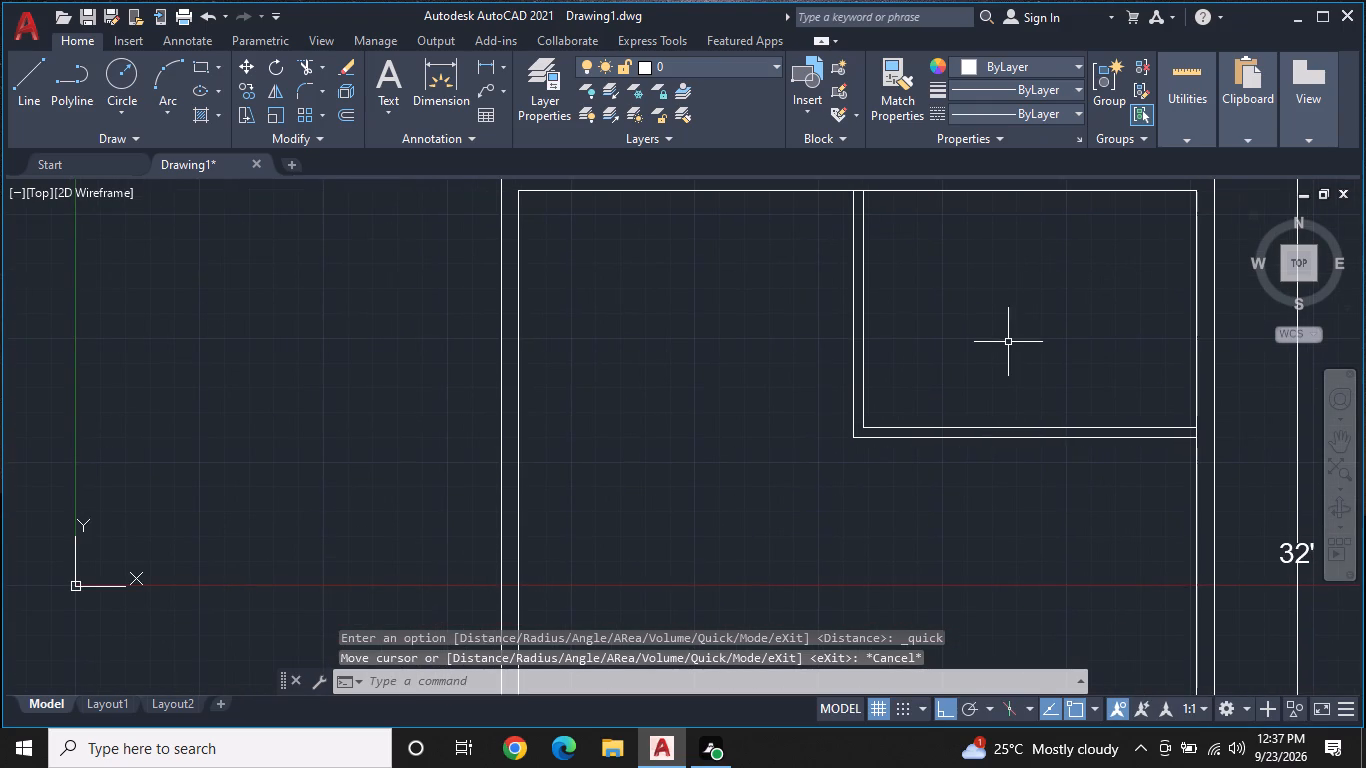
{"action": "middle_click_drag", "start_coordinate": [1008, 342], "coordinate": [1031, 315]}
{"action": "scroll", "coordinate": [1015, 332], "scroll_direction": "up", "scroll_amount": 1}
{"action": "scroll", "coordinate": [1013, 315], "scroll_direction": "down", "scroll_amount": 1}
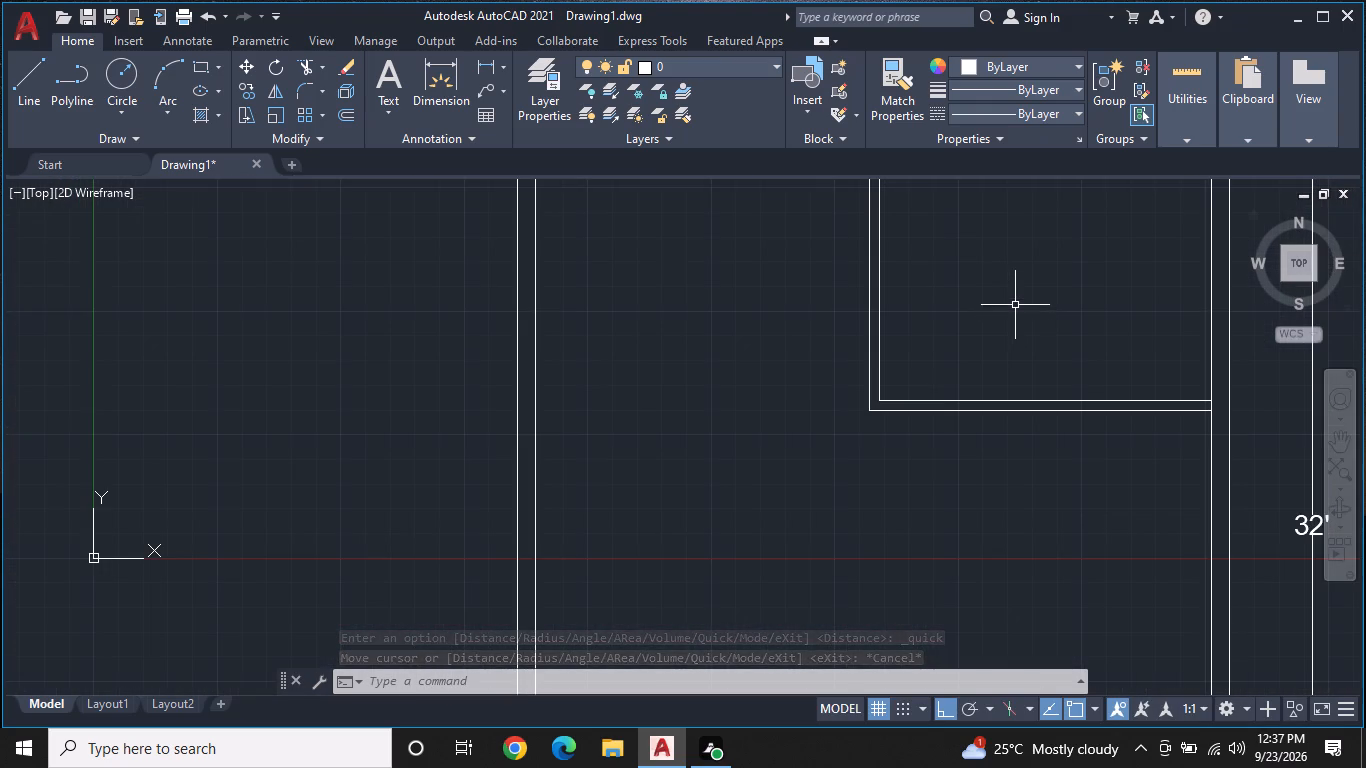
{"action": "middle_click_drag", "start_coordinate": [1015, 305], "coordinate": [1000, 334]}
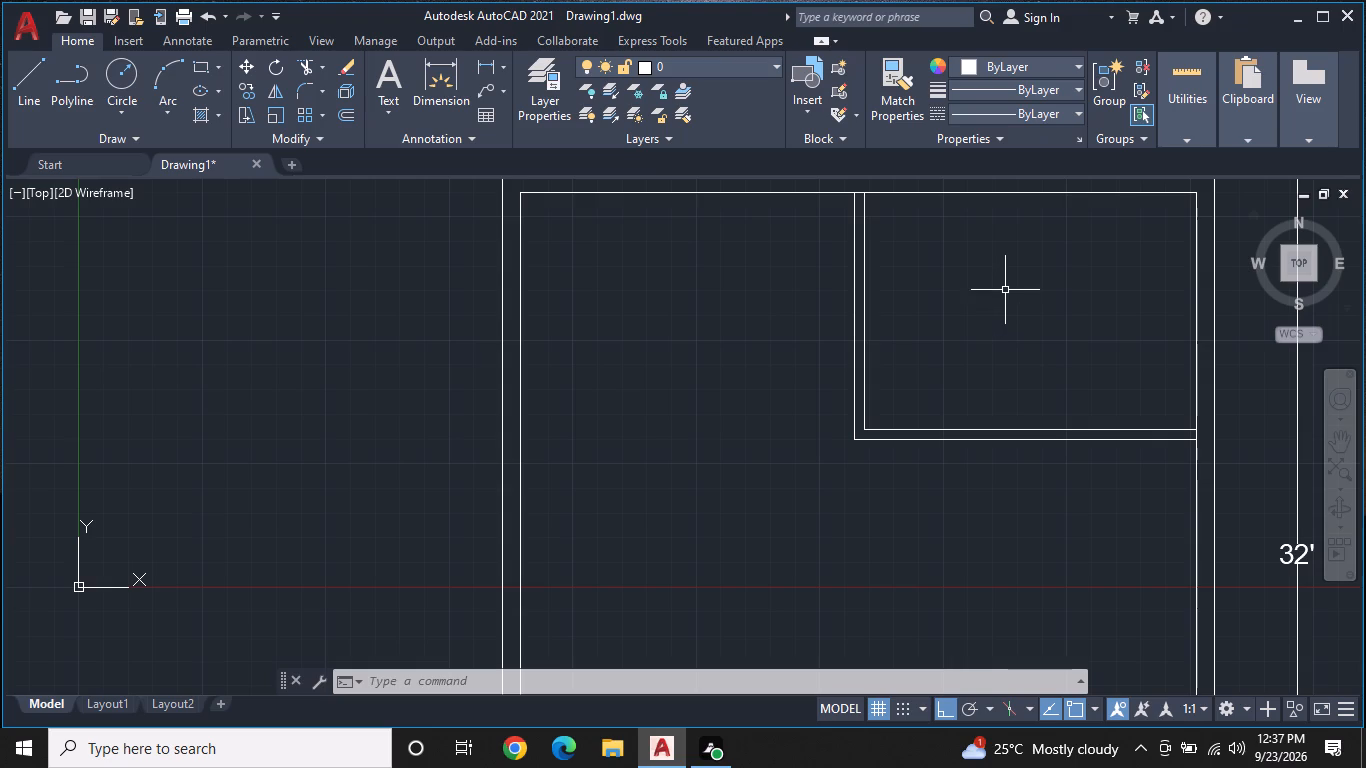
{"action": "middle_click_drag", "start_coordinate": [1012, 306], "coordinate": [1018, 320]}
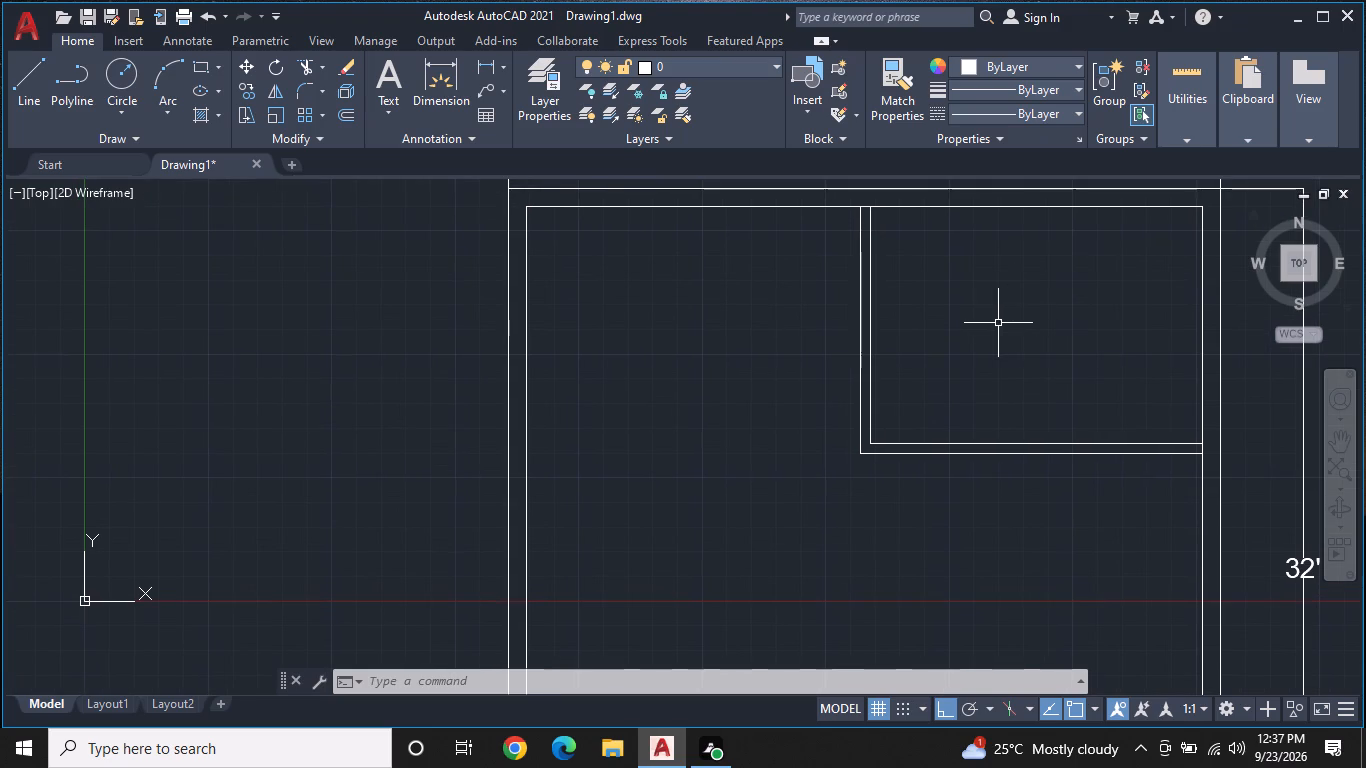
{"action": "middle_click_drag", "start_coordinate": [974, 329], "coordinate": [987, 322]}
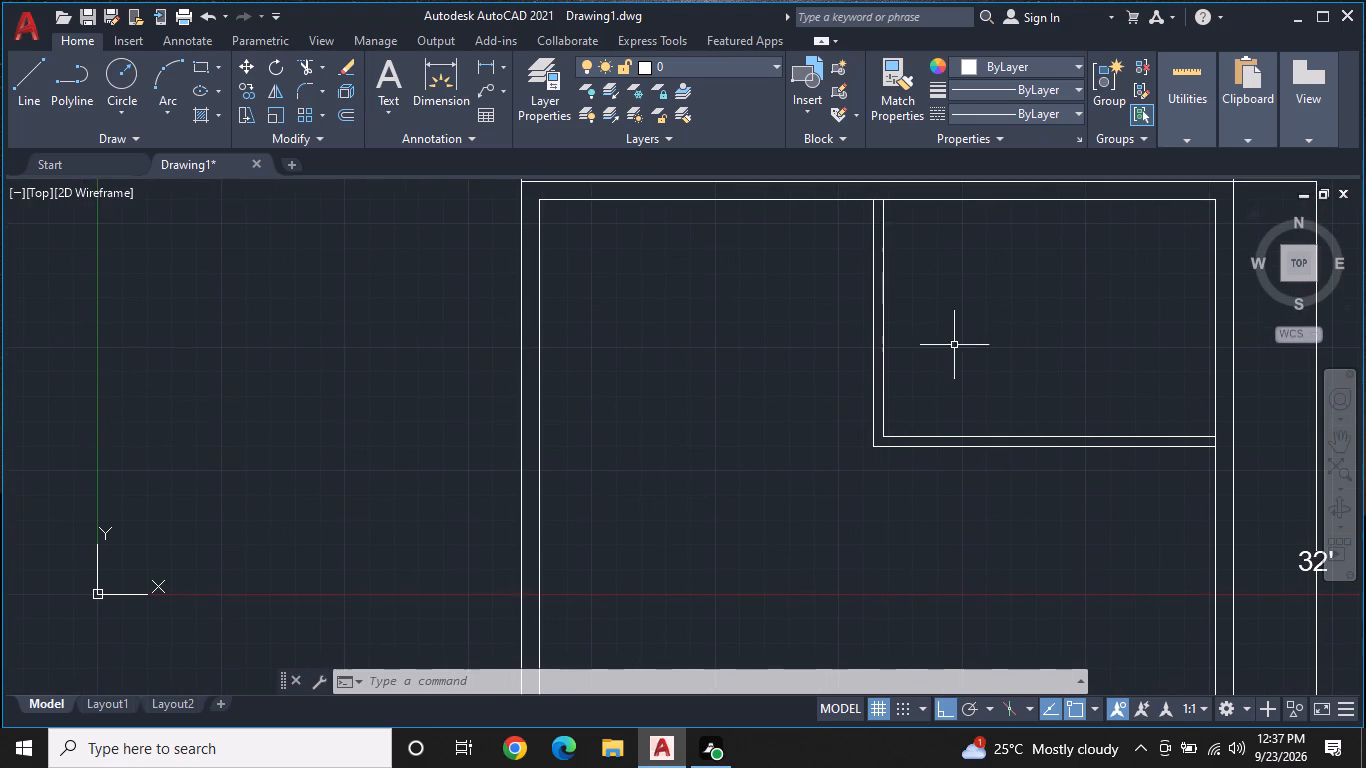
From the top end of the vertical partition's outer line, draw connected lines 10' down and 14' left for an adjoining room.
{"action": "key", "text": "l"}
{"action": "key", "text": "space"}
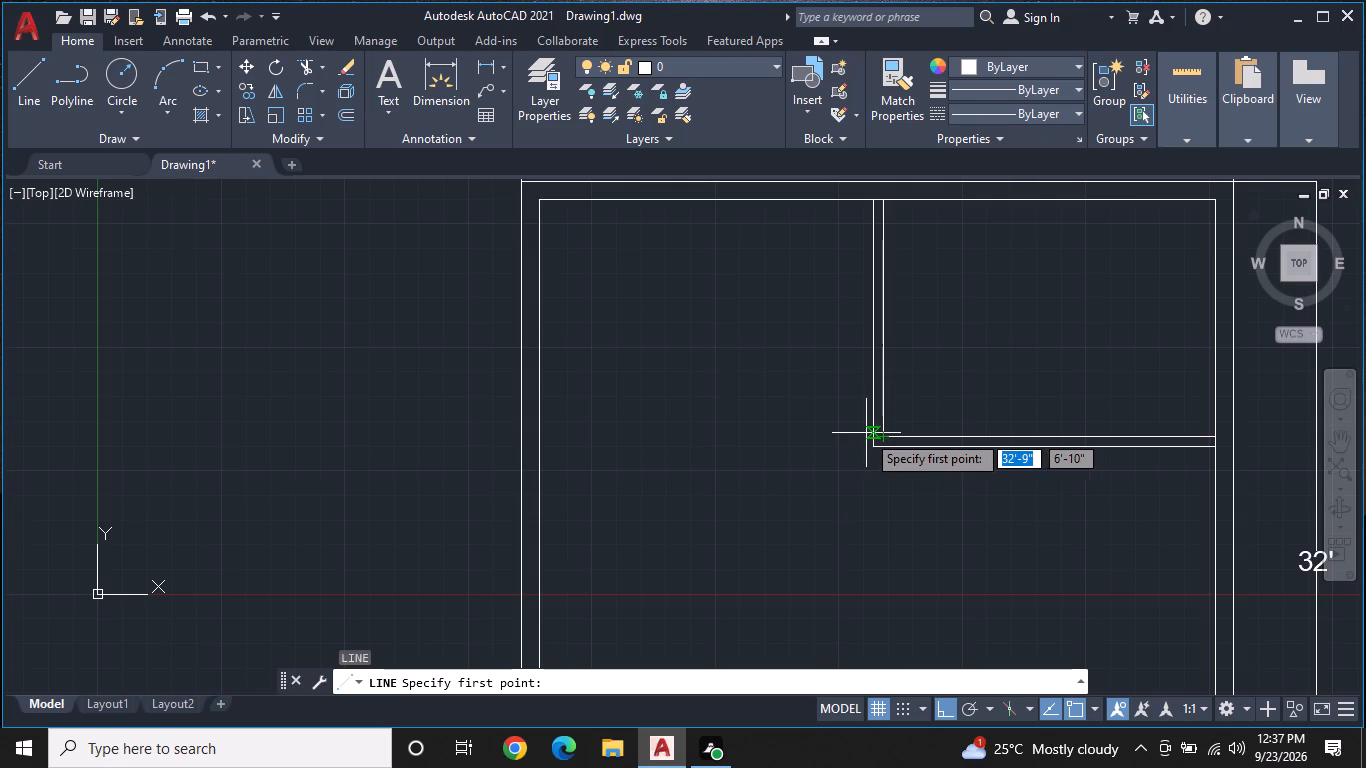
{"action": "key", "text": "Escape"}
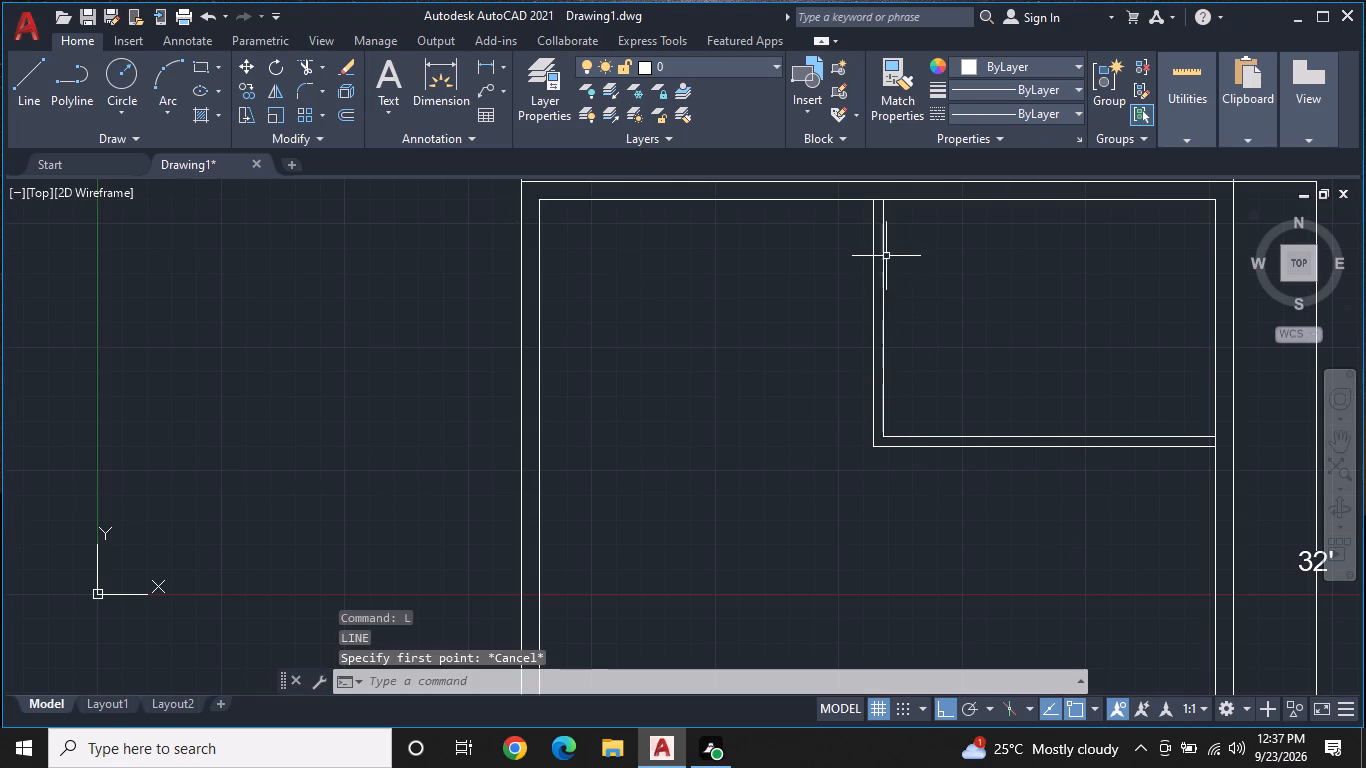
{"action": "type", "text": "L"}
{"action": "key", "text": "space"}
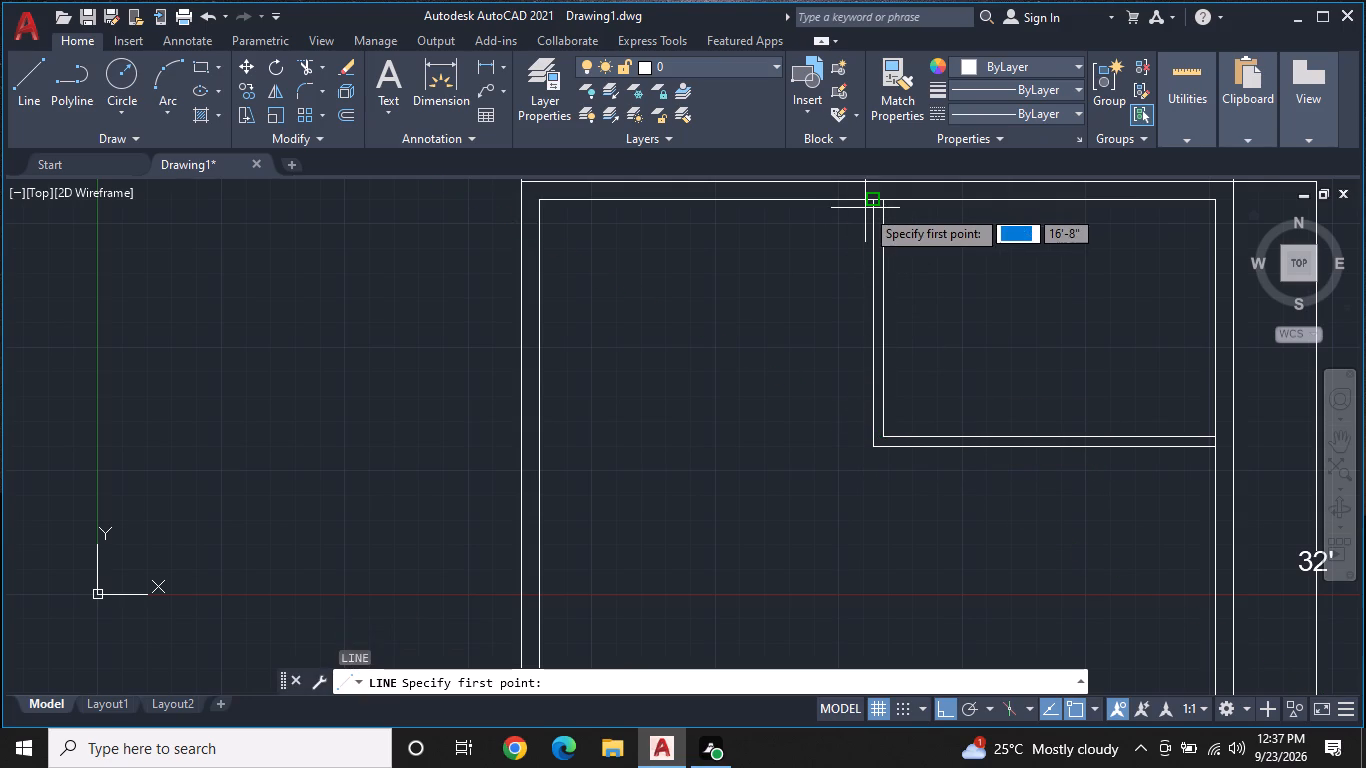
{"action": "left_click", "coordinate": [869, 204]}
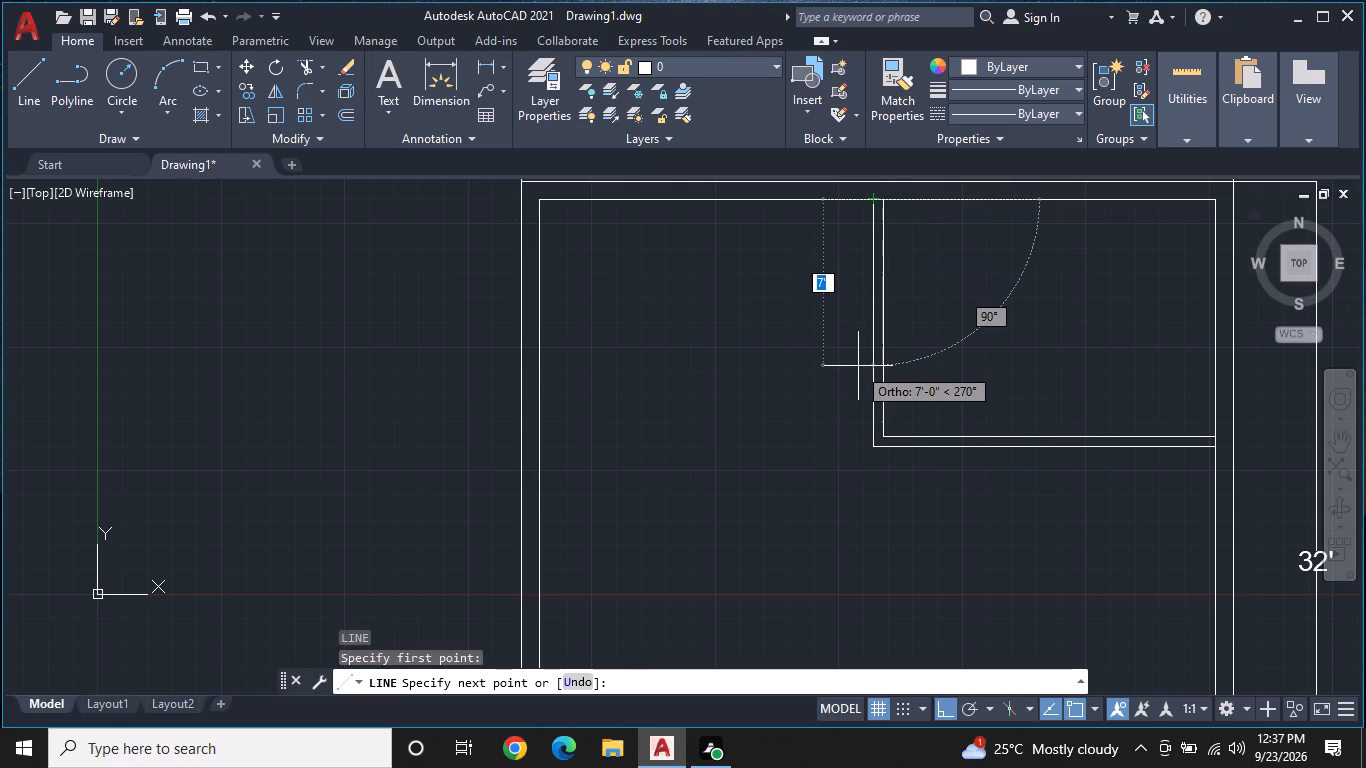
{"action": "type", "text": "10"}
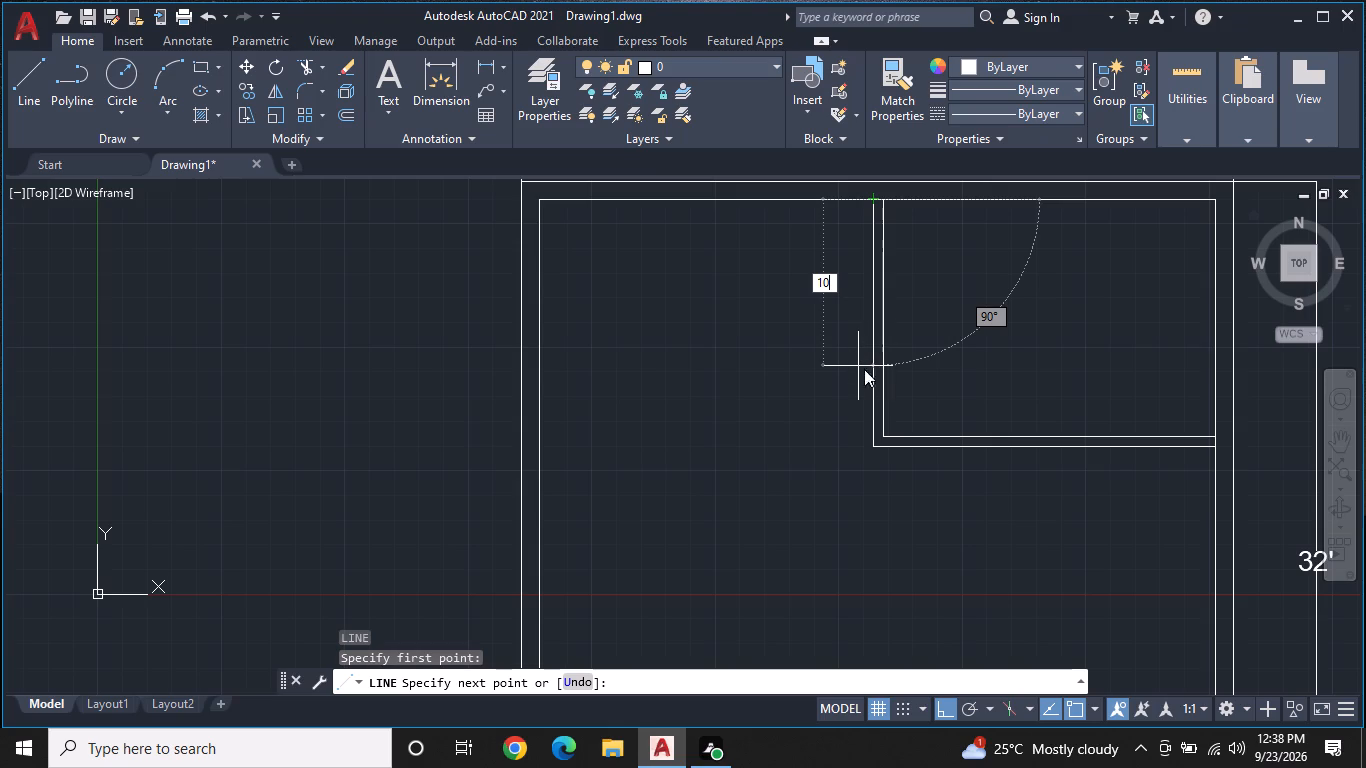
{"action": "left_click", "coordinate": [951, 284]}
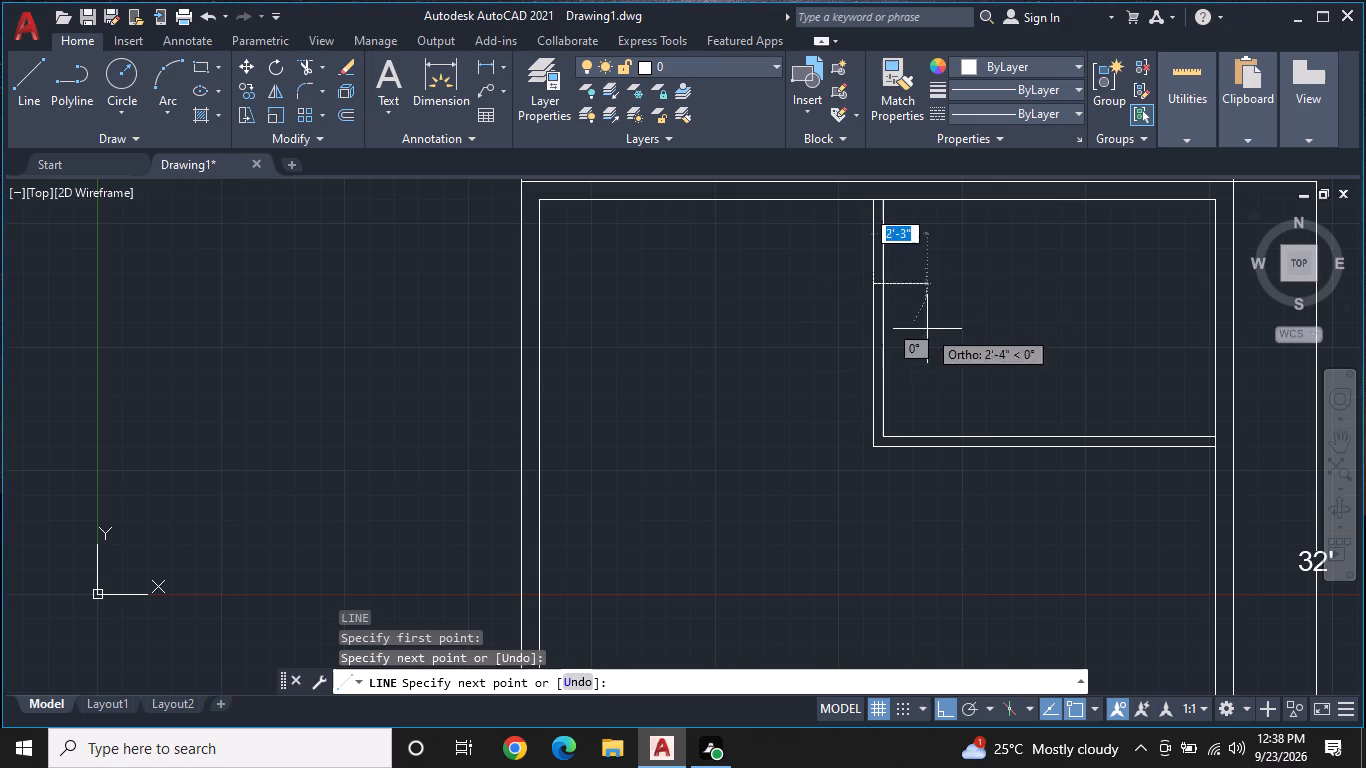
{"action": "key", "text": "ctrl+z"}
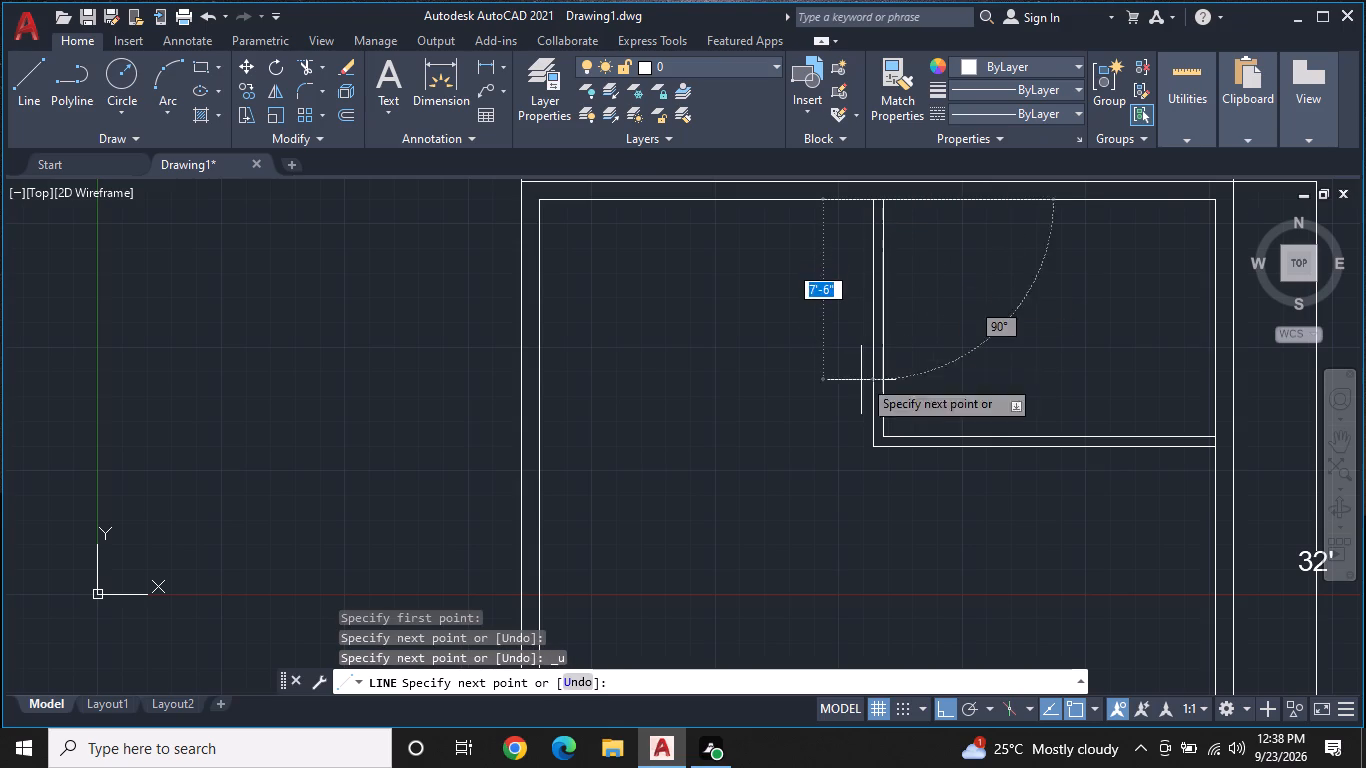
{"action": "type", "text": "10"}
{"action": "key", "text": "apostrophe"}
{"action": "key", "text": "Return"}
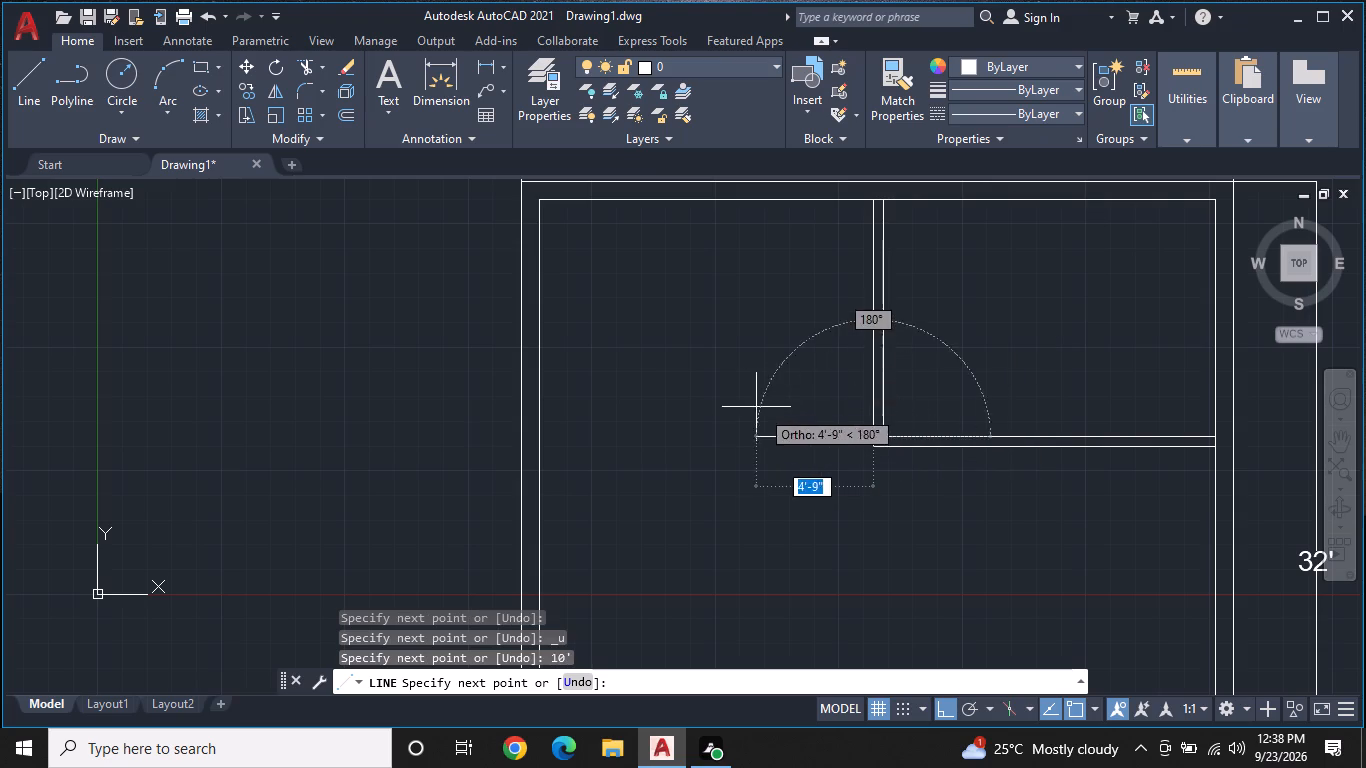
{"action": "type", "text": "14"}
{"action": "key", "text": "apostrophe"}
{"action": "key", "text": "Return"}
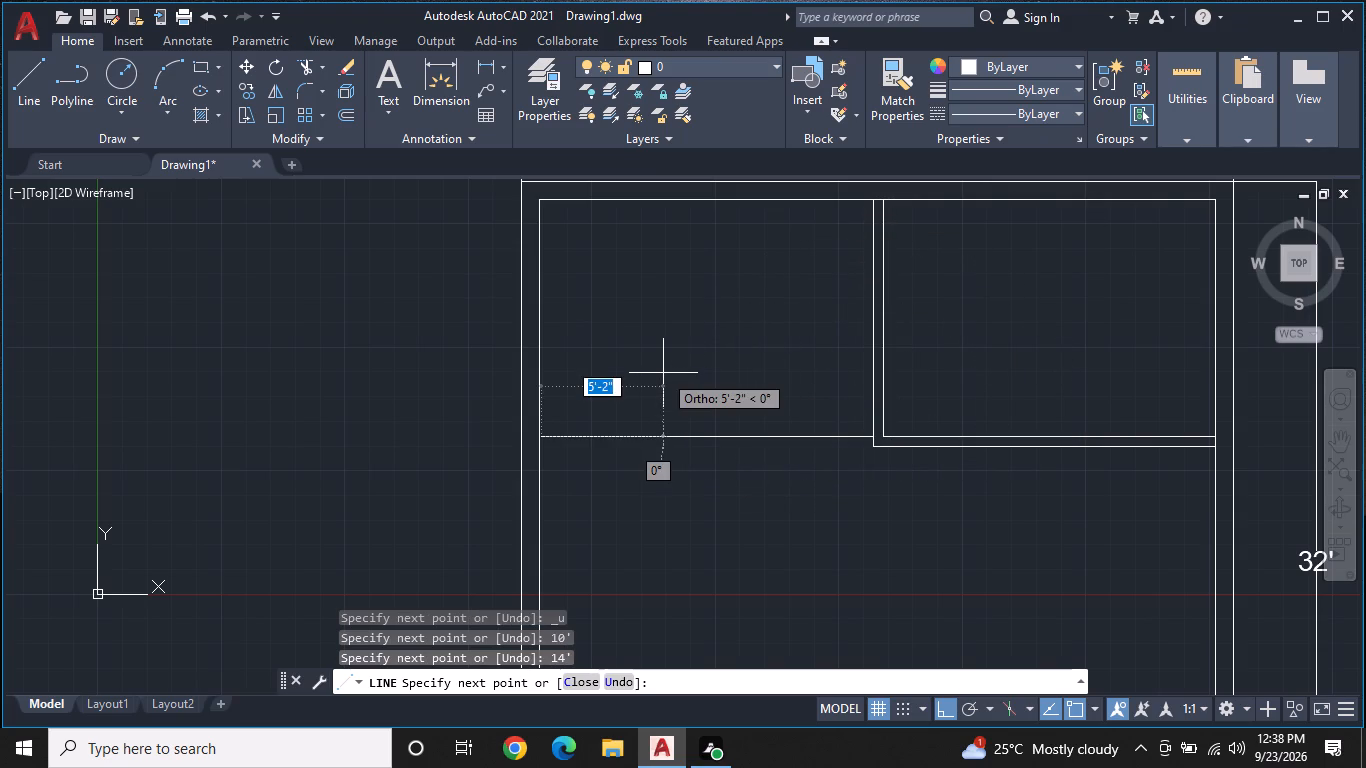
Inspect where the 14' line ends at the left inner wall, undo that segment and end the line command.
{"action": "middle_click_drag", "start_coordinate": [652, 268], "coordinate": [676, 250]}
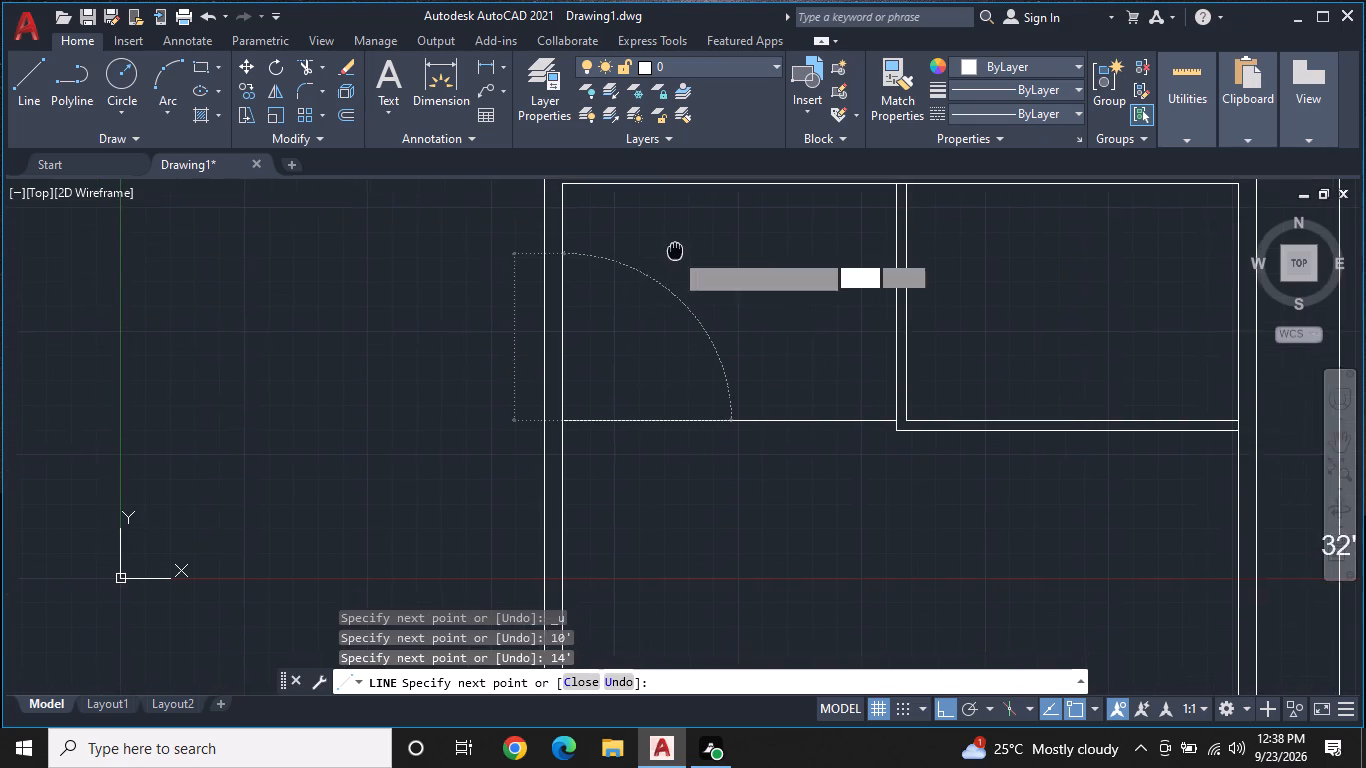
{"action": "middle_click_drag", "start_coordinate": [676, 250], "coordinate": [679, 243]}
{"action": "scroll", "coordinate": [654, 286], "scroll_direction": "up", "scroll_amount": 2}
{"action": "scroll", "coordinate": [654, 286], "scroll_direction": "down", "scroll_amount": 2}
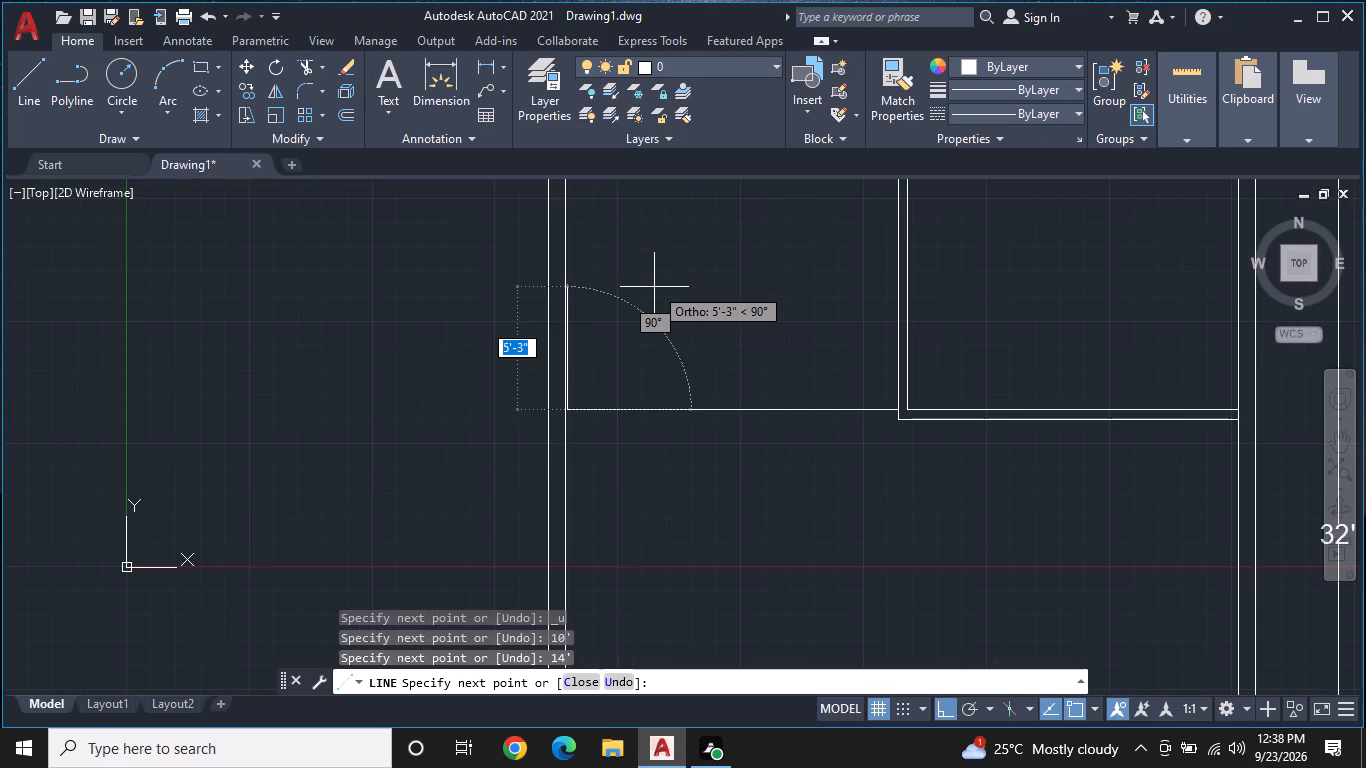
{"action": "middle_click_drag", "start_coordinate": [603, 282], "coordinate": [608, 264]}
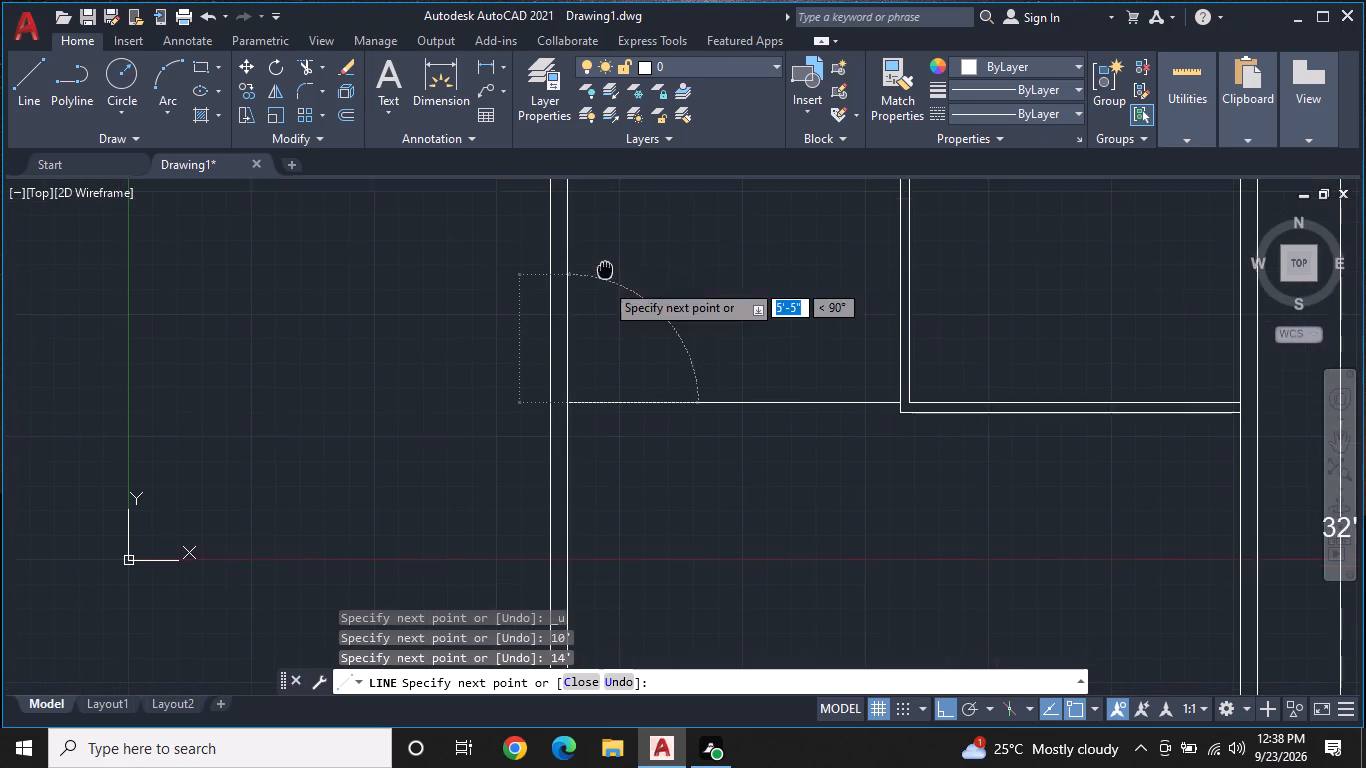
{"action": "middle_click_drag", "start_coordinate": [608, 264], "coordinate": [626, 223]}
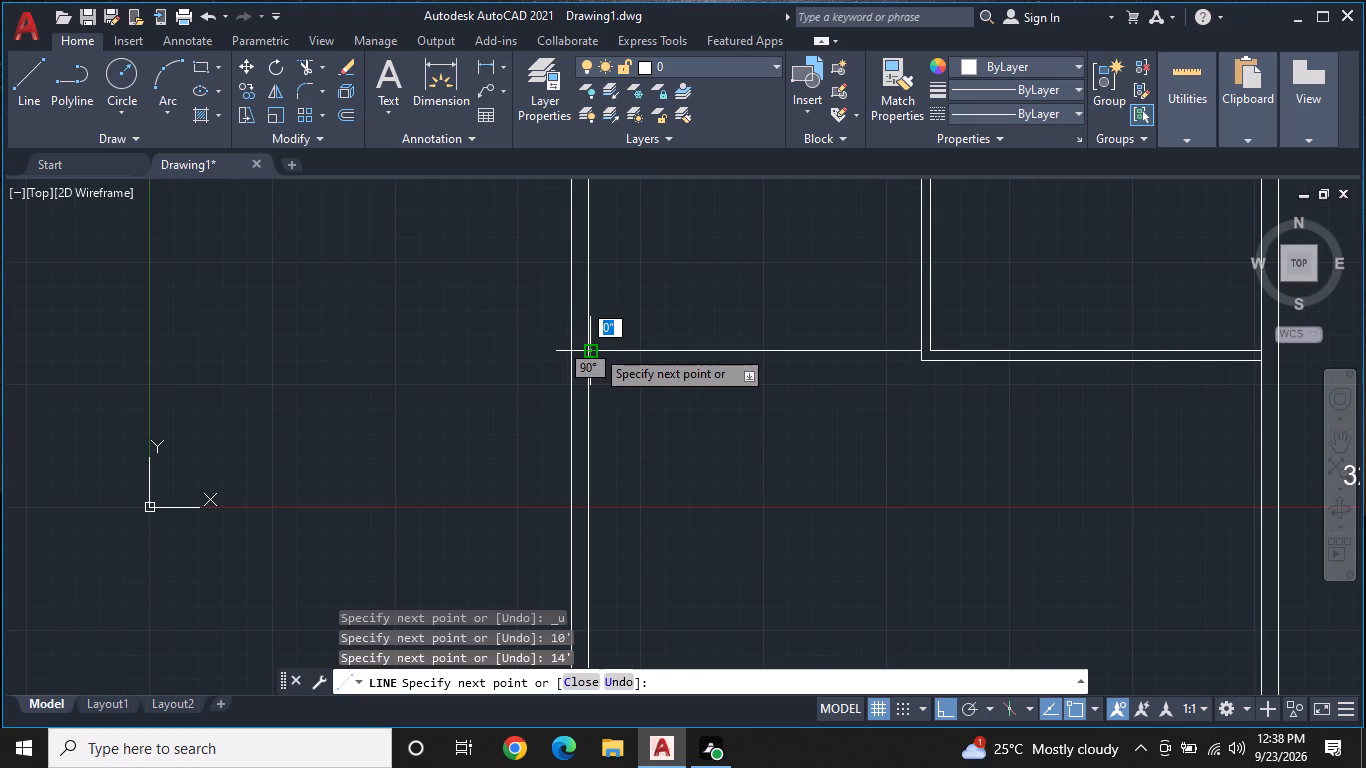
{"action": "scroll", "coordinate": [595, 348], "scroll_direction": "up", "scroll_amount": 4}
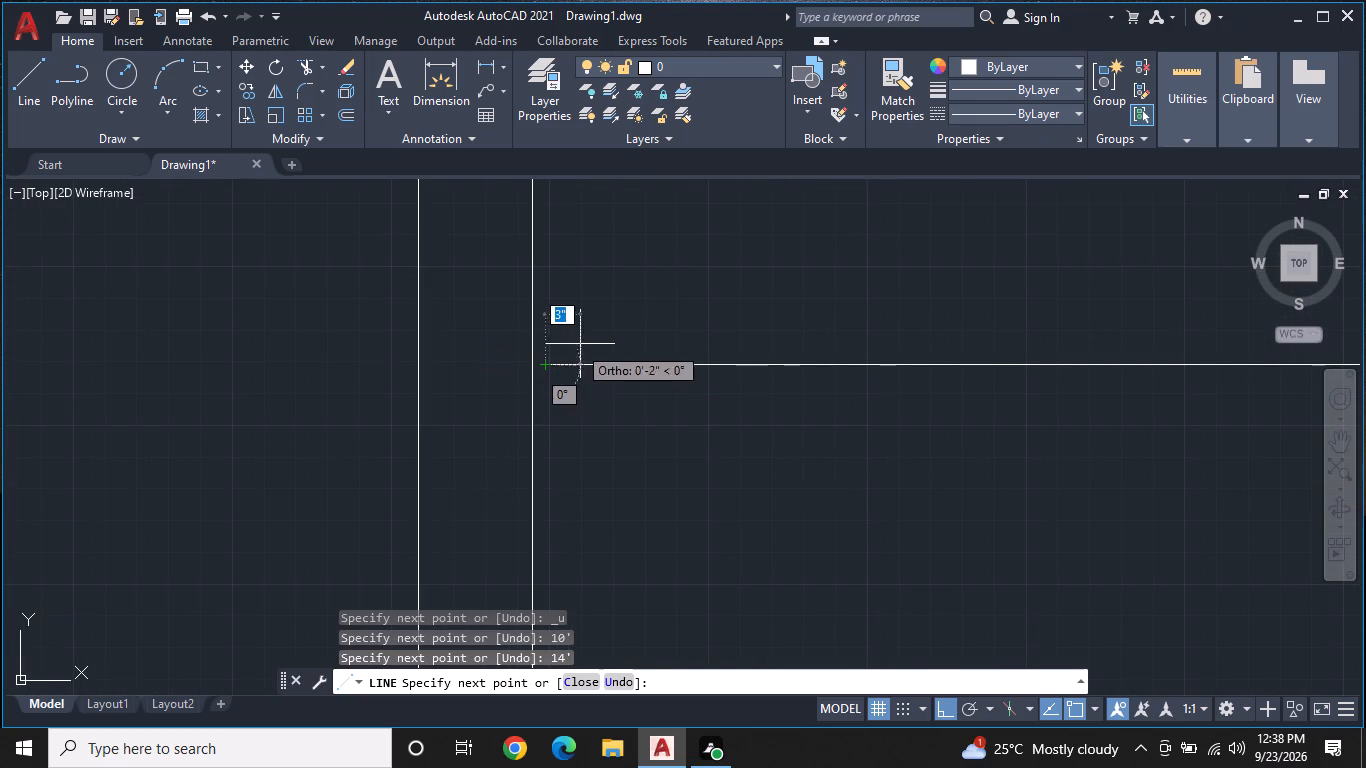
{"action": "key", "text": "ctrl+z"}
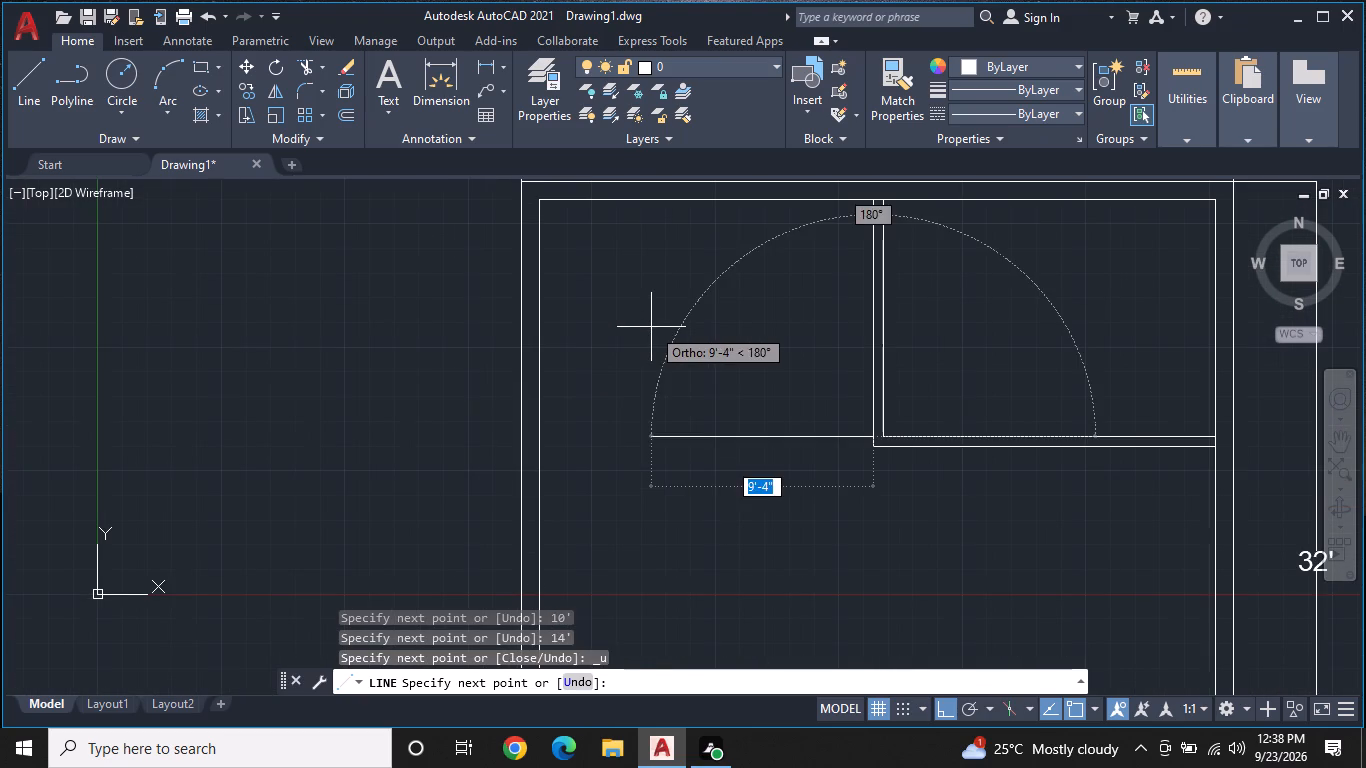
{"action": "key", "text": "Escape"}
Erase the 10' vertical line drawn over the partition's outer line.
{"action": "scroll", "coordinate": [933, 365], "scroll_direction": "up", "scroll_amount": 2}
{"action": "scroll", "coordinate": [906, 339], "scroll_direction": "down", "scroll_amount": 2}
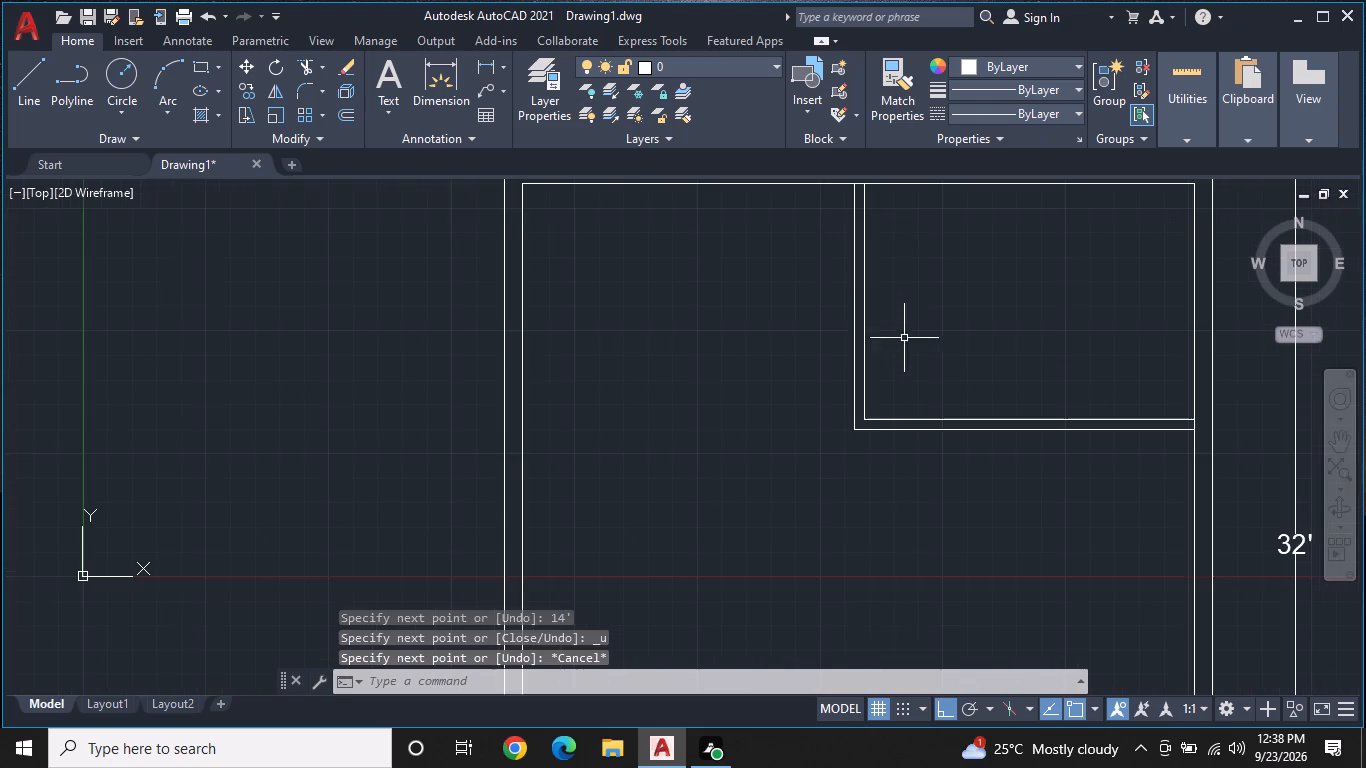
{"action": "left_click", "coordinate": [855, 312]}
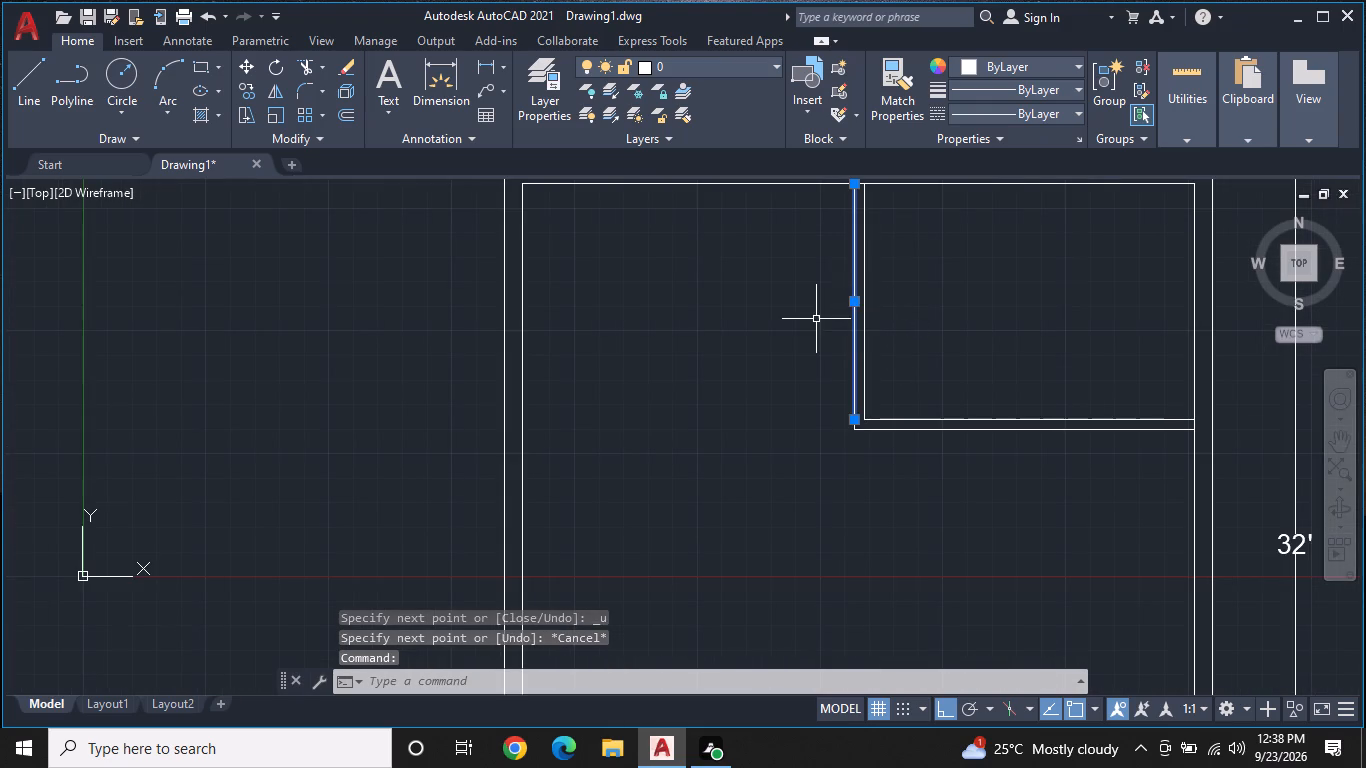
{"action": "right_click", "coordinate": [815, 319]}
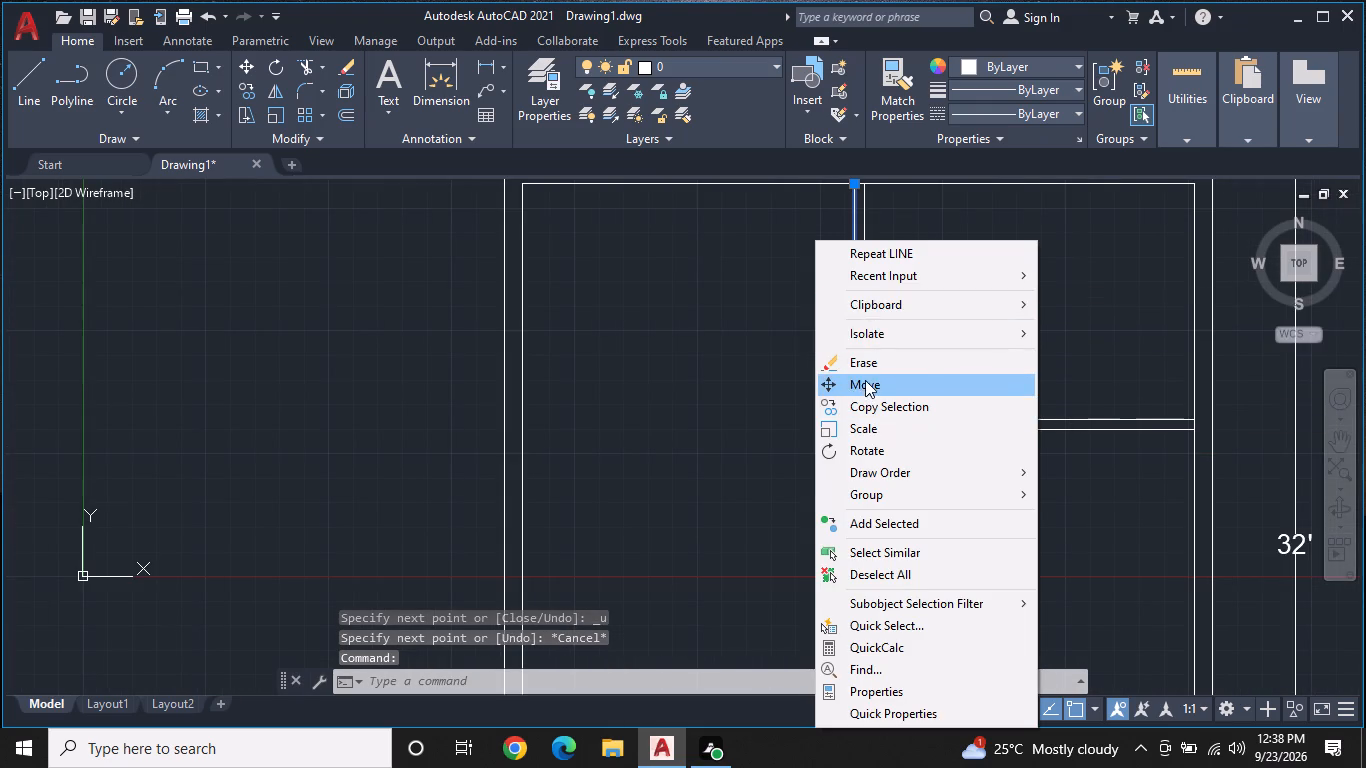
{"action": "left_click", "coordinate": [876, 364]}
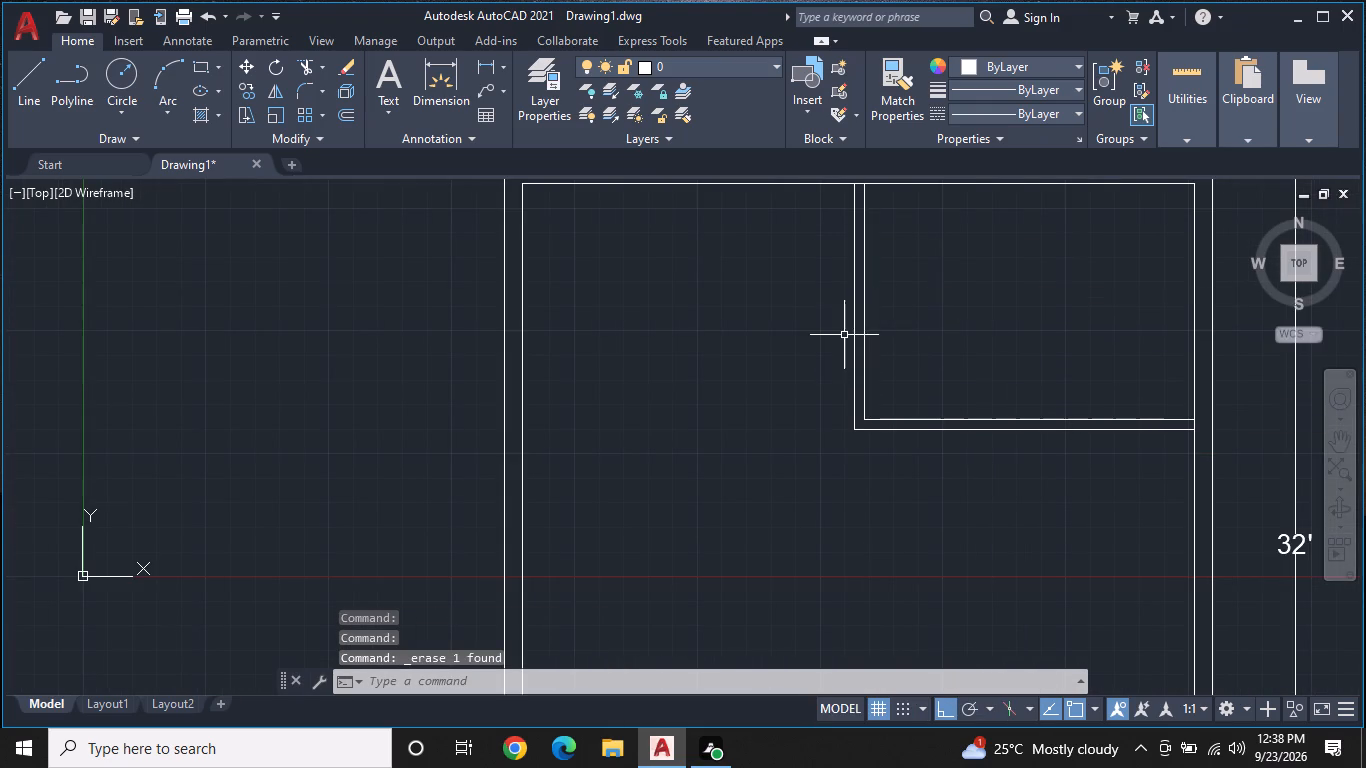
Erase the vertical partition's outer line, on the side away from the room.
{"action": "left_click", "coordinate": [853, 331]}
{"action": "right_click", "coordinate": [853, 331]}
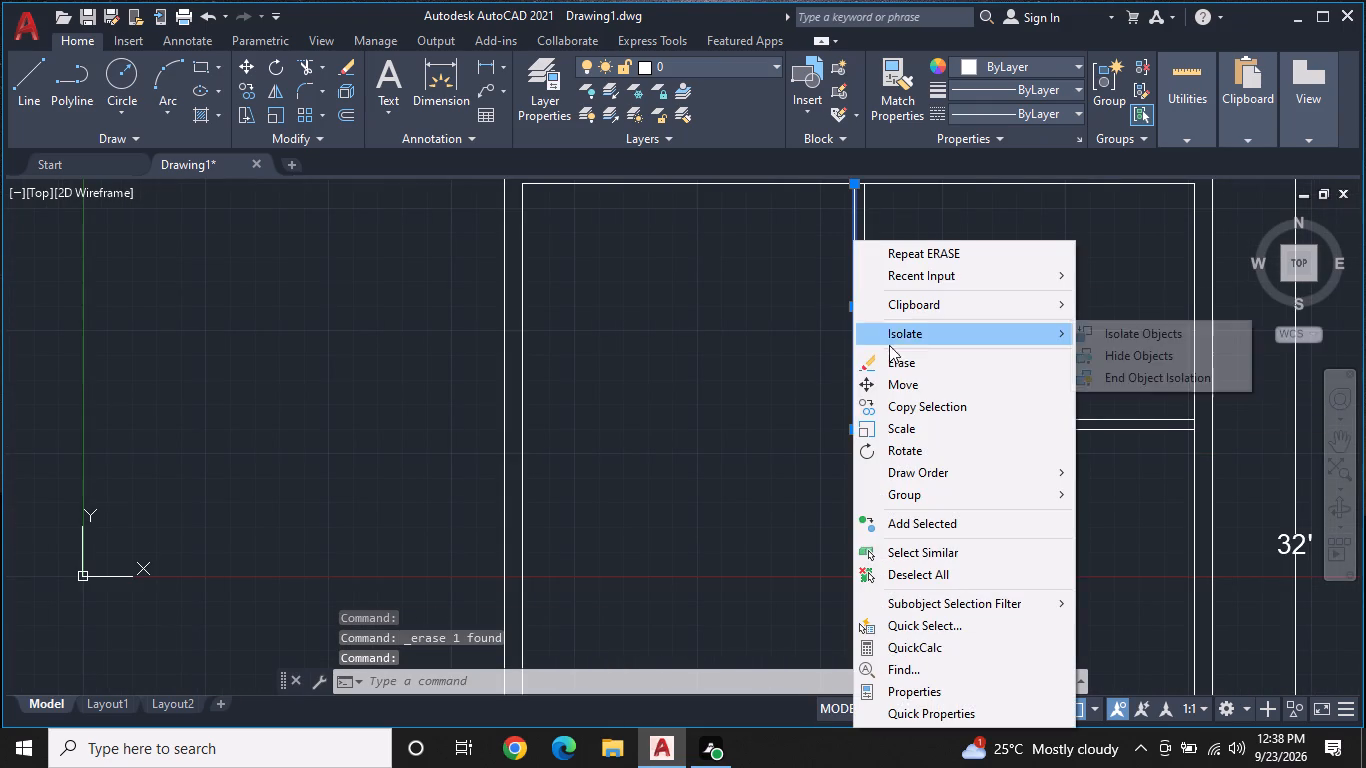
{"action": "left_click", "coordinate": [895, 358]}
Offset the room's left line 6" outward to form the new vertical partition thickness.
{"action": "type", "text": "OF"}
{"action": "key", "text": "space"}
{"action": "key", "text": "6"}
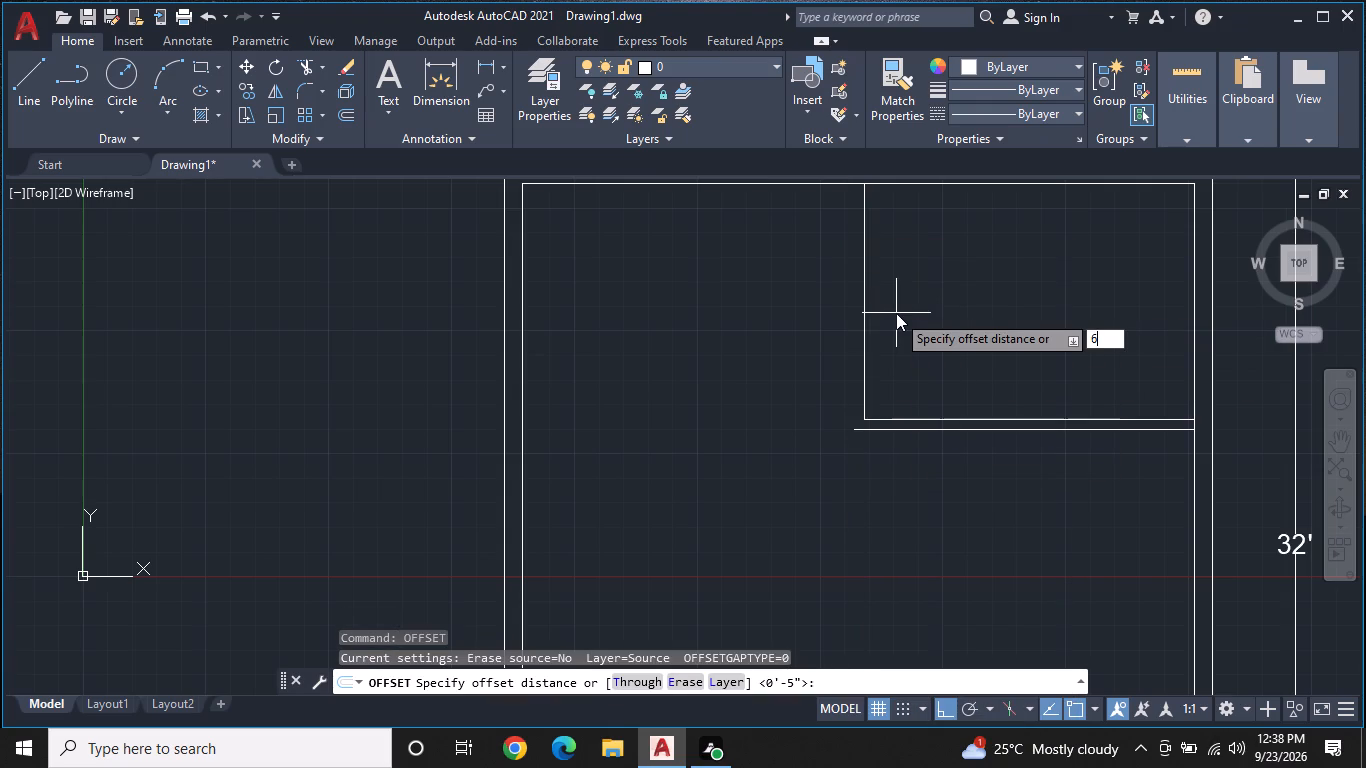
{"action": "key", "text": "shift+quotedbl"}
{"action": "key", "text": "Return"}
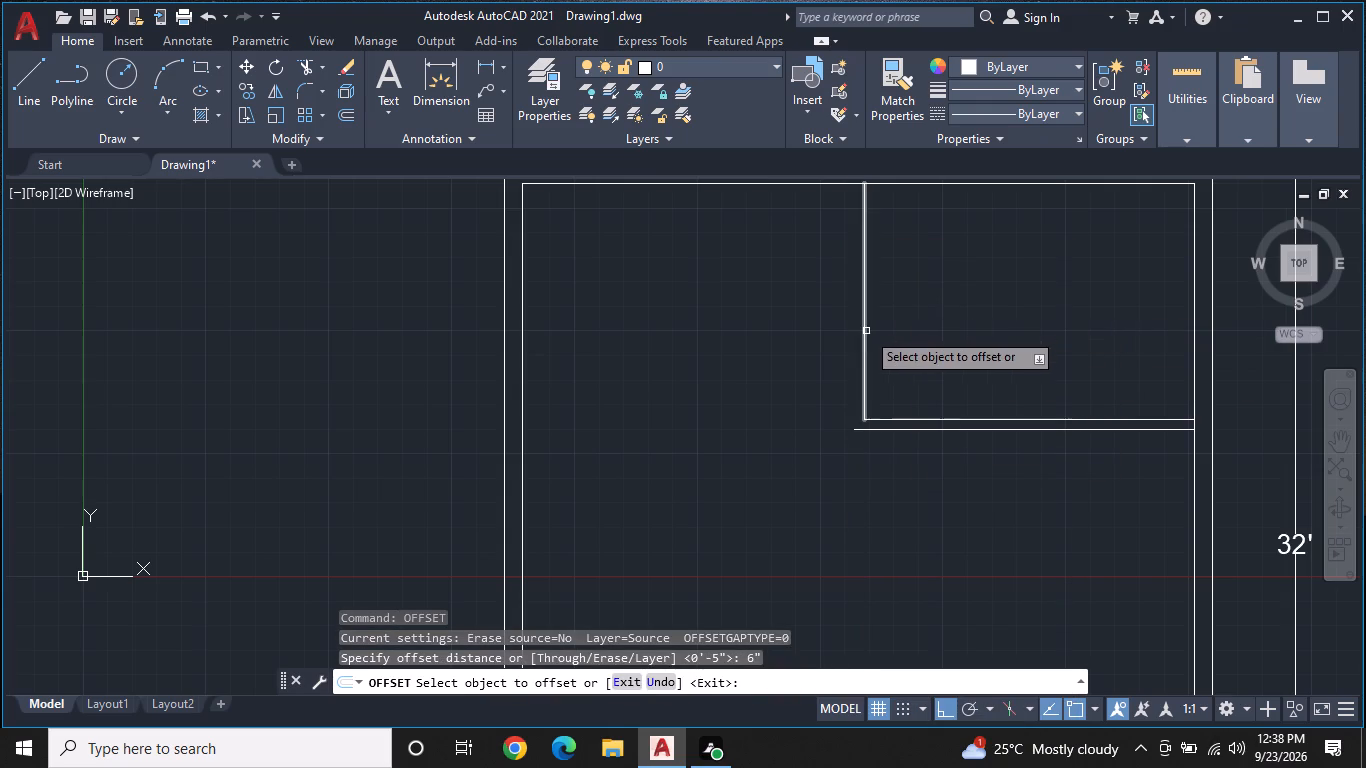
{"action": "left_click", "coordinate": [866, 331]}
{"action": "left_click", "coordinate": [795, 336]}
{"action": "middle_click_drag", "start_coordinate": [1022, 389], "coordinate": [1031, 371]}
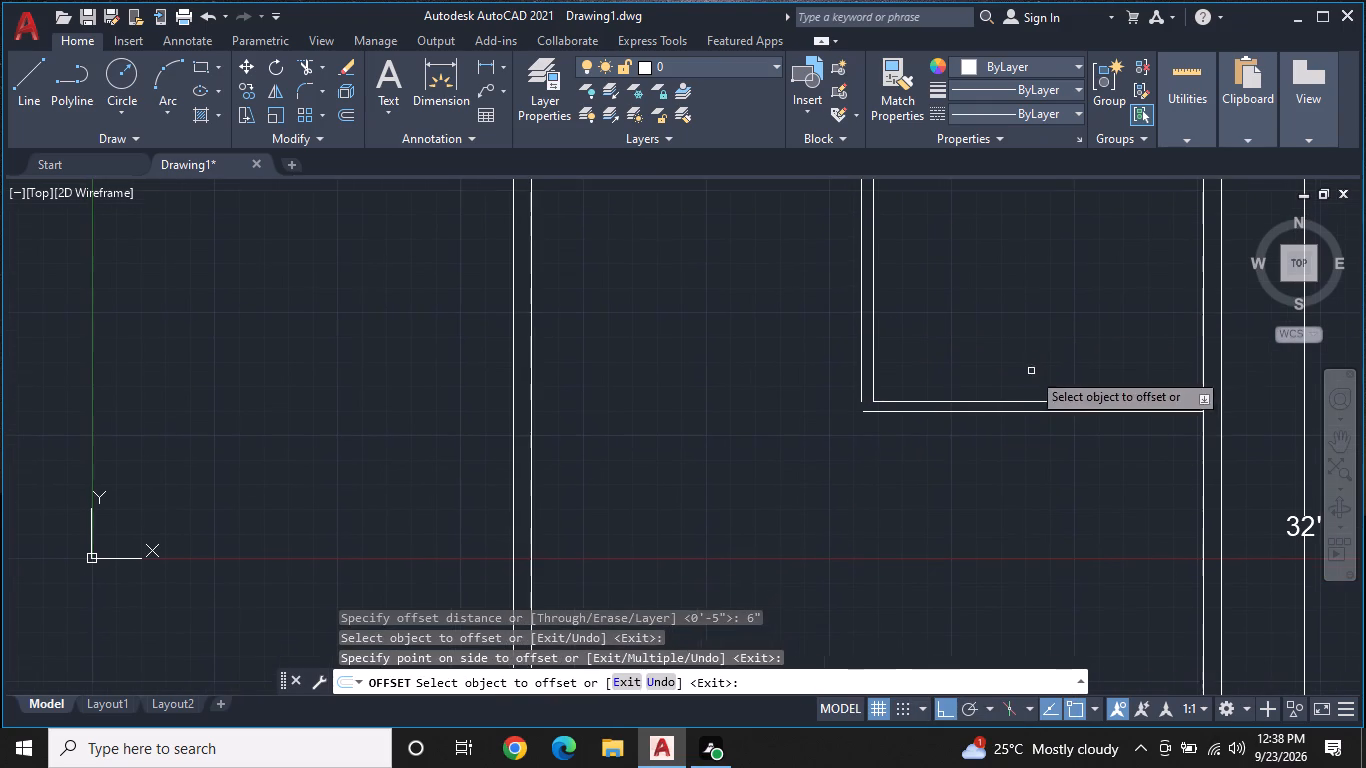
{"action": "key", "text": "Escape"}
Fillet the new outer vertical partition line and the outer horizontal one into a sharp corner at the room's bottom-left.
{"action": "type", "text": "FI"}
{"action": "type", "text": "L"}
{"action": "key", "text": "space"}
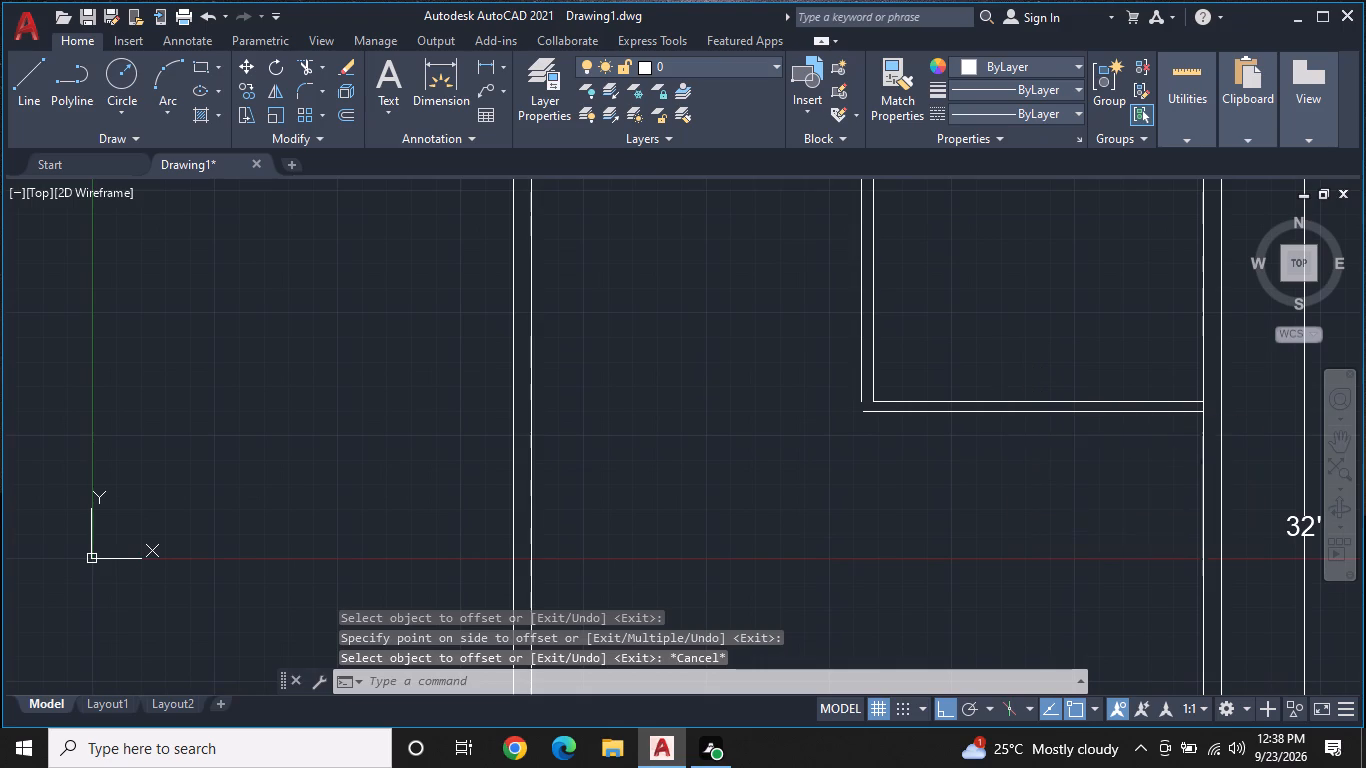
{"action": "left_click", "coordinate": [878, 409]}
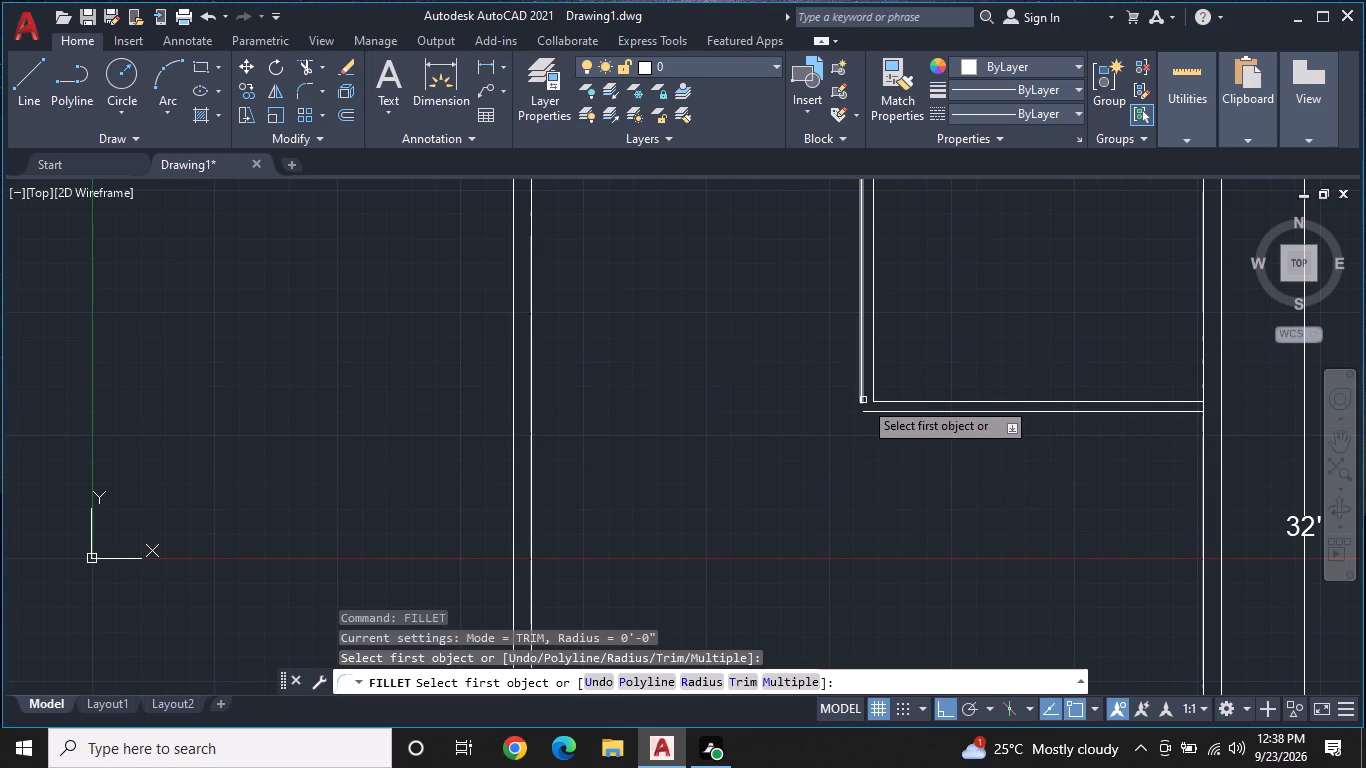
{"action": "left_click", "coordinate": [863, 400]}
{"action": "left_click", "coordinate": [876, 410]}
{"action": "key", "text": "Escape"}
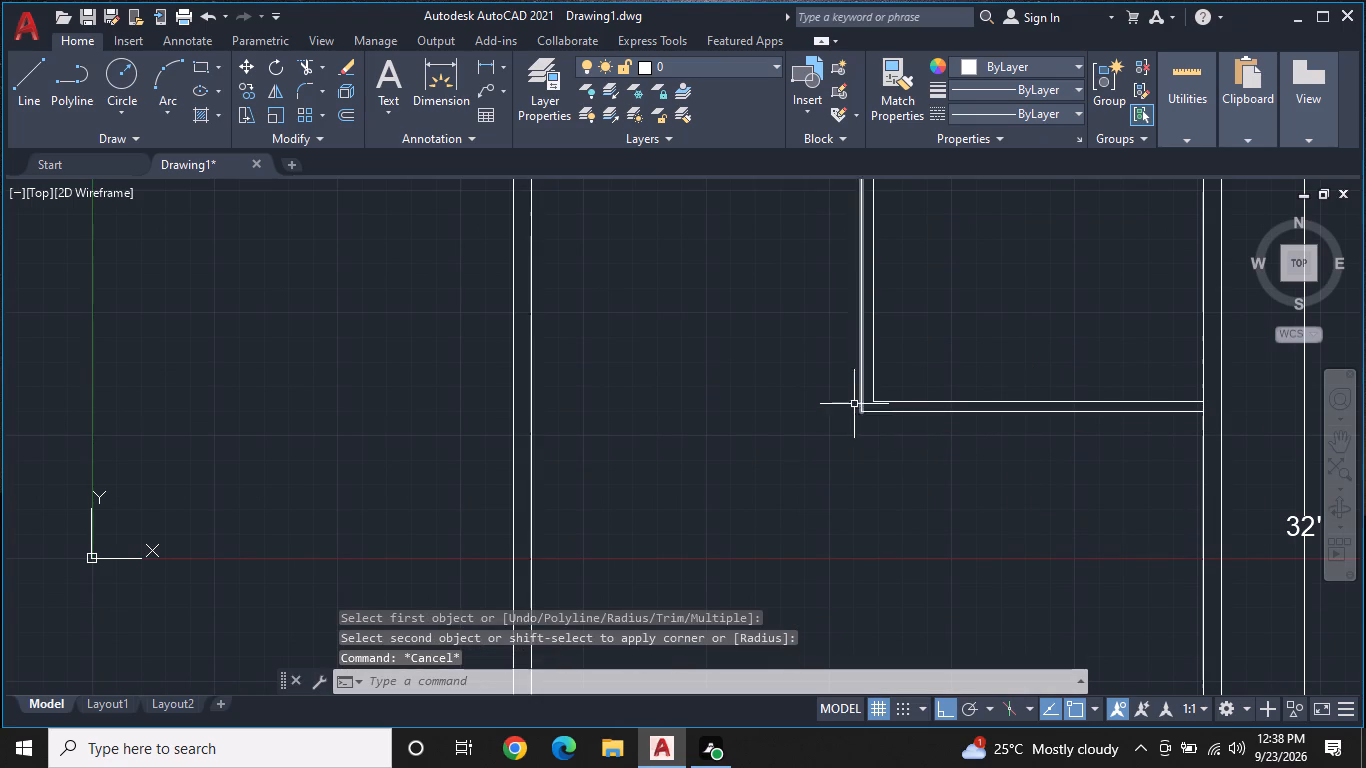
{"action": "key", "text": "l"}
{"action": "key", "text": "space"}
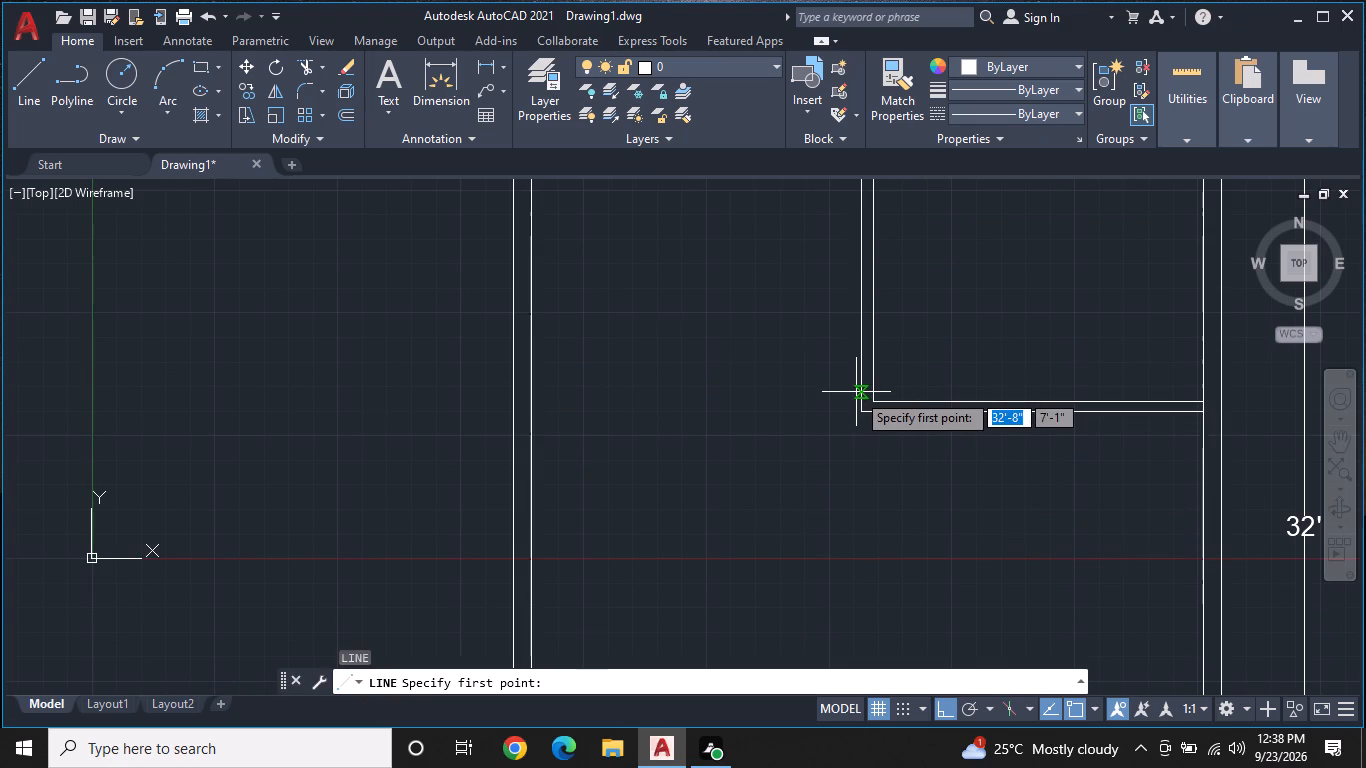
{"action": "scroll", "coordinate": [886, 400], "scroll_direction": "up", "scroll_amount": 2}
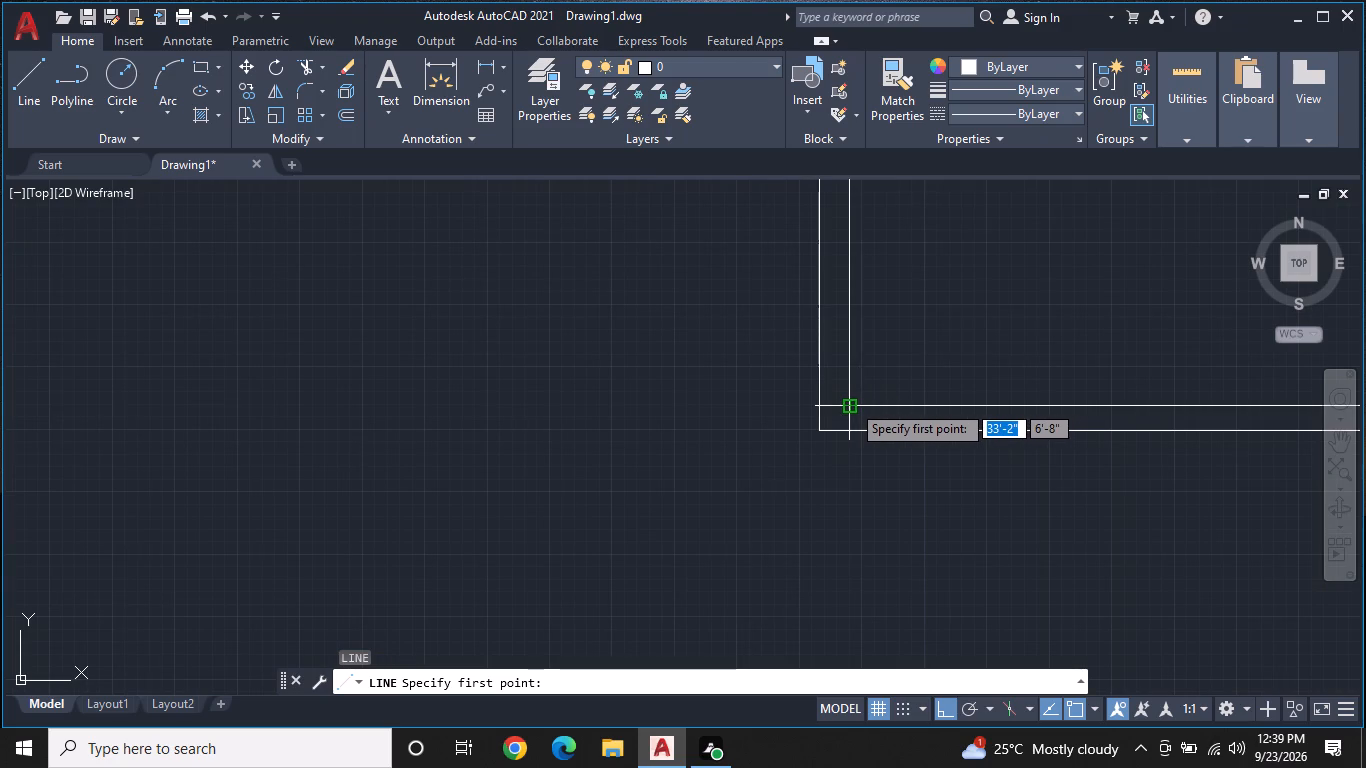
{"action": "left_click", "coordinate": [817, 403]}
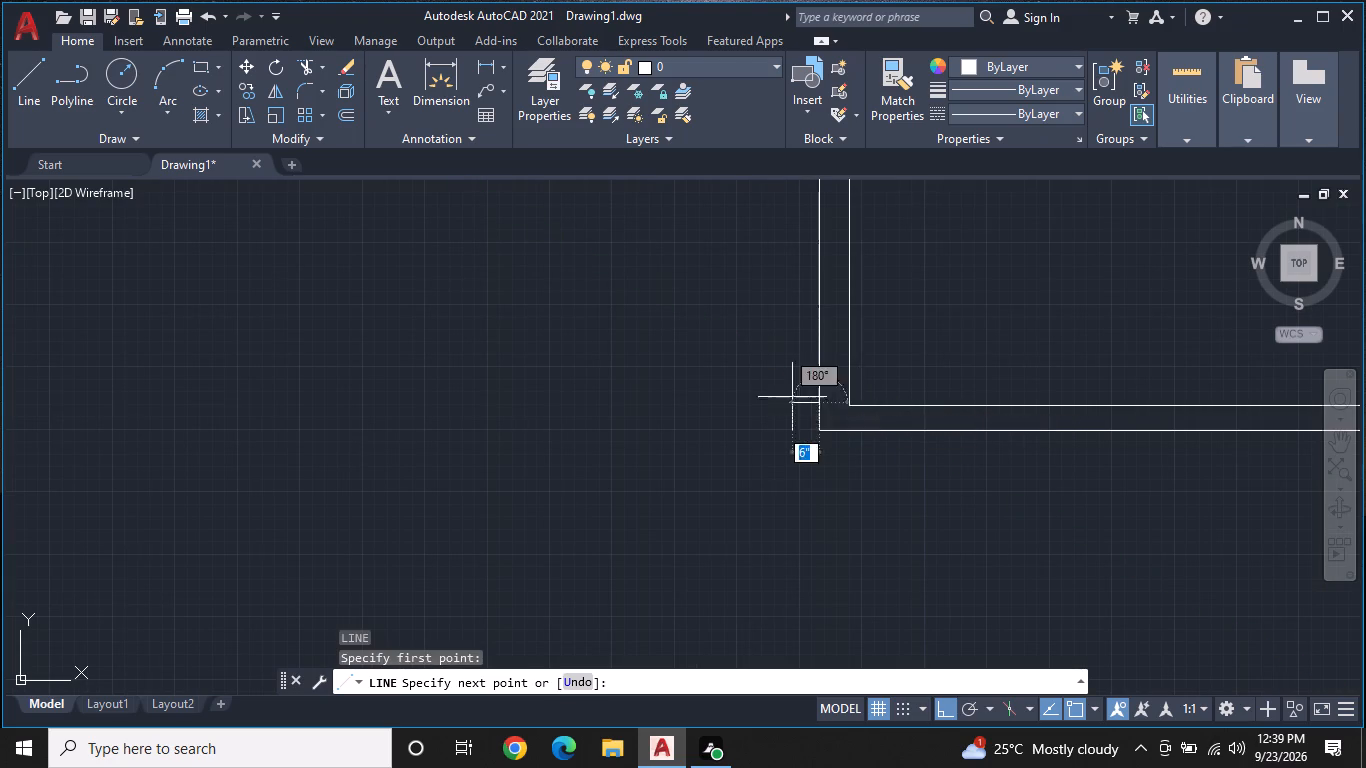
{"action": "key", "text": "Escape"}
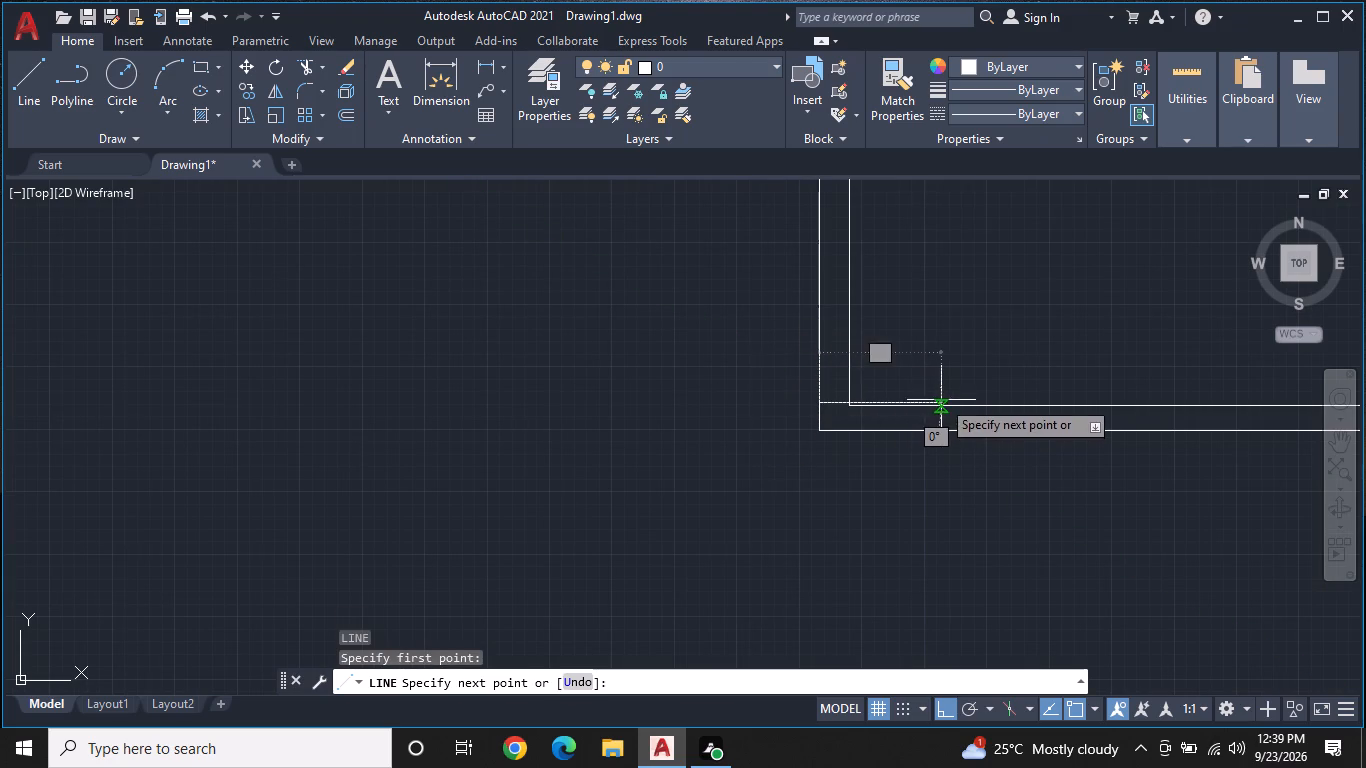
Draw the second room's 10', 14' and 10' lines from the top of the vertical partition's outer line, toward the left outer wall.
{"action": "scroll", "coordinate": [916, 408], "scroll_direction": "up", "scroll_amount": 1}
{"action": "middle_click_drag", "start_coordinate": [943, 409], "coordinate": [1038, 413]}
{"action": "scroll", "coordinate": [1031, 398], "scroll_direction": "down", "scroll_amount": 2}
{"action": "middle_click_drag", "start_coordinate": [1007, 326], "coordinate": [1015, 356]}
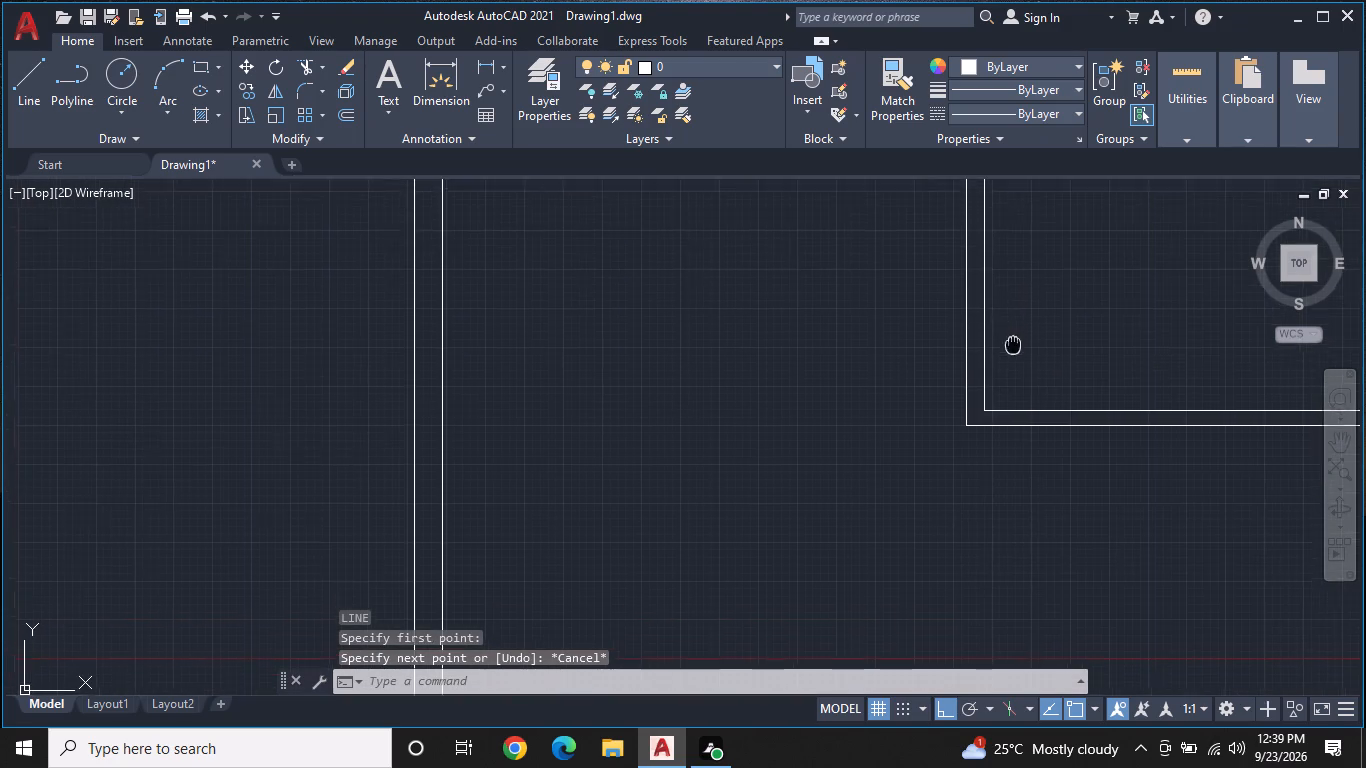
{"action": "middle_click_drag", "start_coordinate": [1015, 356], "coordinate": [1026, 395]}
{"action": "scroll", "coordinate": [1026, 389], "scroll_direction": "down", "scroll_amount": 2}
{"action": "scroll", "coordinate": [1013, 307], "scroll_direction": "up", "scroll_amount": 1}
{"action": "key", "text": "l"}
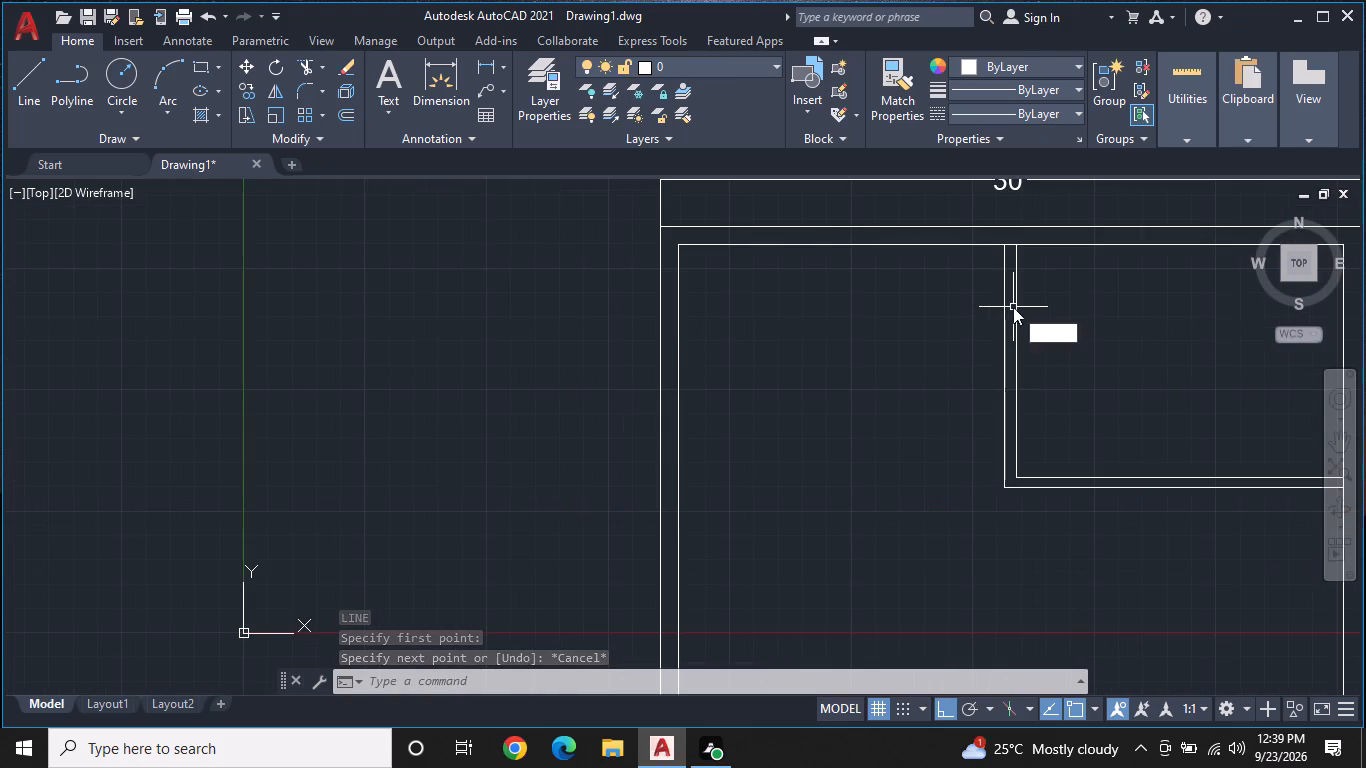
{"action": "key", "text": "space"}
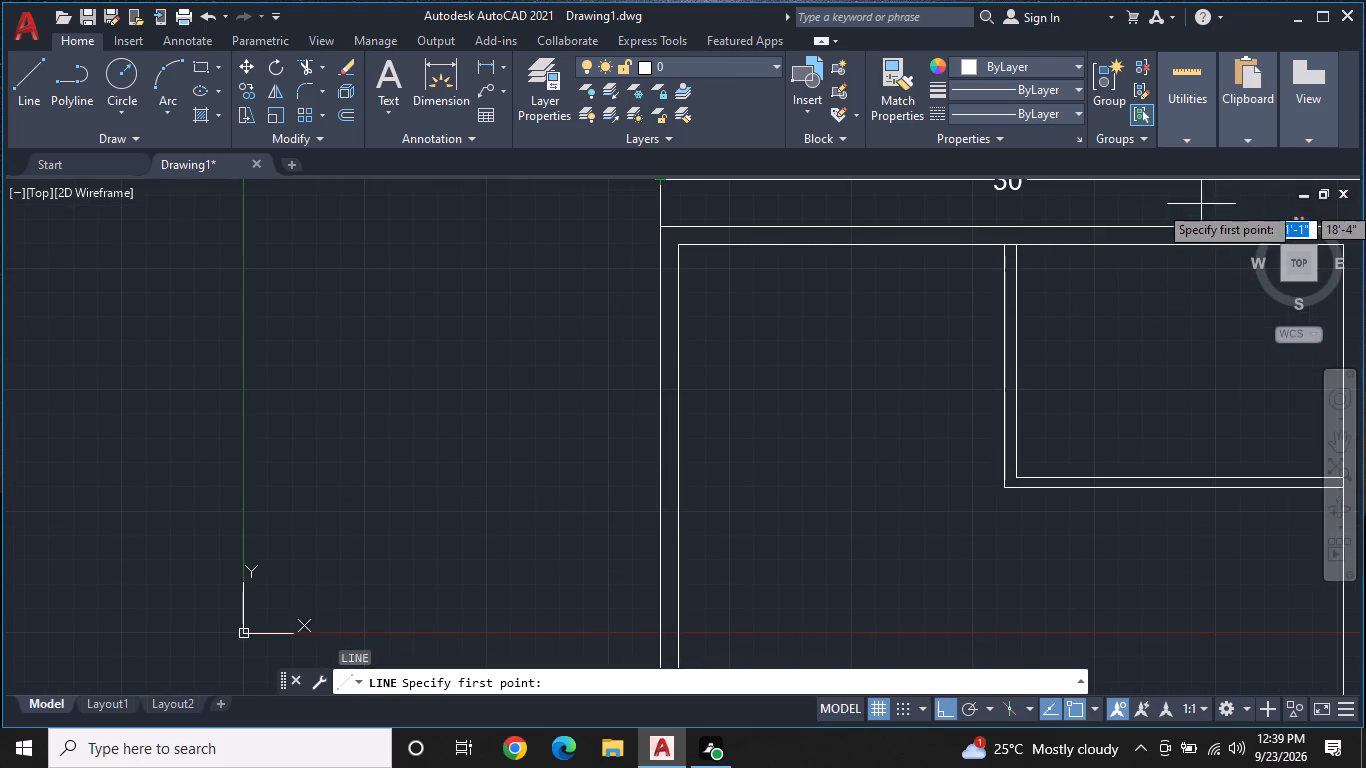
{"action": "double_click", "coordinate": [1005, 245]}
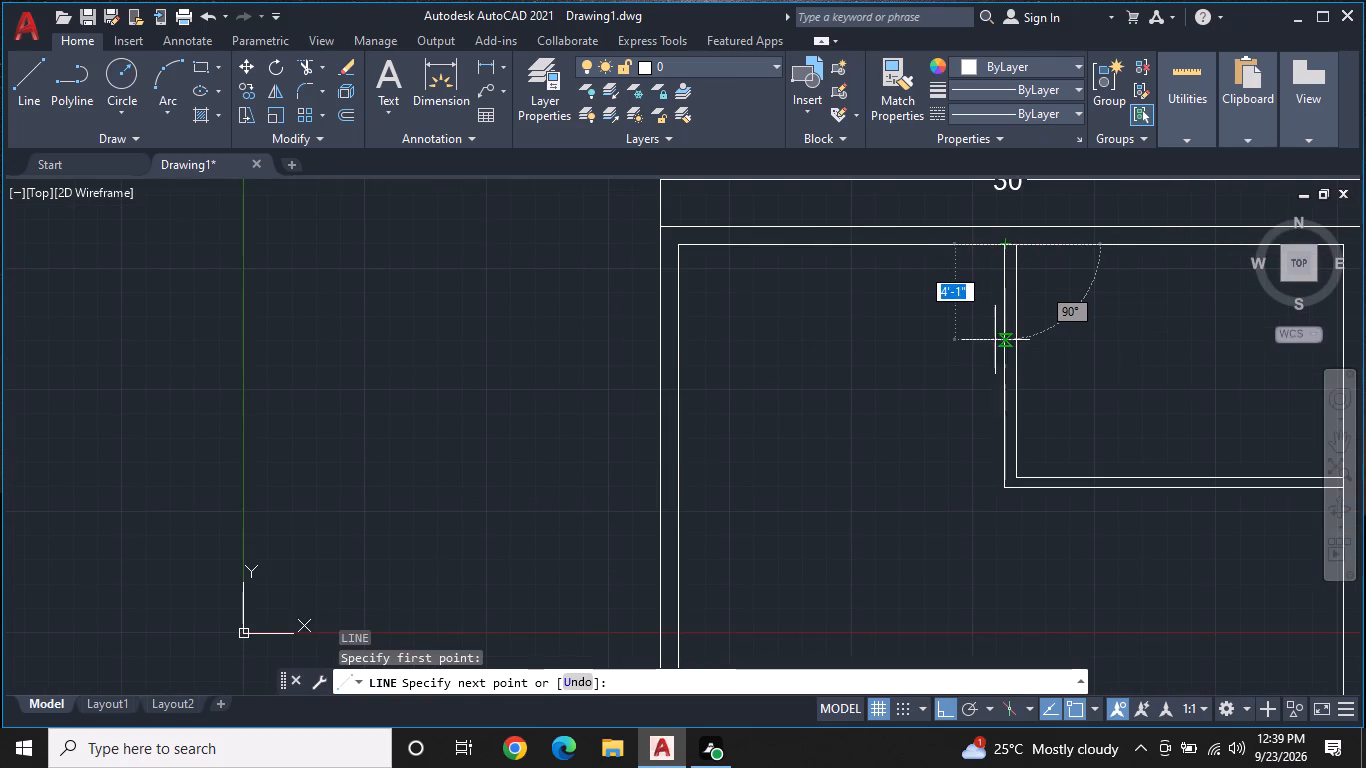
{"action": "type", "text": "10'"}
{"action": "key", "text": "Return"}
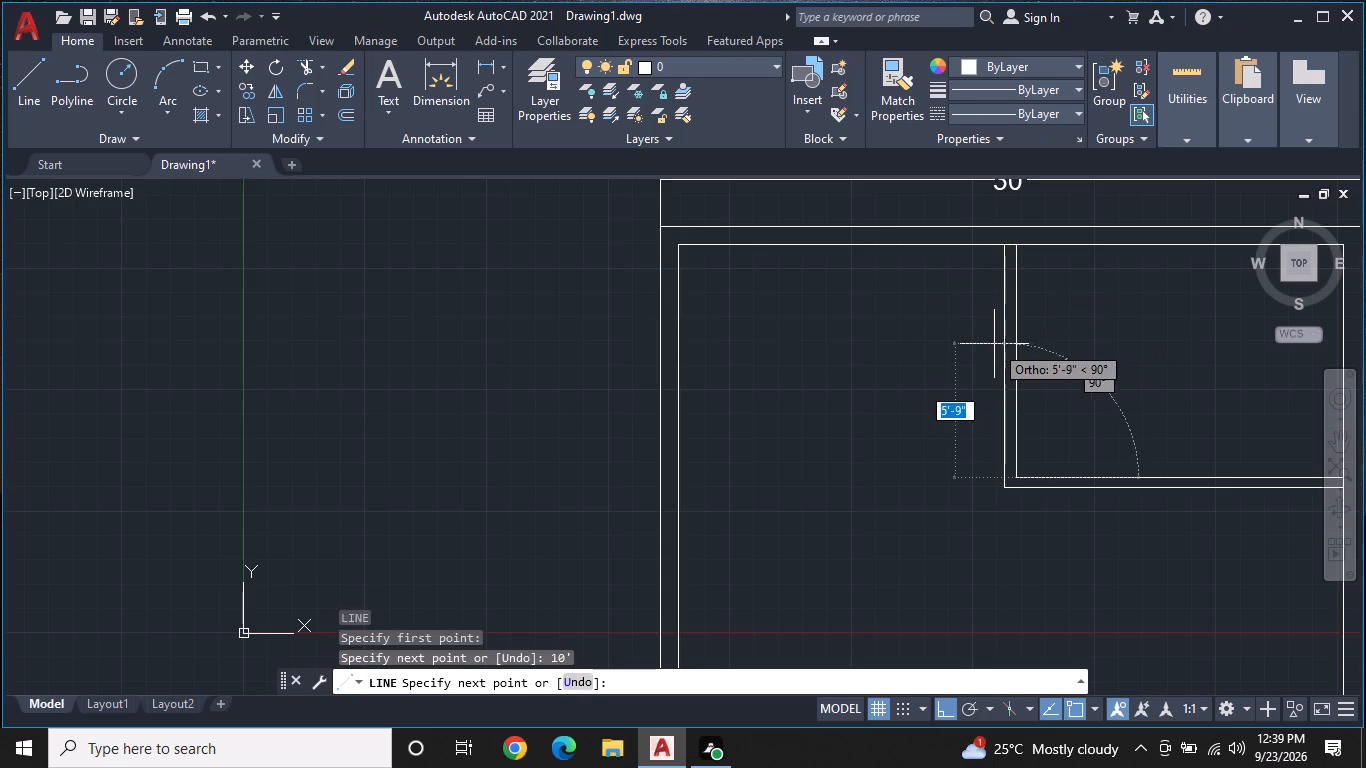
{"action": "key", "text": "1"}
{"action": "key", "text": "4"}
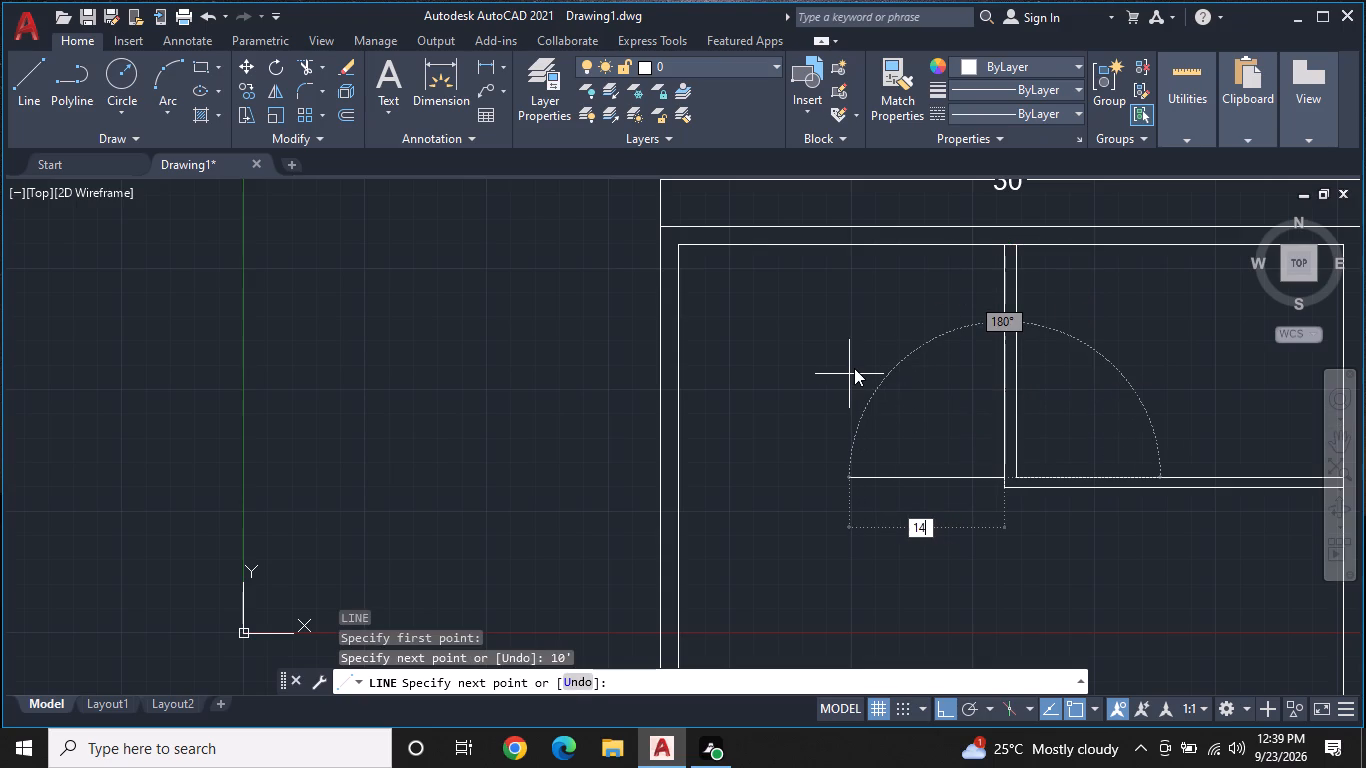
{"action": "key", "text": "apostrophe"}
{"action": "key", "text": "Return"}
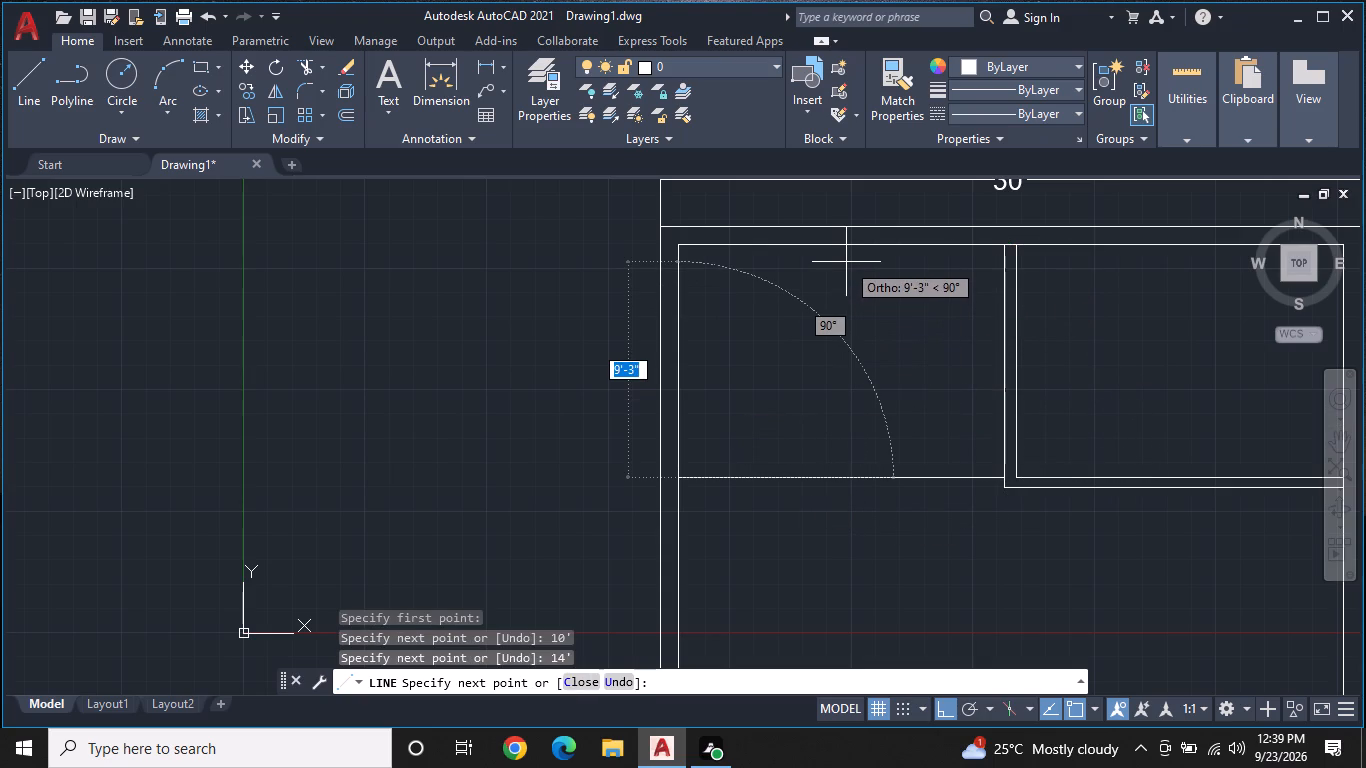
{"action": "type", "text": "10"}
{"action": "key", "text": "apostrophe"}
{"action": "key", "text": "Return"}
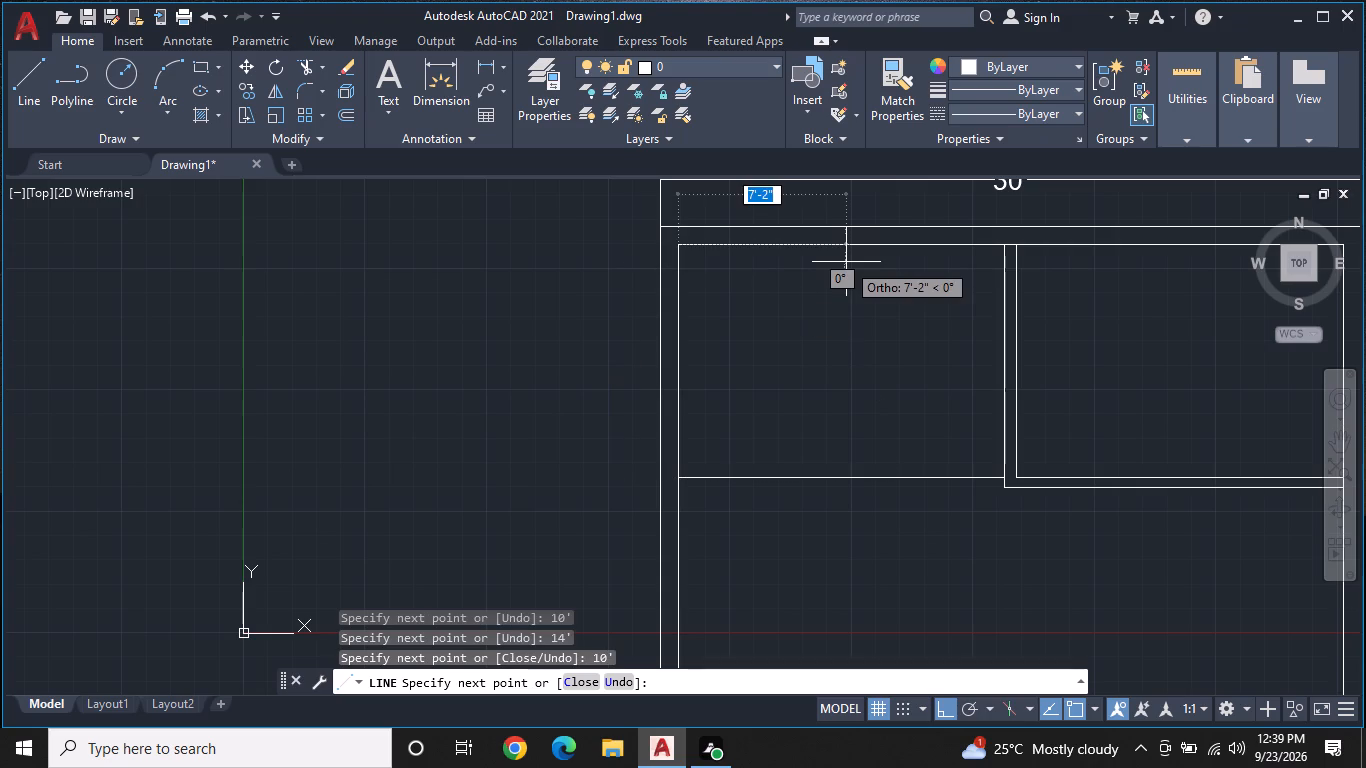
{"action": "key", "text": "Escape"}
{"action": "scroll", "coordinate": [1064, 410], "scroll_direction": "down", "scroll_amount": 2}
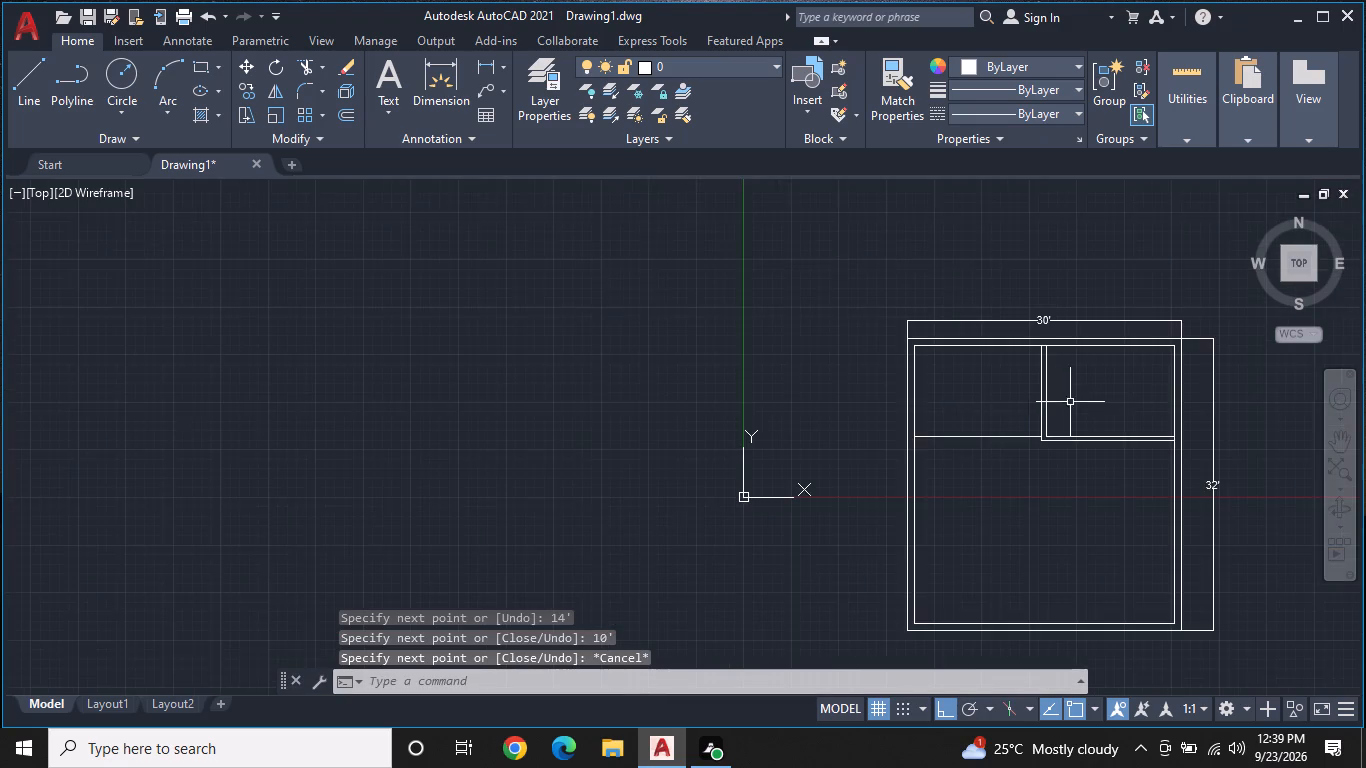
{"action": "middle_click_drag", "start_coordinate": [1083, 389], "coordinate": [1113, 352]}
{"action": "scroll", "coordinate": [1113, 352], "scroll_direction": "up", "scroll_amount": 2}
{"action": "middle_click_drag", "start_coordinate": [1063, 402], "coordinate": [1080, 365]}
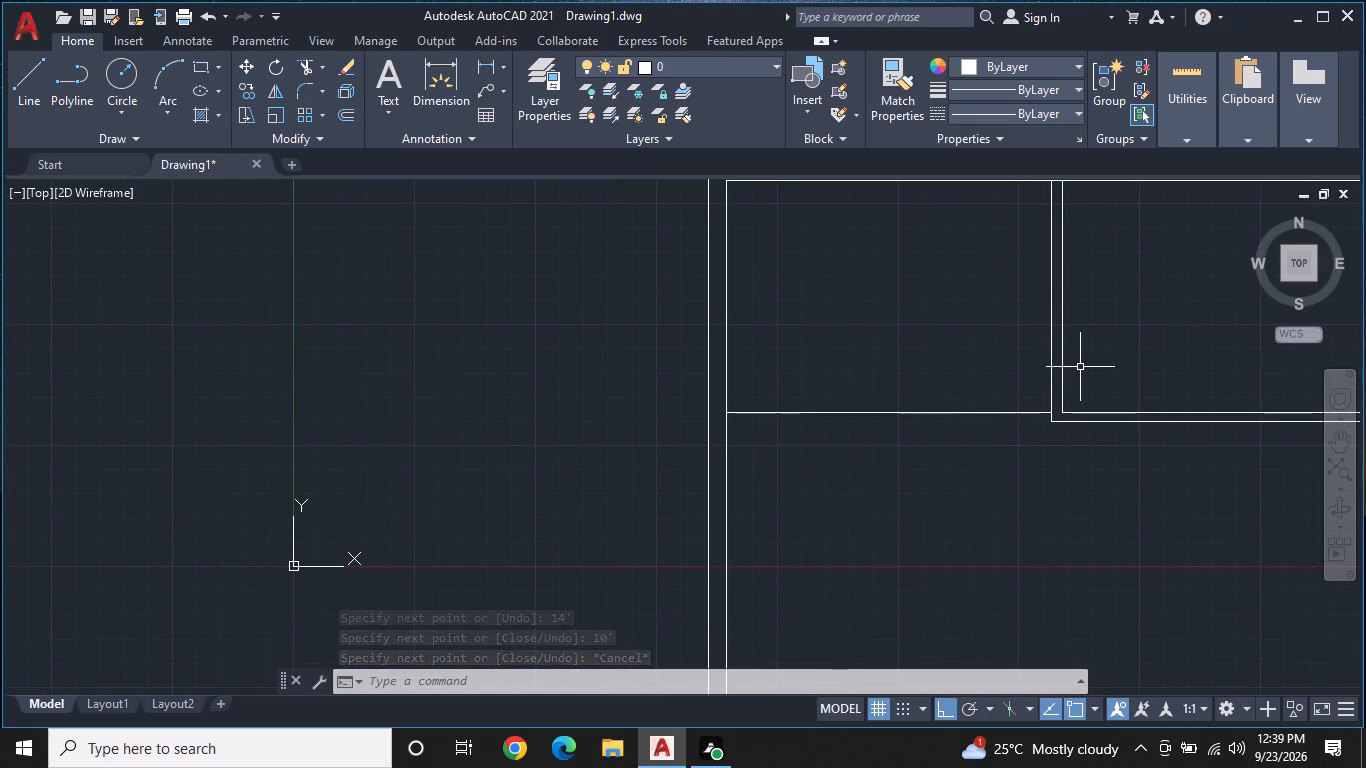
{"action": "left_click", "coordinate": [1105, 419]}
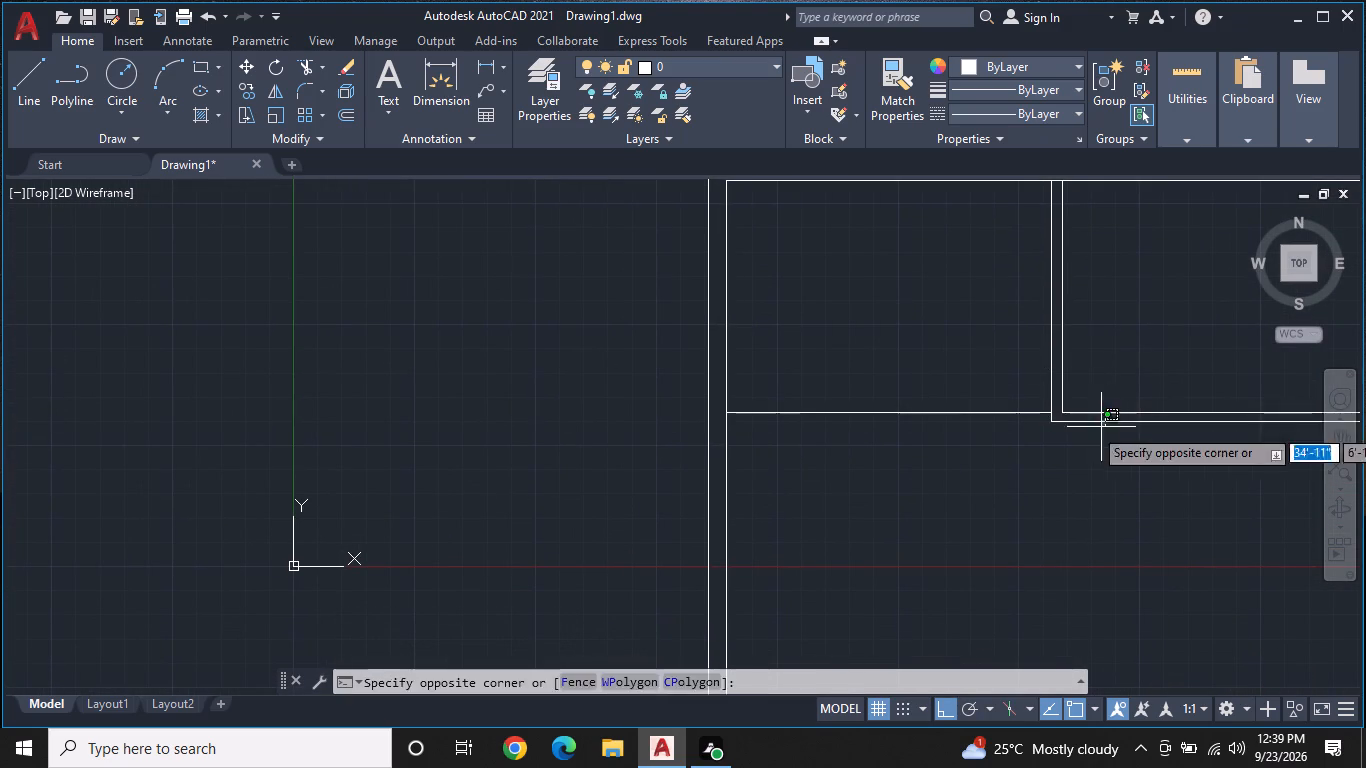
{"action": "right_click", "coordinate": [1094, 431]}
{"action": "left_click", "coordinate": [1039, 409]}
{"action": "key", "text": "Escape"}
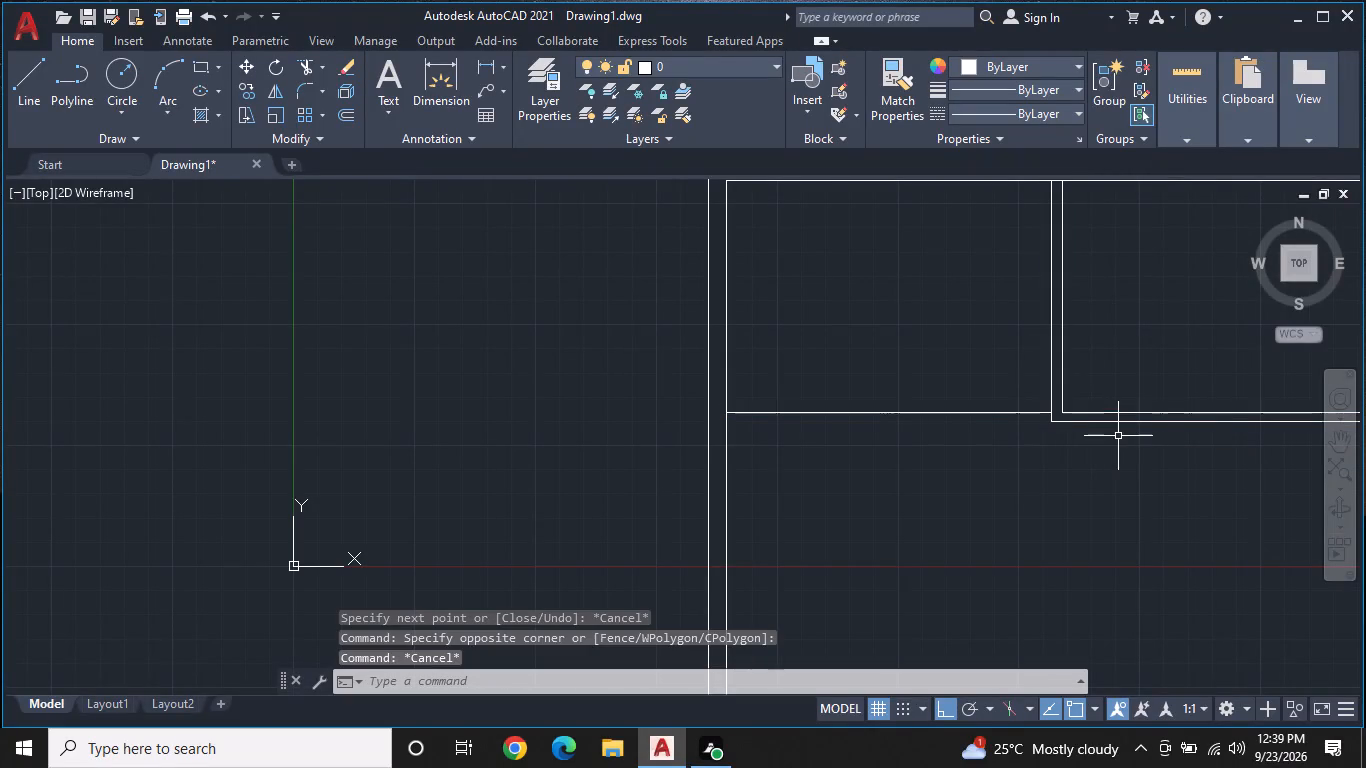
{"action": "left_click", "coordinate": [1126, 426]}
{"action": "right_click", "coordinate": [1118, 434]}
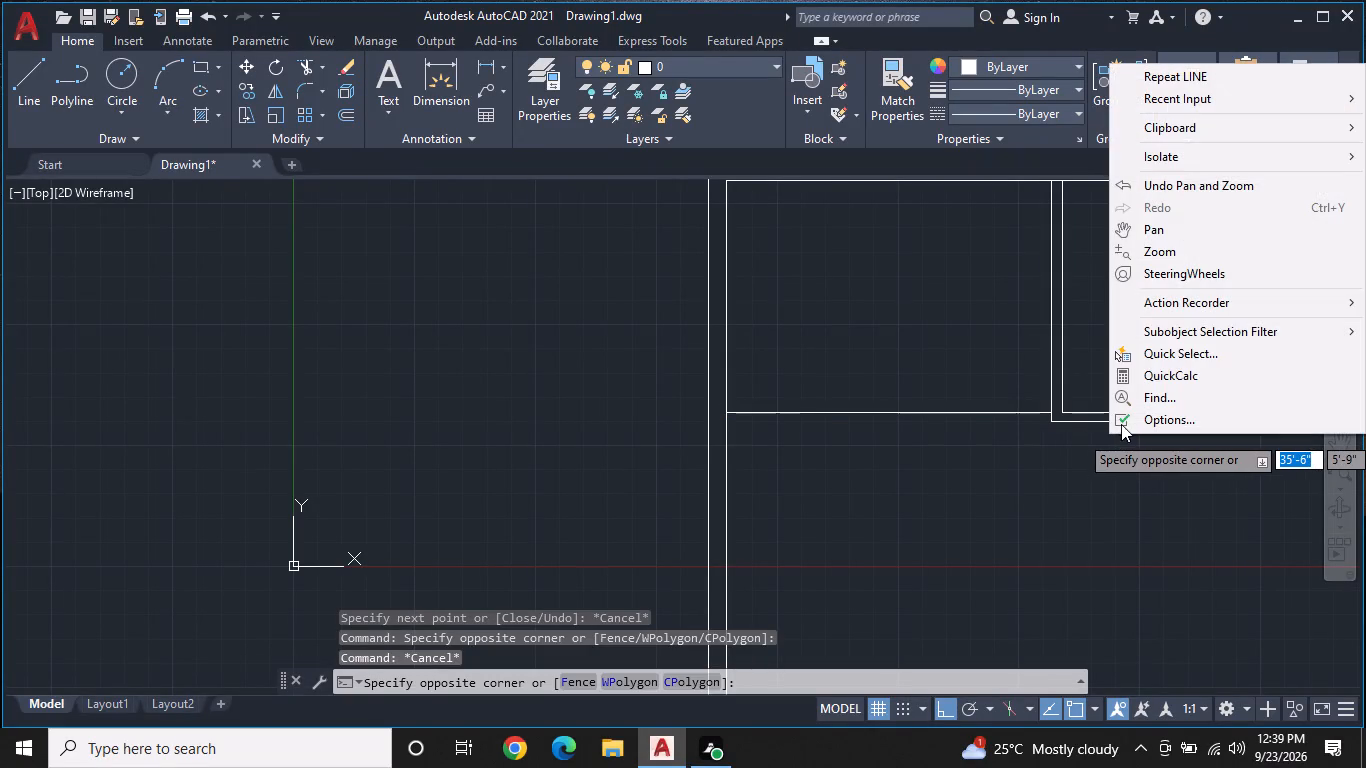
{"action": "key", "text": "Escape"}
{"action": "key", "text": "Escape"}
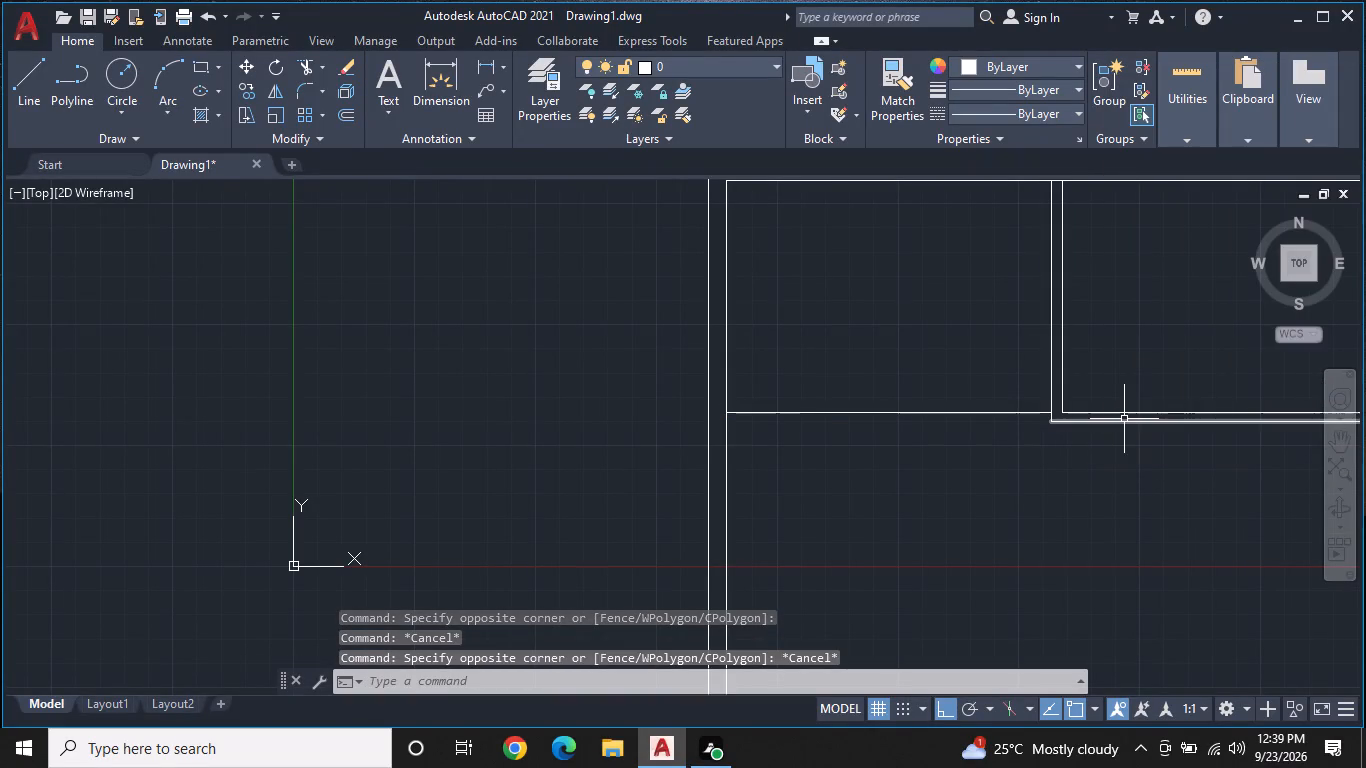
Erase the outer horizontal partition line below the right-hand room.
{"action": "left_click", "coordinate": [1124, 419]}
{"action": "right_click", "coordinate": [1112, 436]}
{"action": "key", "text": "Escape"}
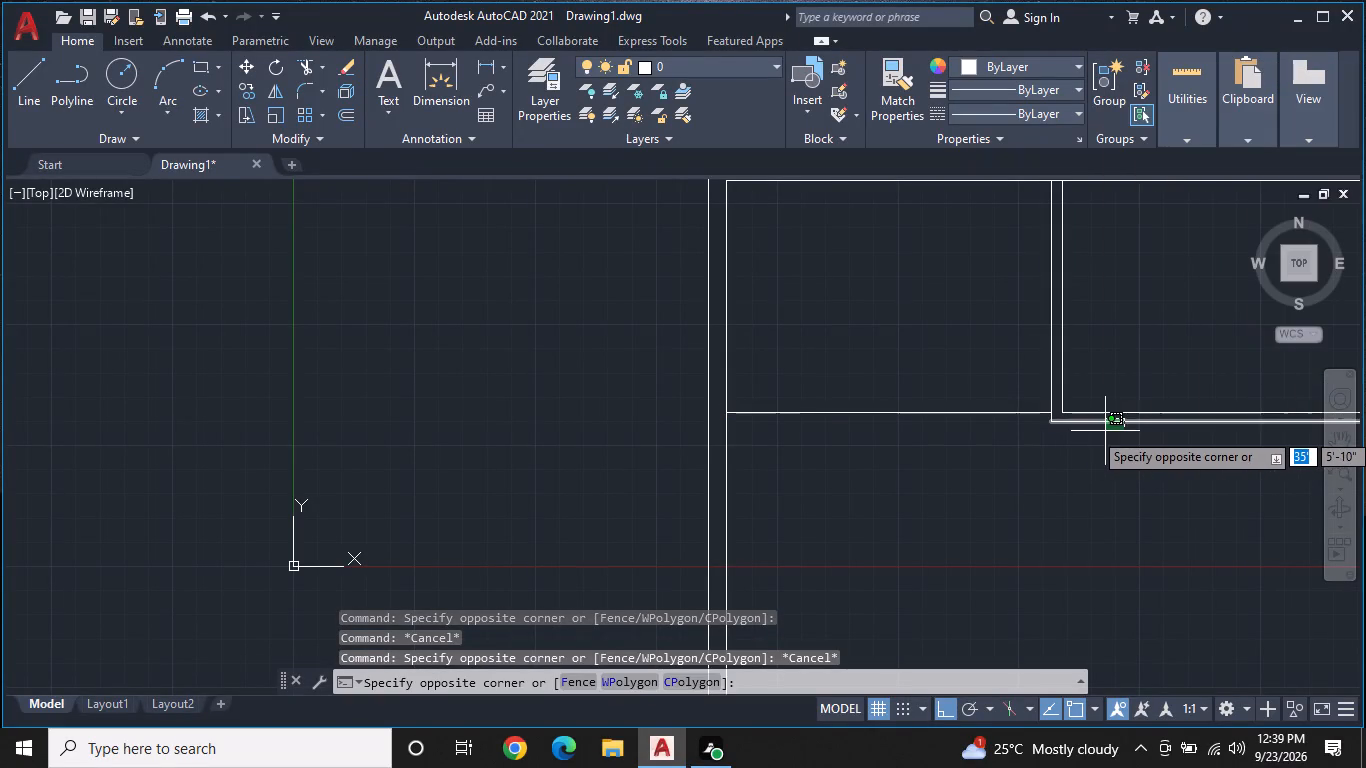
{"action": "left_click", "coordinate": [1110, 420]}
{"action": "left_click", "coordinate": [1103, 424]}
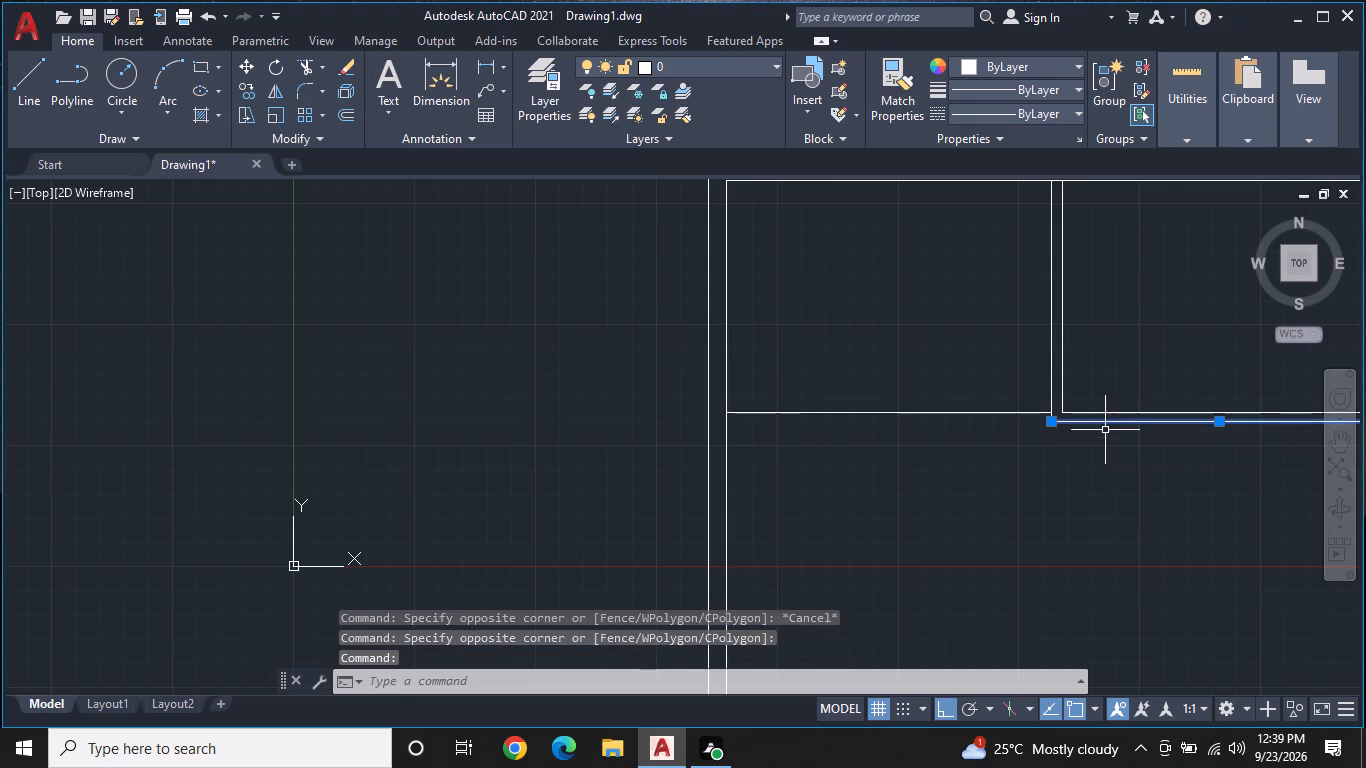
{"action": "right_click", "coordinate": [1100, 443]}
{"action": "left_click", "coordinate": [1148, 363]}
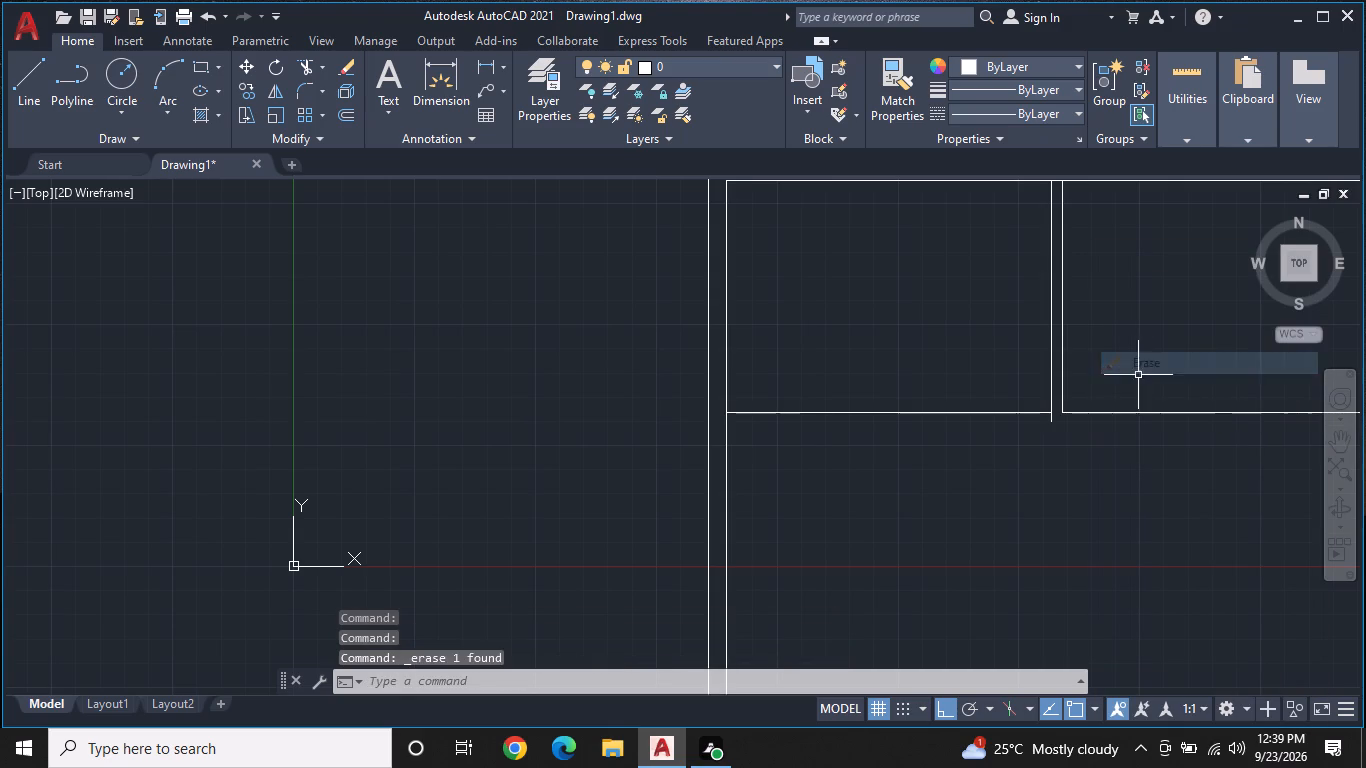
Offset the right-hand room's bottom line 6" downward, outside the room.
{"action": "middle_click_drag", "start_coordinate": [1120, 404], "coordinate": [1067, 376]}
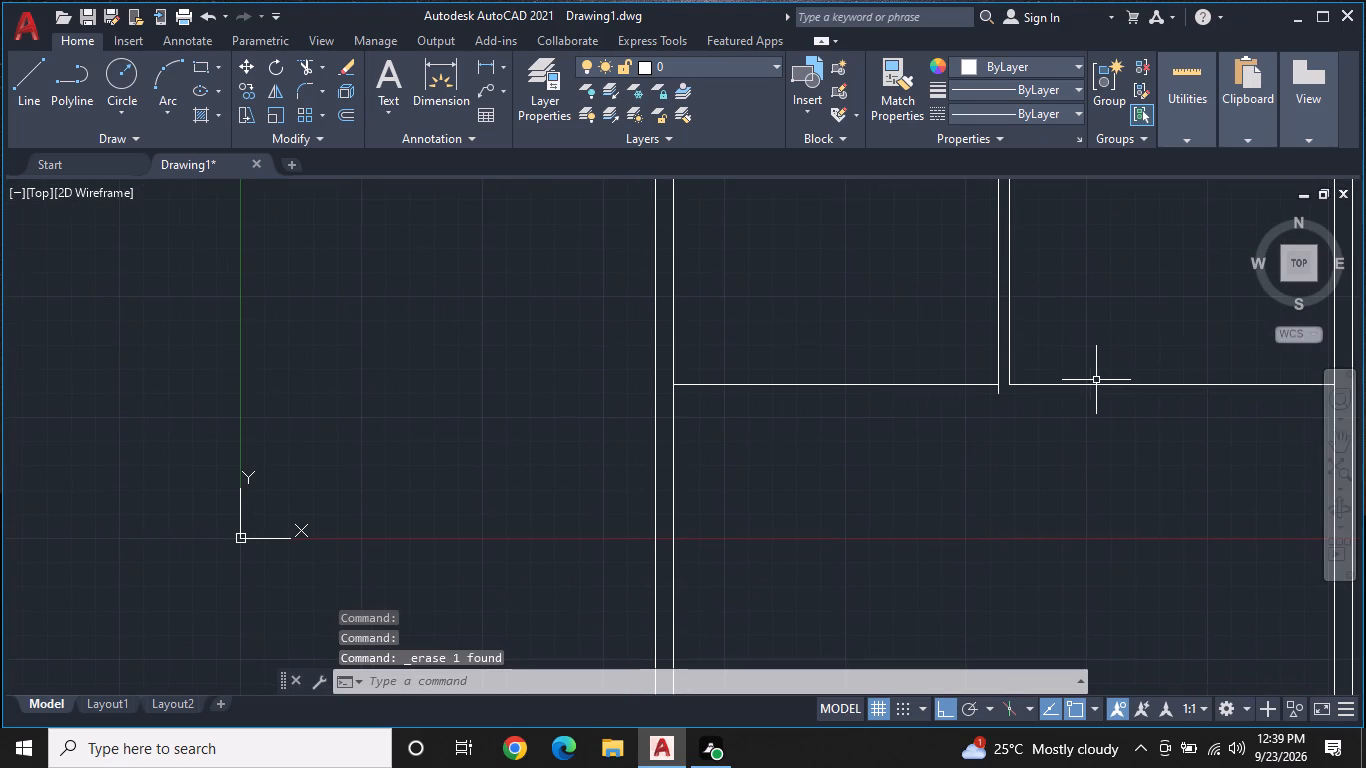
{"action": "key", "text": "o"}
{"action": "key", "text": "f"}
{"action": "key", "text": "space"}
{"action": "key", "text": "Return"}
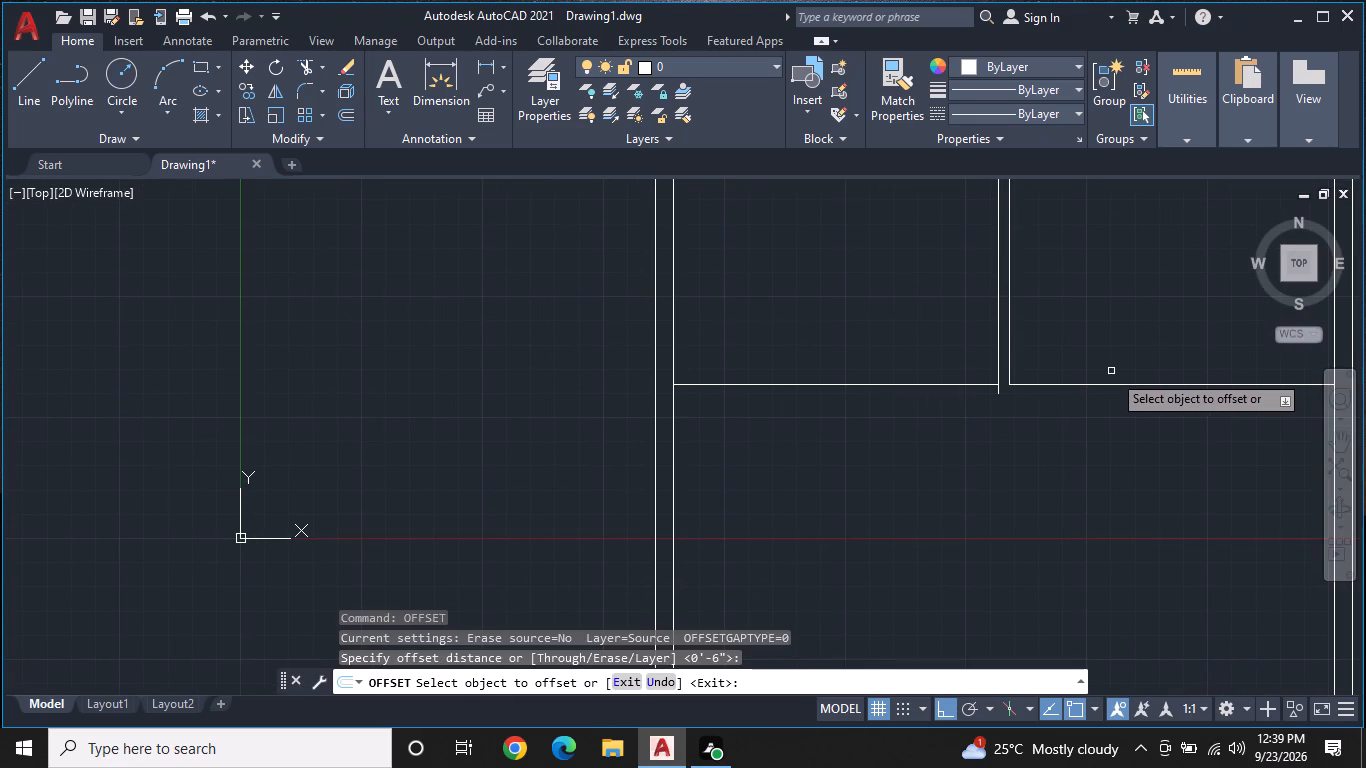
{"action": "left_click", "coordinate": [1119, 385]}
{"action": "left_click", "coordinate": [1113, 416]}
{"action": "key", "text": "Escape"}
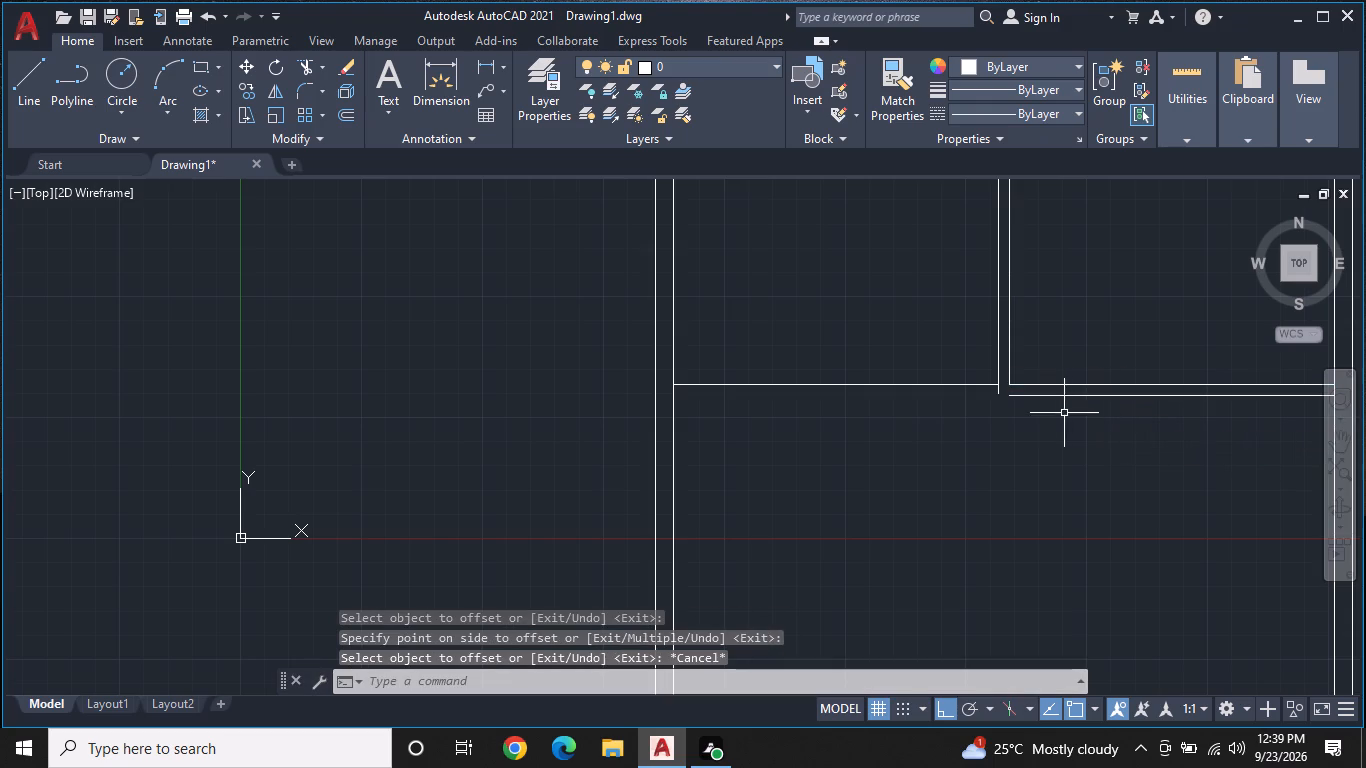
Fillet the new lower partition line and the vertical partition's left line into a sharp corner.
{"action": "key", "text": "f"}
{"action": "type", "text": "IL"}
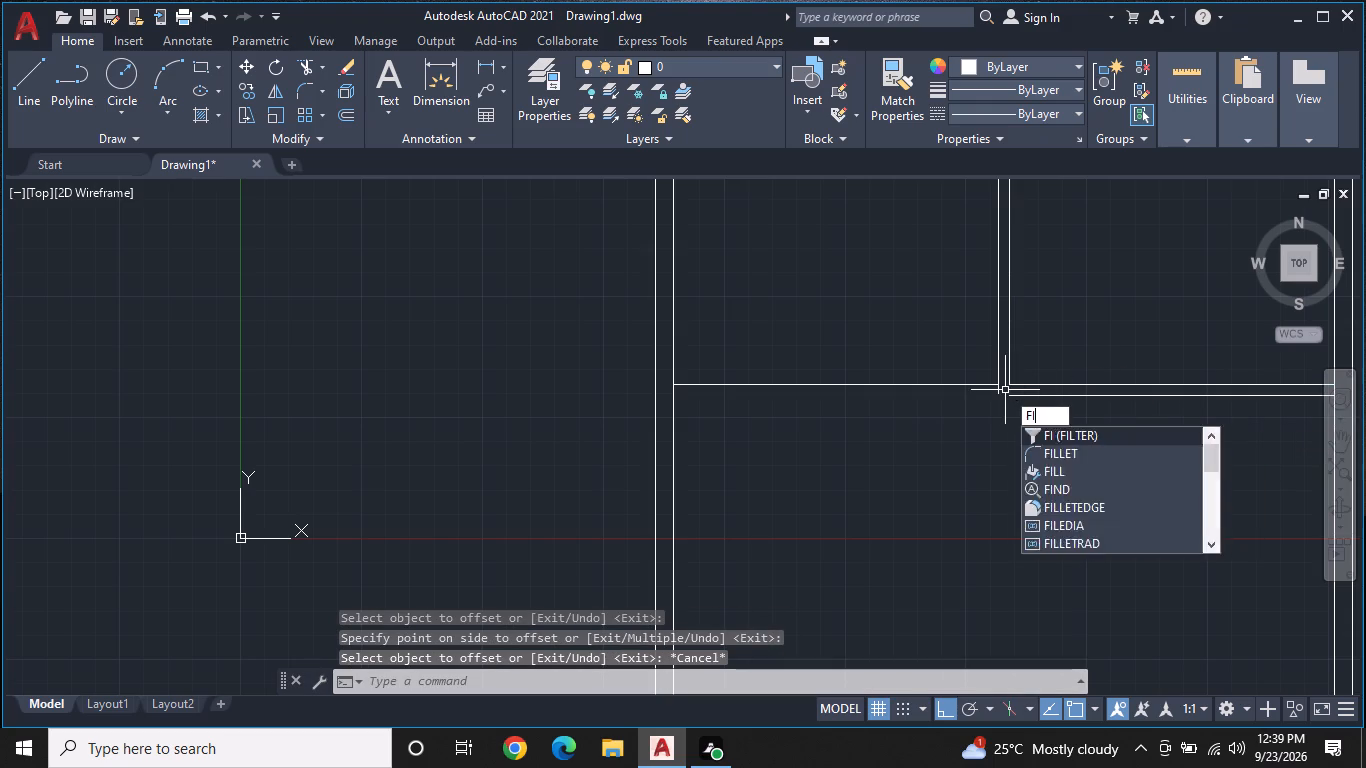
{"action": "key", "text": "space"}
{"action": "left_click", "coordinate": [1022, 397]}
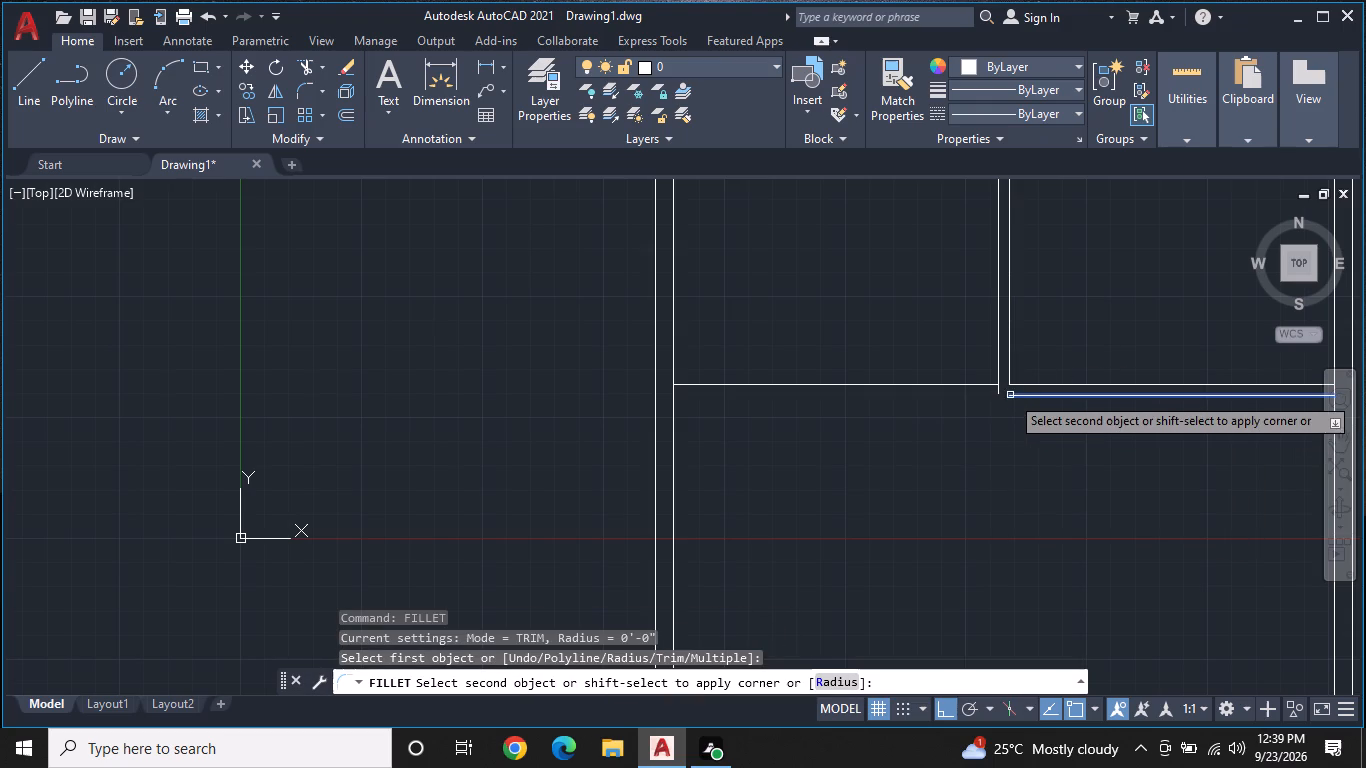
{"action": "left_click", "coordinate": [1000, 389]}
{"action": "key", "text": "Escape"}
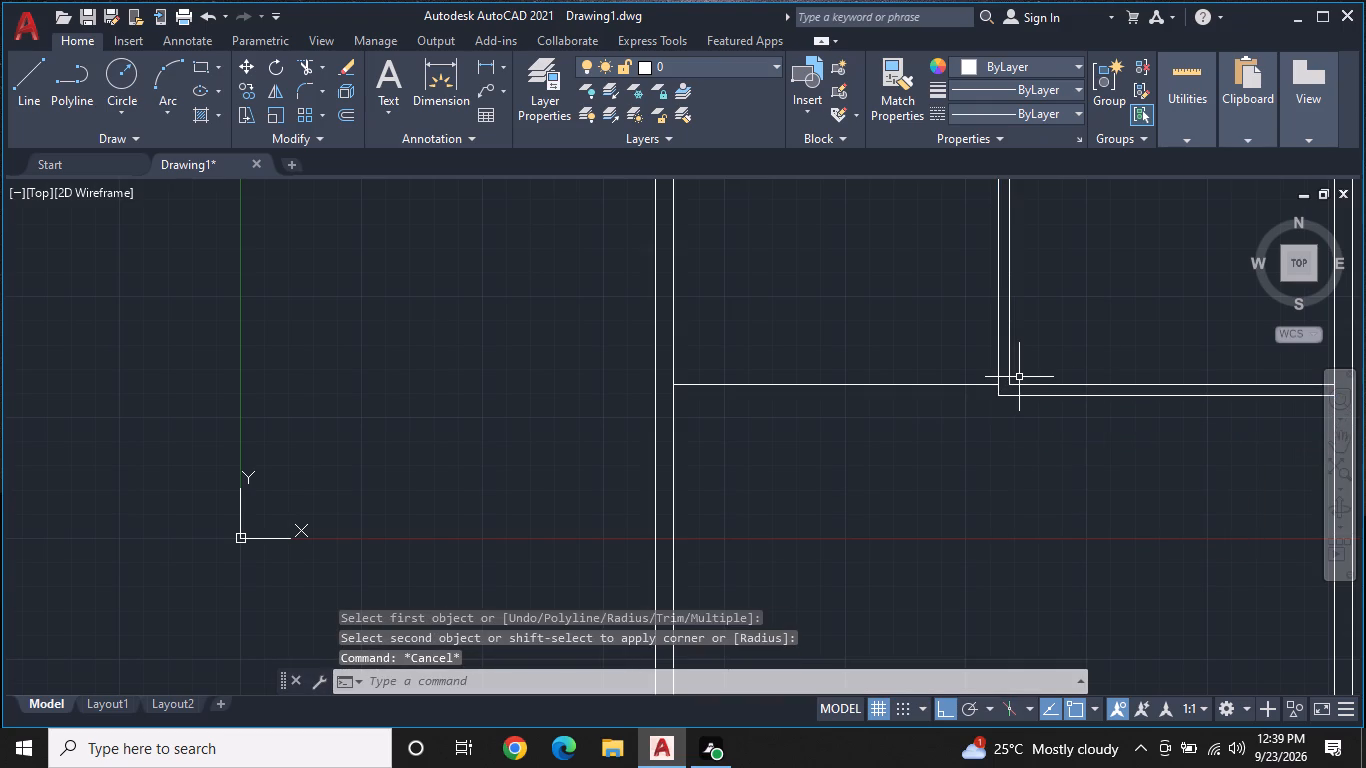
Offset the left-hand room's bottom line 6" downward, outside the room.
{"action": "type", "text": "OF"}
{"action": "key", "text": "space"}
{"action": "key", "text": "Return"}
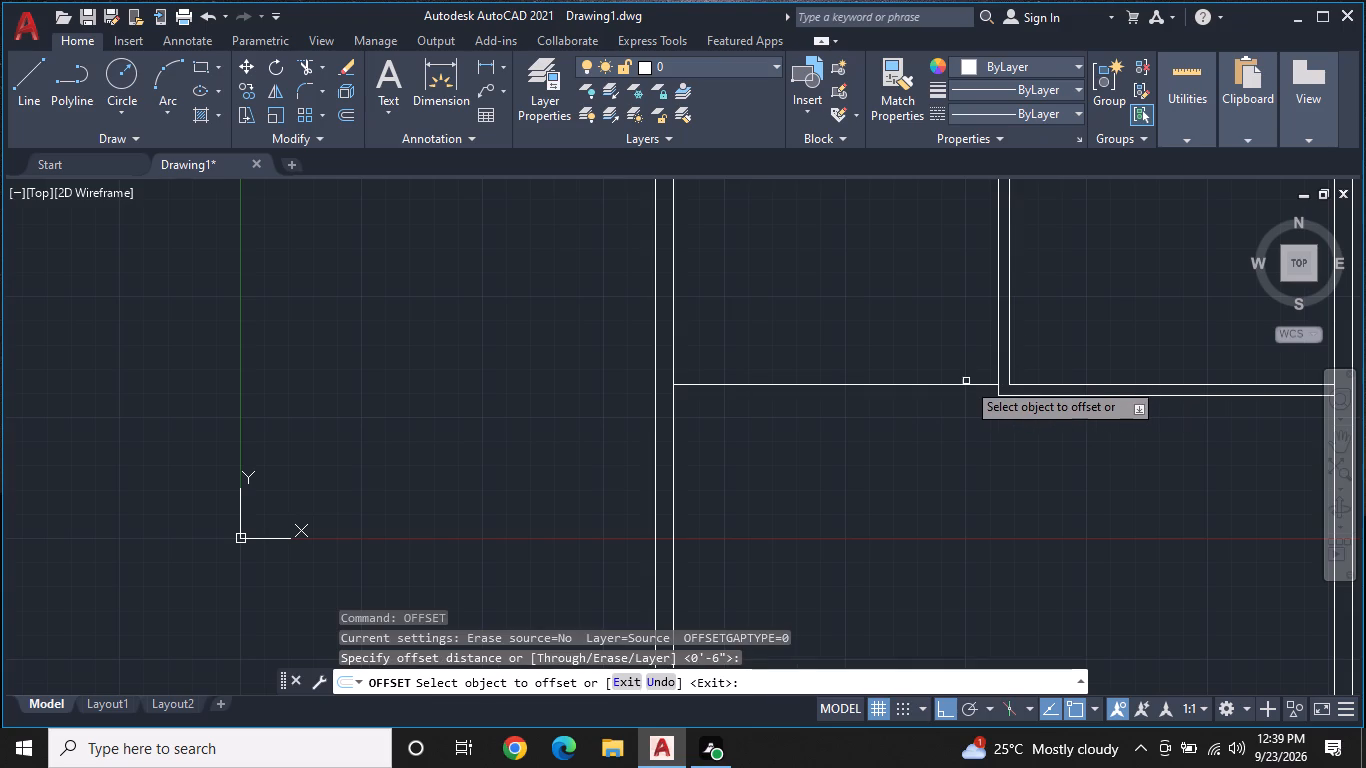
{"action": "left_click", "coordinate": [970, 387]}
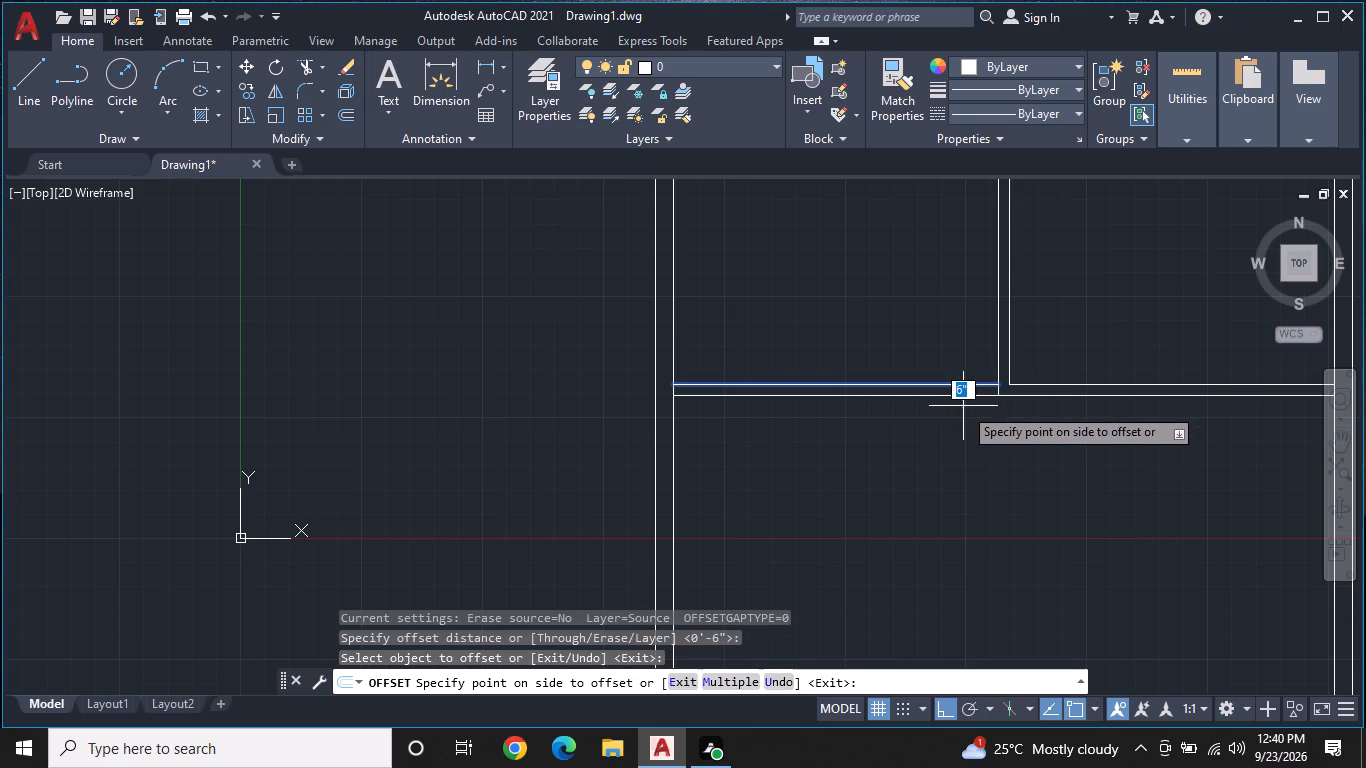
{"action": "left_click", "coordinate": [963, 406]}
{"action": "key", "text": "Escape"}
Trim the short piece of the vertical partition's left line that crosses the thickness of the horizontal partition.
{"action": "key", "text": "t"}
{"action": "key", "text": "r"}
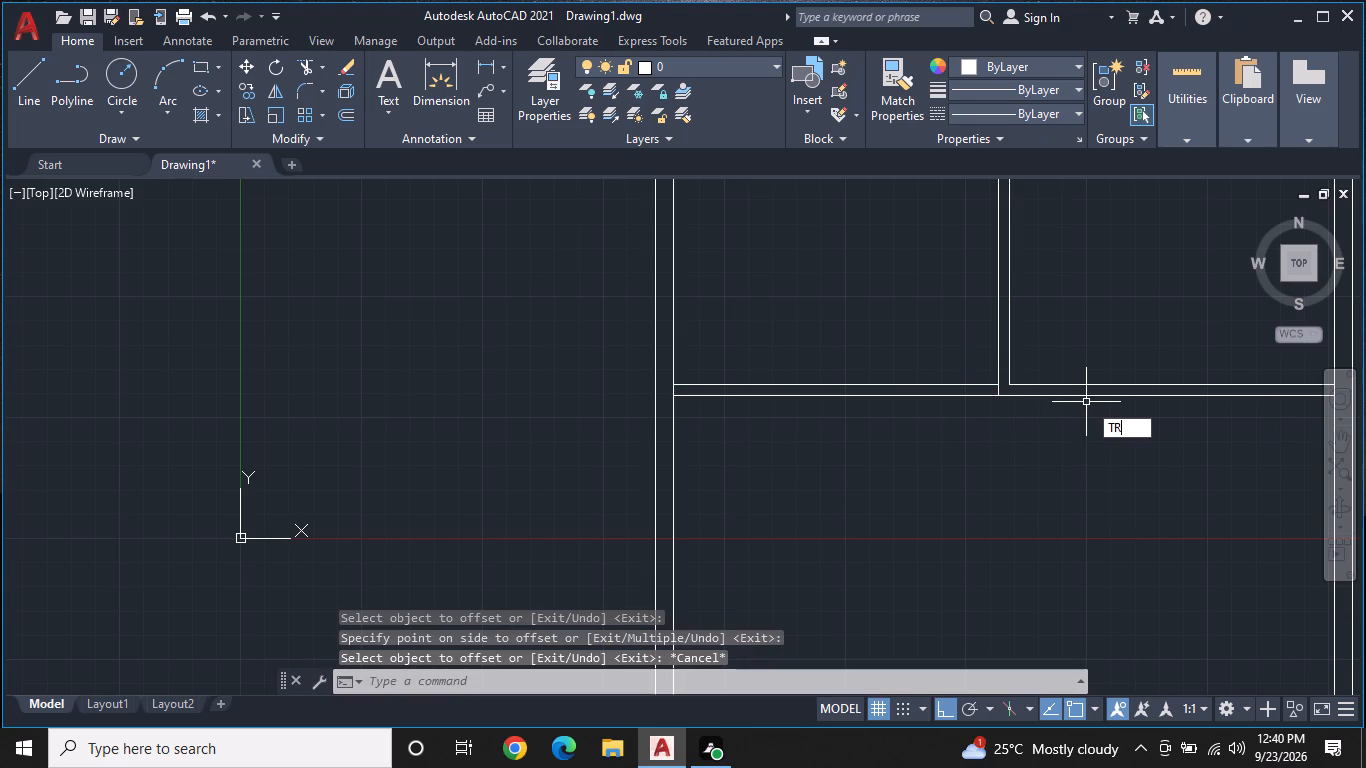
{"action": "key", "text": "space"}
{"action": "scroll", "coordinate": [1000, 396], "scroll_direction": "up", "scroll_amount": 3}
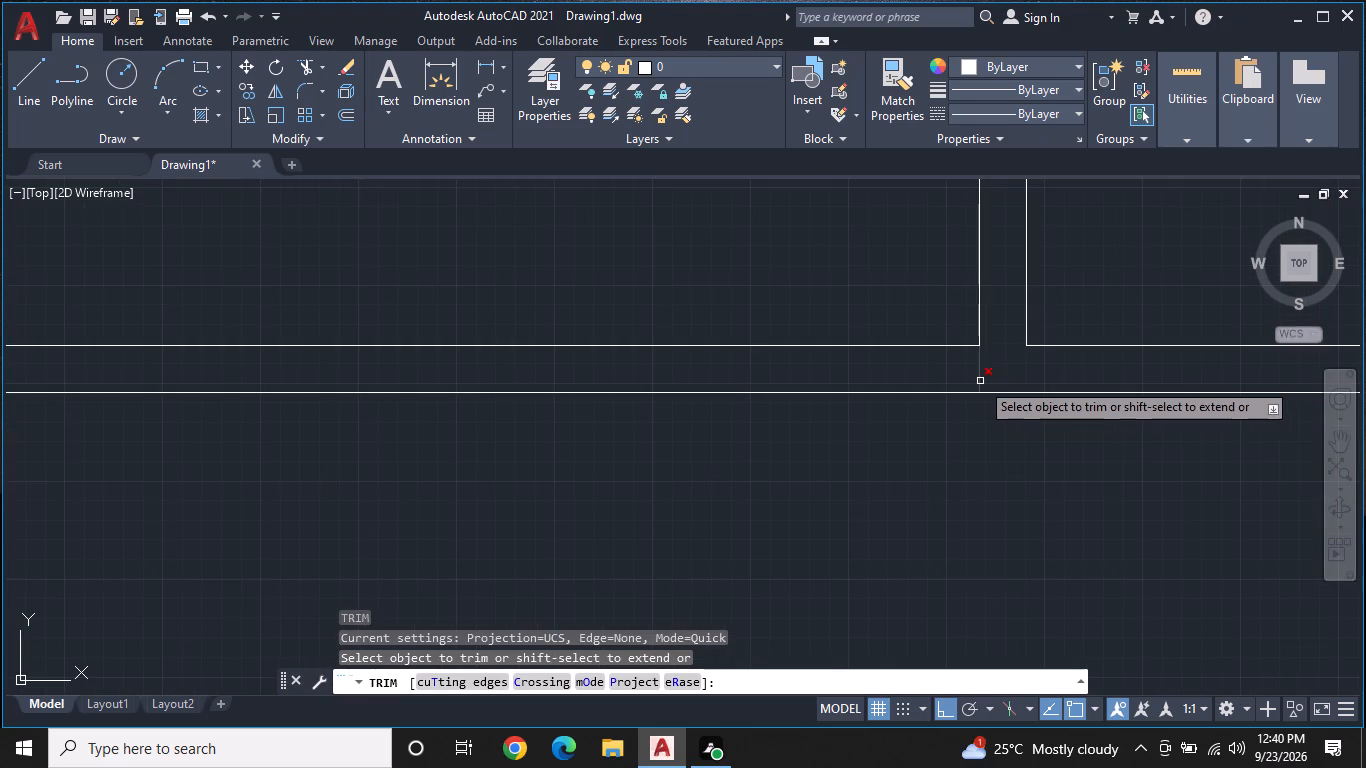
{"action": "left_click", "coordinate": [980, 381]}
{"action": "scroll", "coordinate": [1029, 381], "scroll_direction": "down", "scroll_amount": 3}
{"action": "middle_click_drag", "start_coordinate": [1047, 396], "coordinate": [1092, 351]}
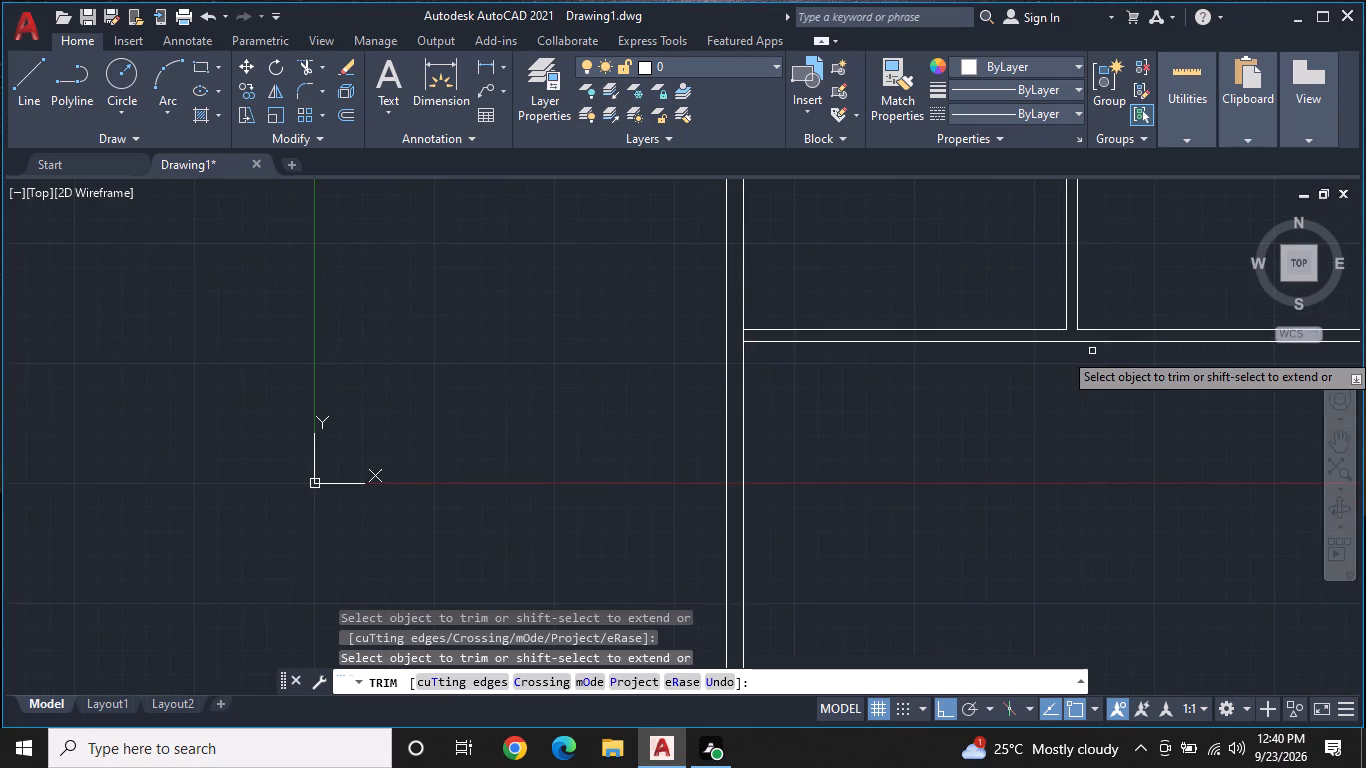
{"action": "scroll", "coordinate": [1092, 352], "scroll_direction": "down", "scroll_amount": 1}
{"action": "middle_click_drag", "start_coordinate": [1113, 335], "coordinate": [1048, 361]}
{"action": "scroll", "coordinate": [1051, 366], "scroll_direction": "down", "scroll_amount": 1}
{"action": "middle_click_drag", "start_coordinate": [1066, 383], "coordinate": [1050, 371]}
{"action": "middle_click_drag", "start_coordinate": [1063, 379], "coordinate": [1056, 356]}
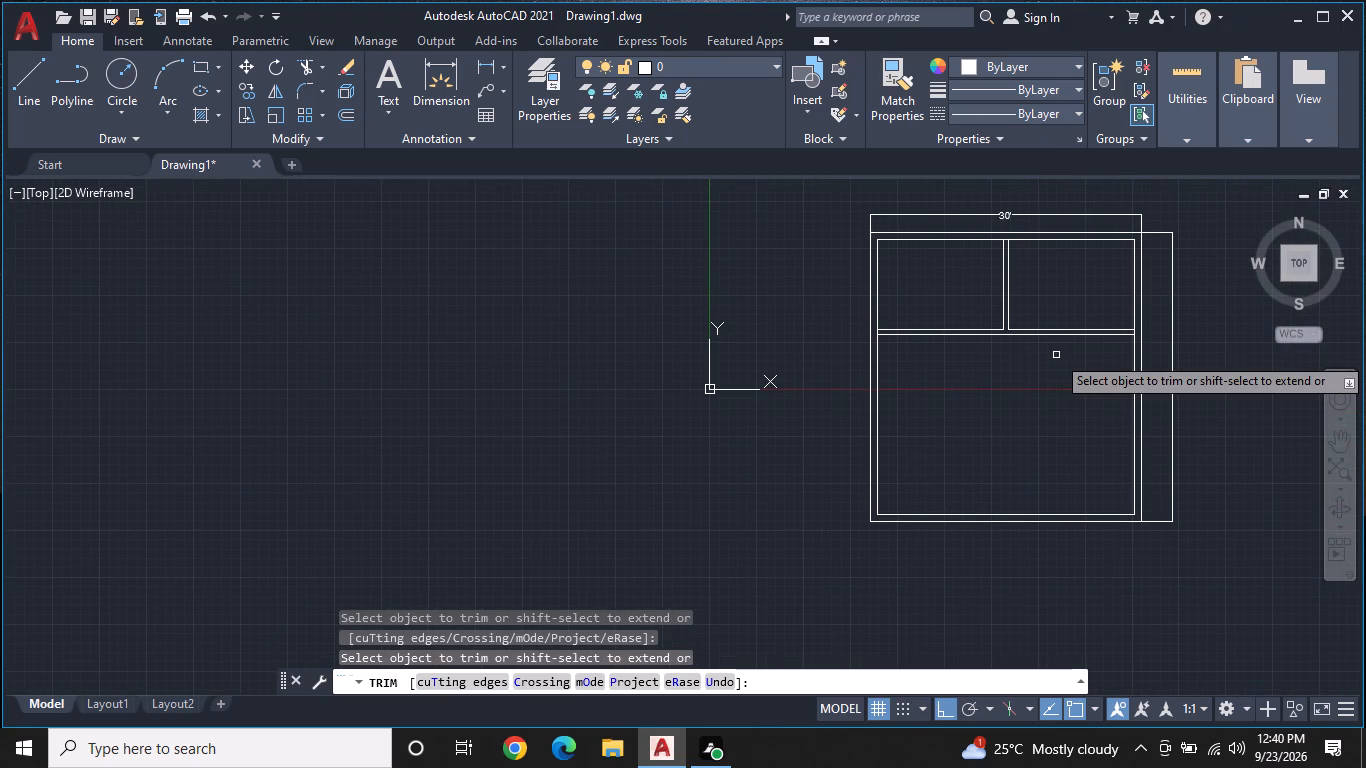
{"action": "key", "text": "Escape"}
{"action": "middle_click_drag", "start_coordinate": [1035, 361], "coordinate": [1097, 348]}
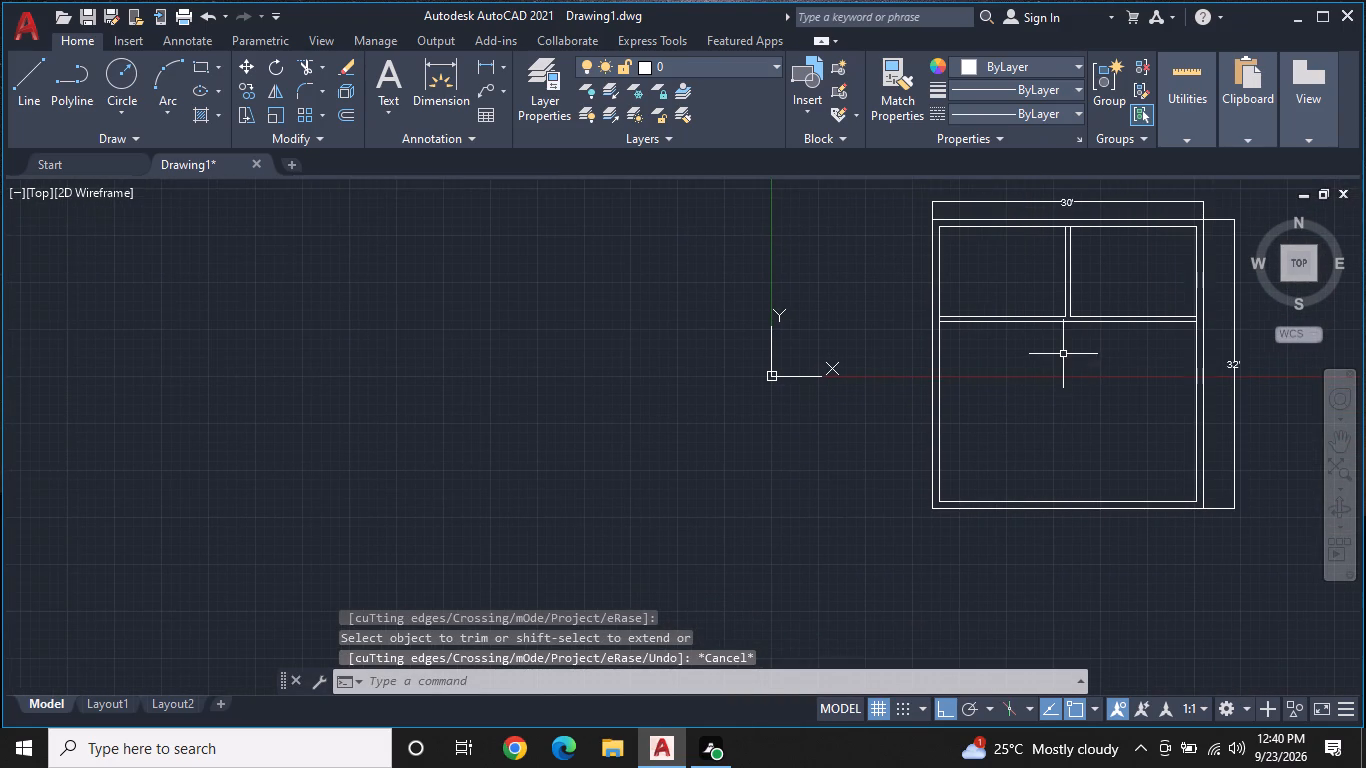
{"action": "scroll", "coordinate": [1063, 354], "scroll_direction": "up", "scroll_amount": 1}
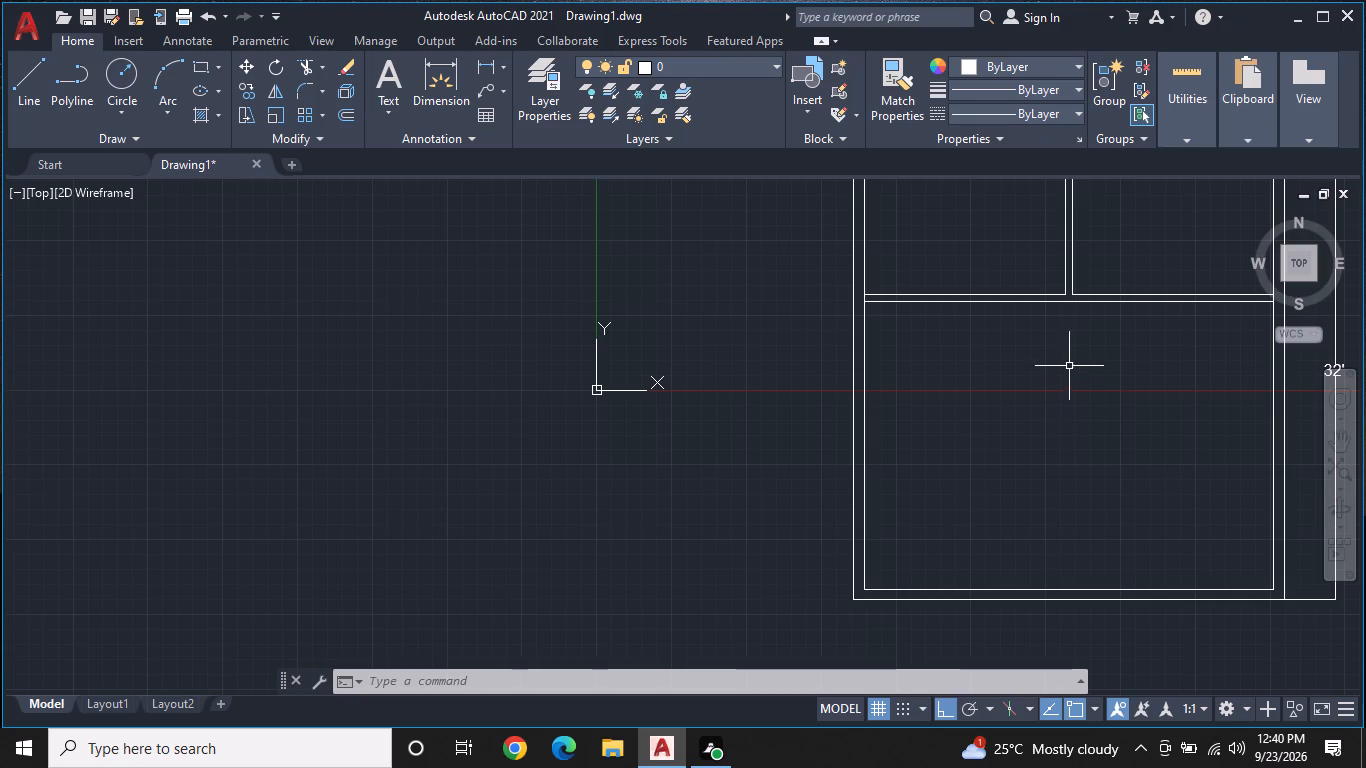
Draw a room outline from the lower-right inner corner: 9'1" up, 14' left, and down to the bottom wall's inner line.
{"action": "middle_click_drag", "start_coordinate": [1156, 360], "coordinate": [1017, 345]}
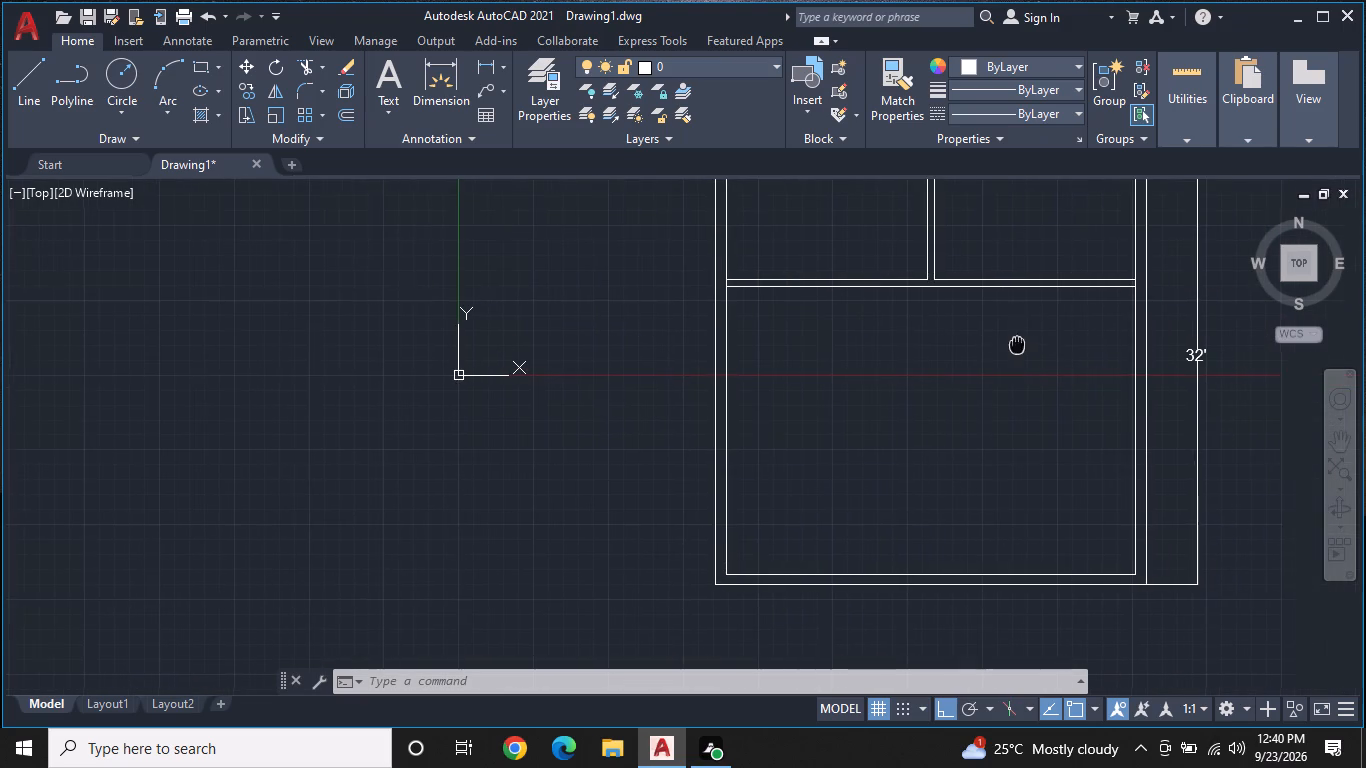
{"action": "middle_click_drag", "start_coordinate": [1082, 334], "coordinate": [1048, 366]}
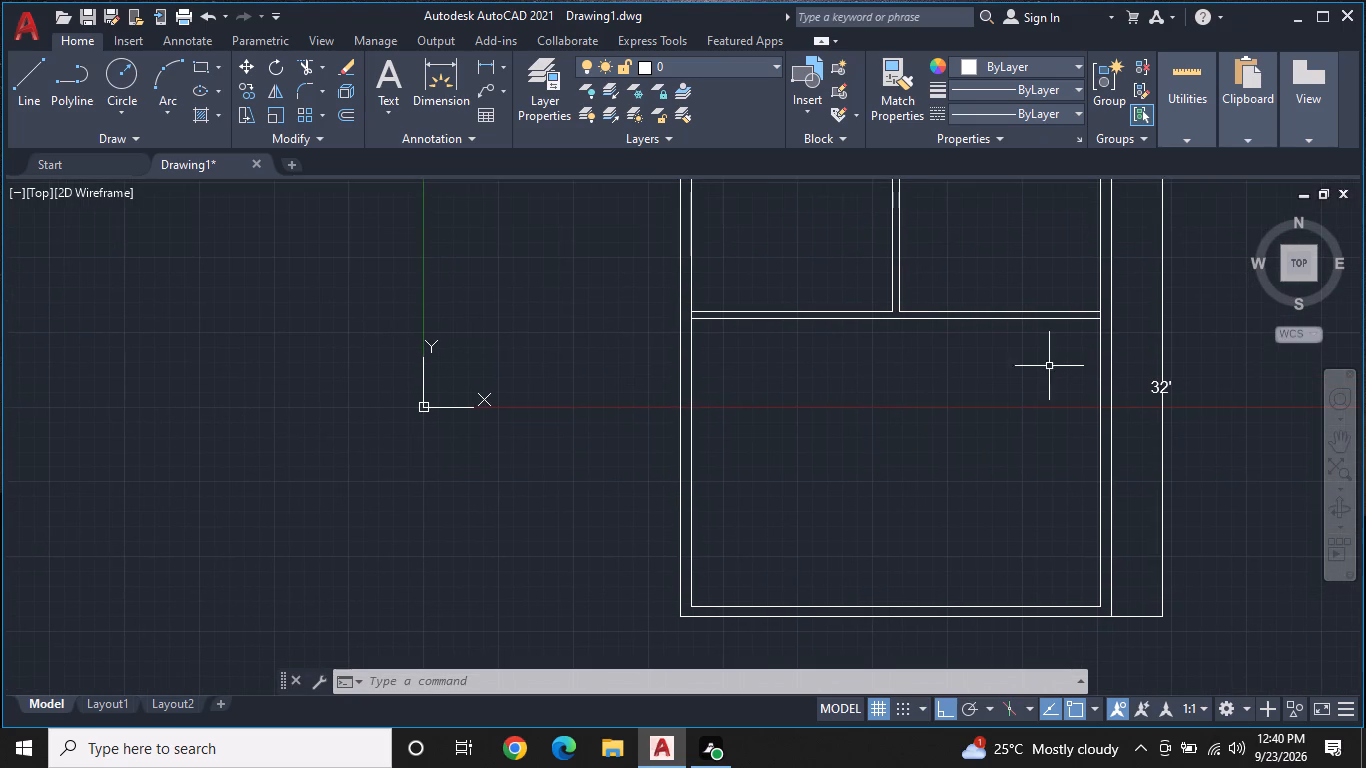
{"action": "scroll", "coordinate": [1061, 369], "scroll_direction": "up", "scroll_amount": 1}
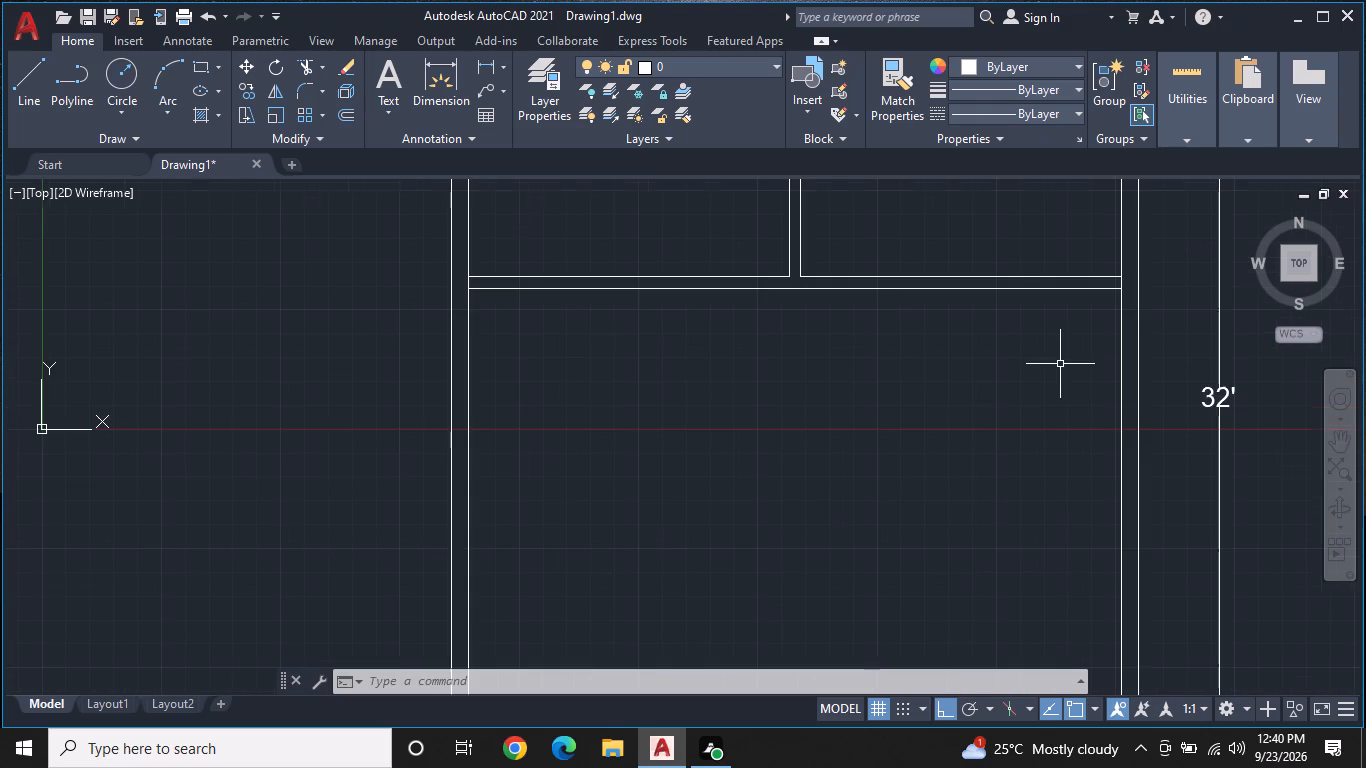
{"action": "middle_click_drag", "start_coordinate": [1105, 427], "coordinate": [1115, 281]}
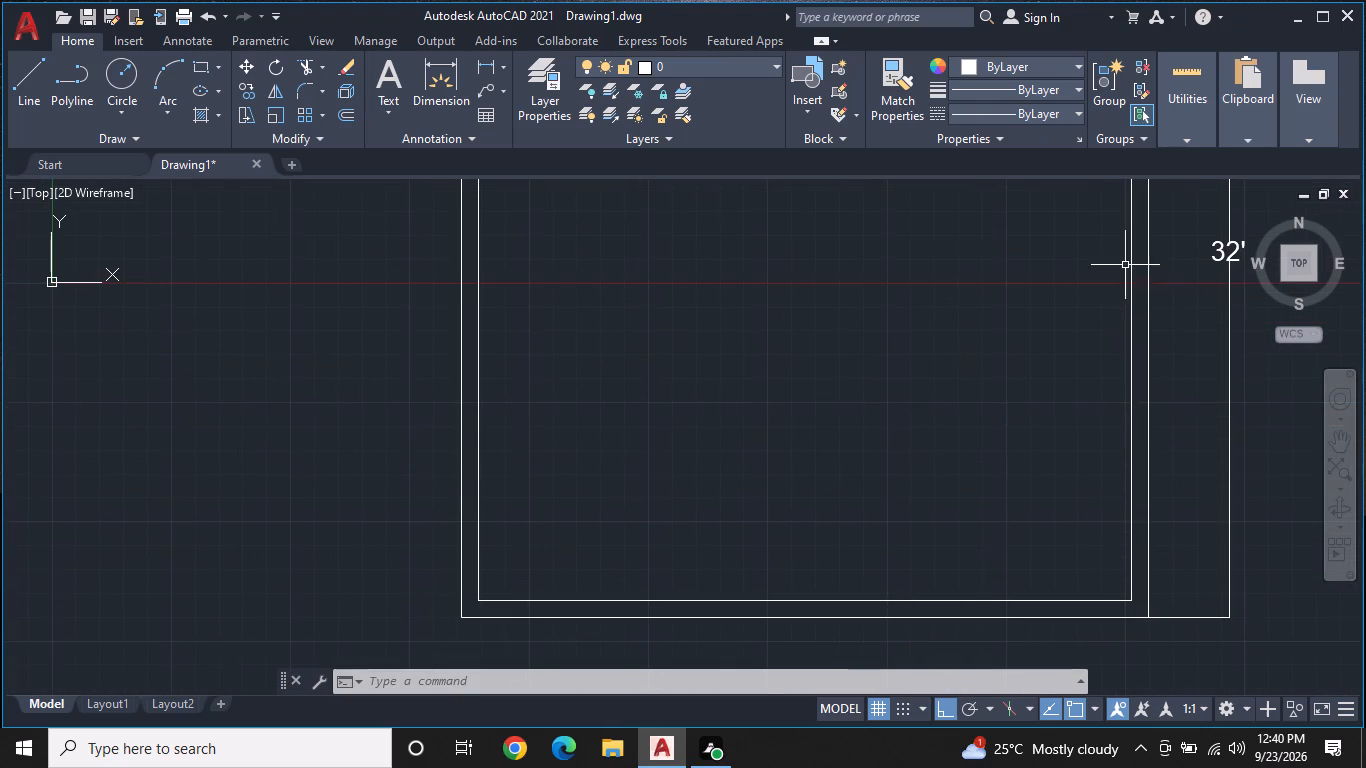
{"action": "key", "text": "l"}
{"action": "key", "text": "space"}
{"action": "left_click", "coordinate": [1128, 600]}
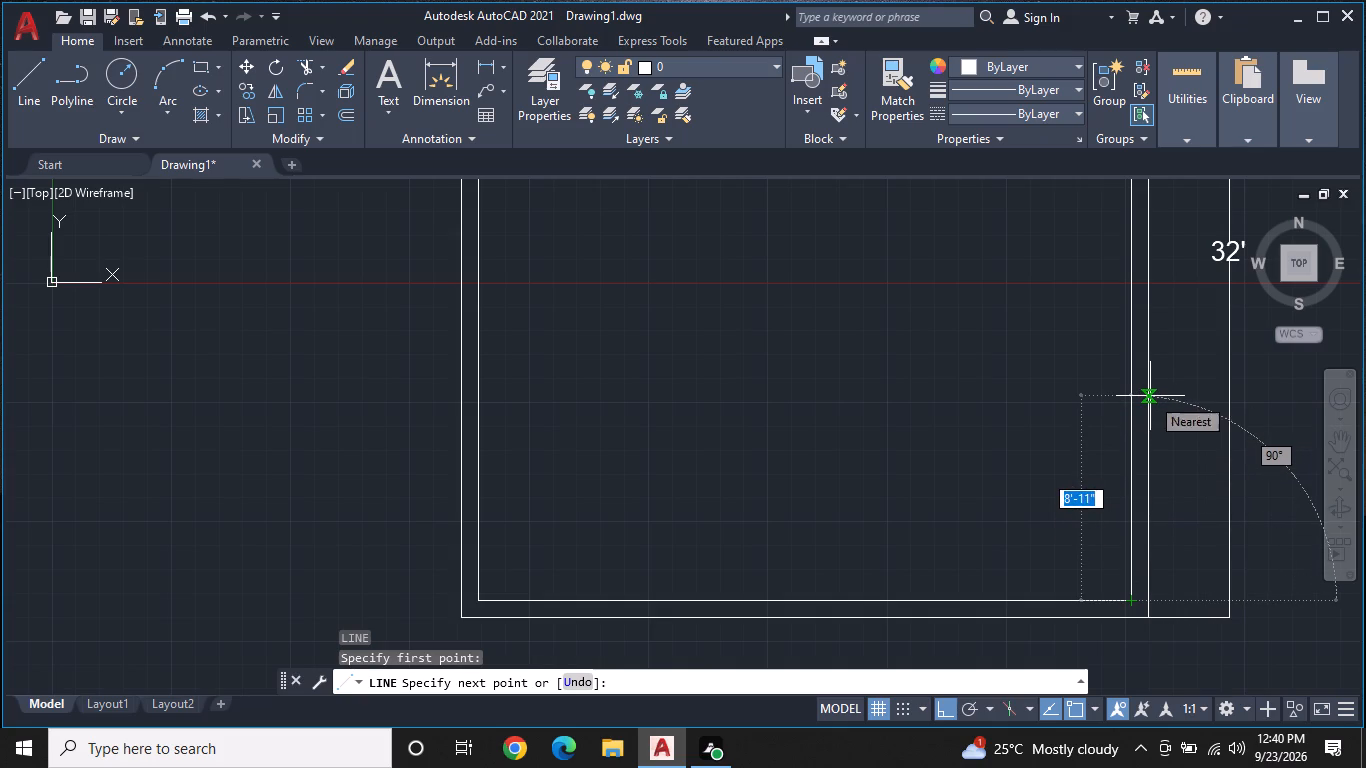
{"action": "type", "text": "9'"}
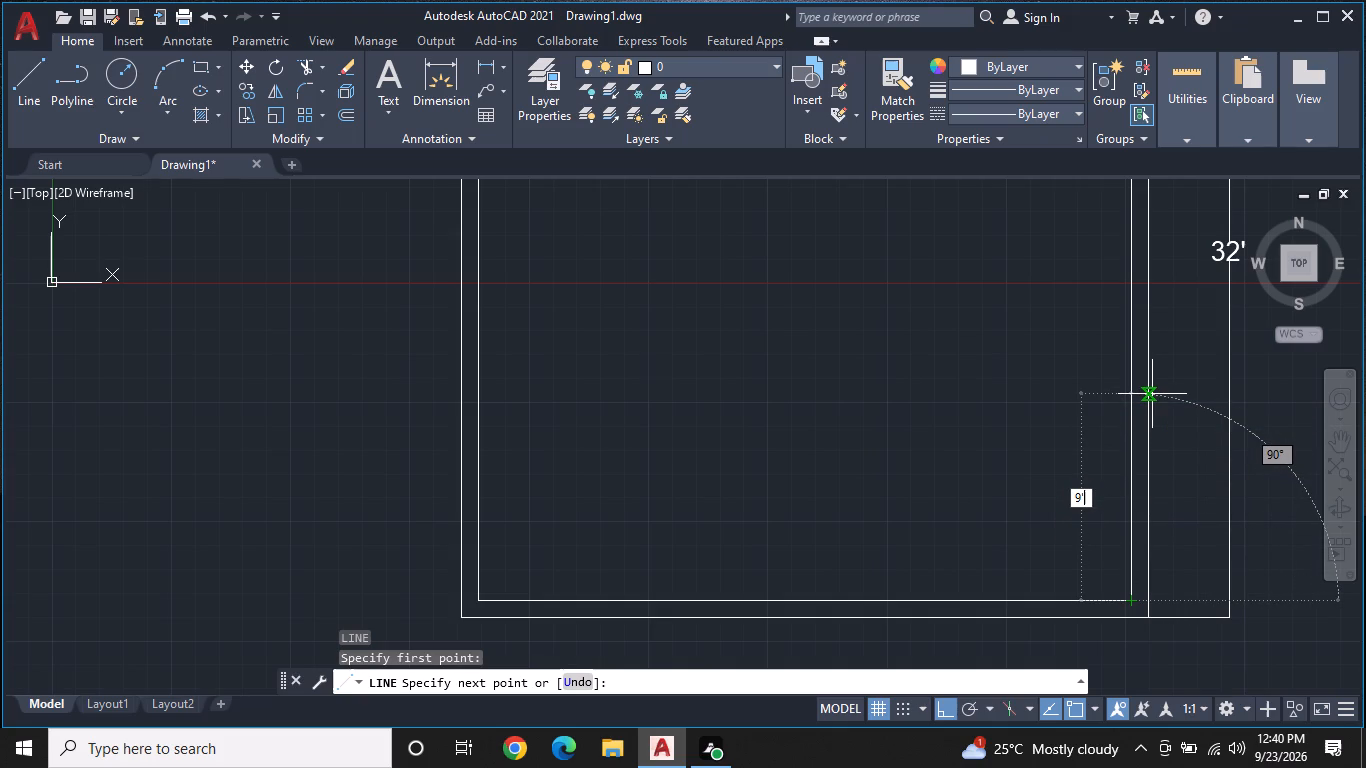
{"action": "type", "text": "1\""}
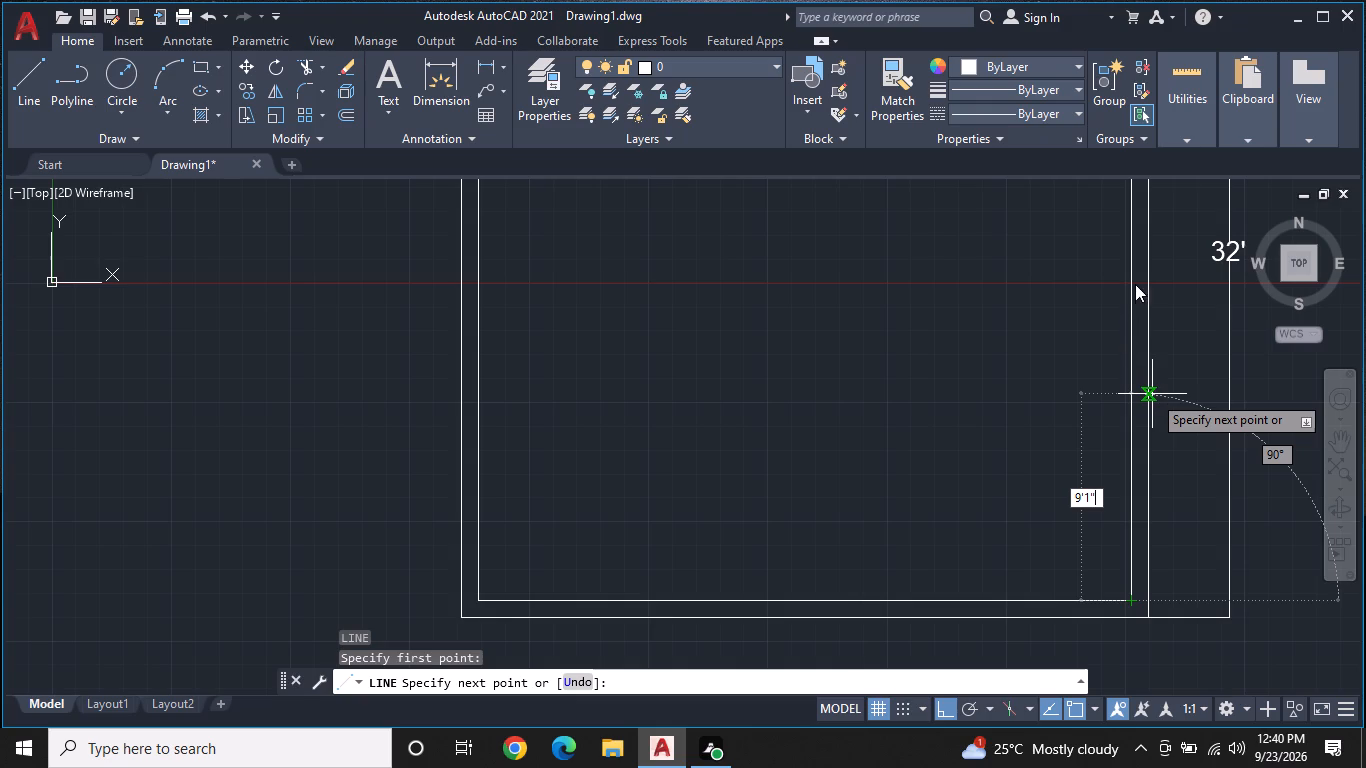
{"action": "left_click", "coordinate": [1068, 351]}
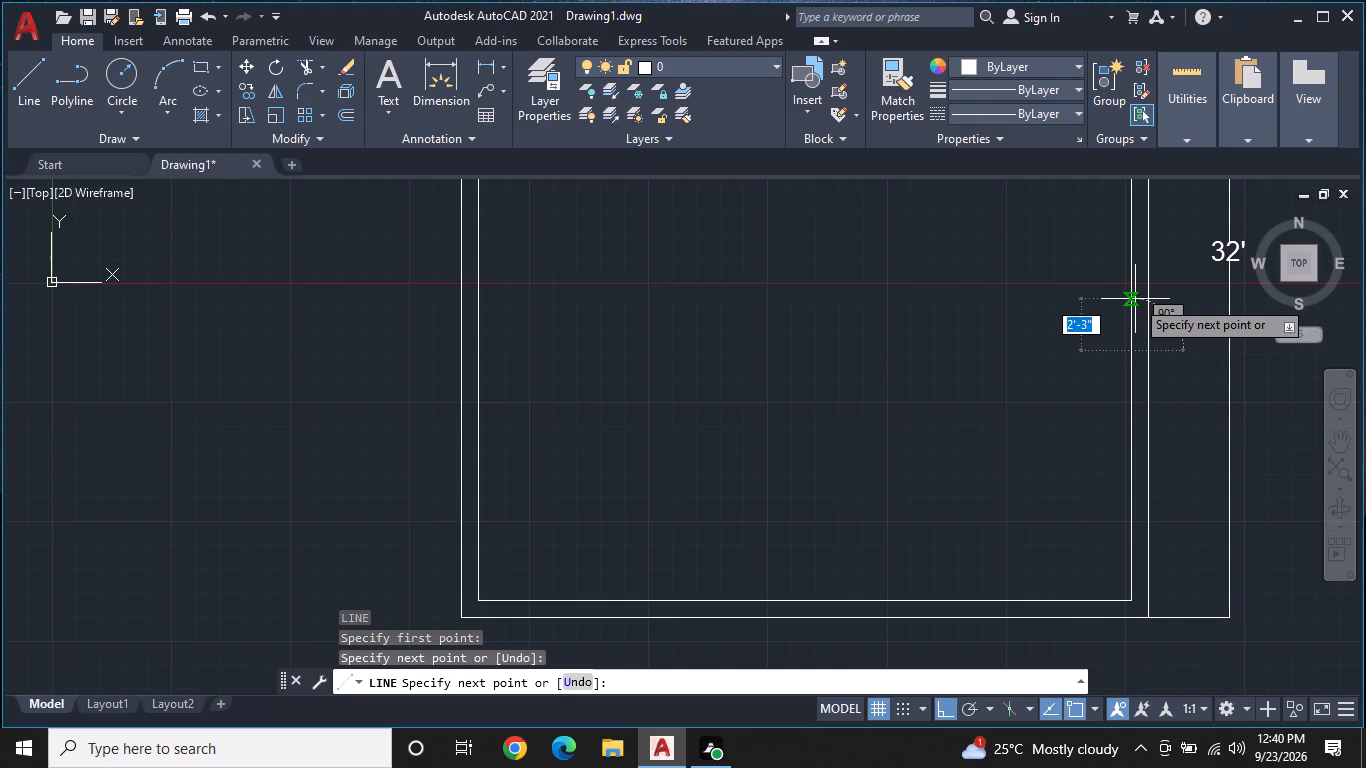
{"action": "key", "text": "ctrl+z"}
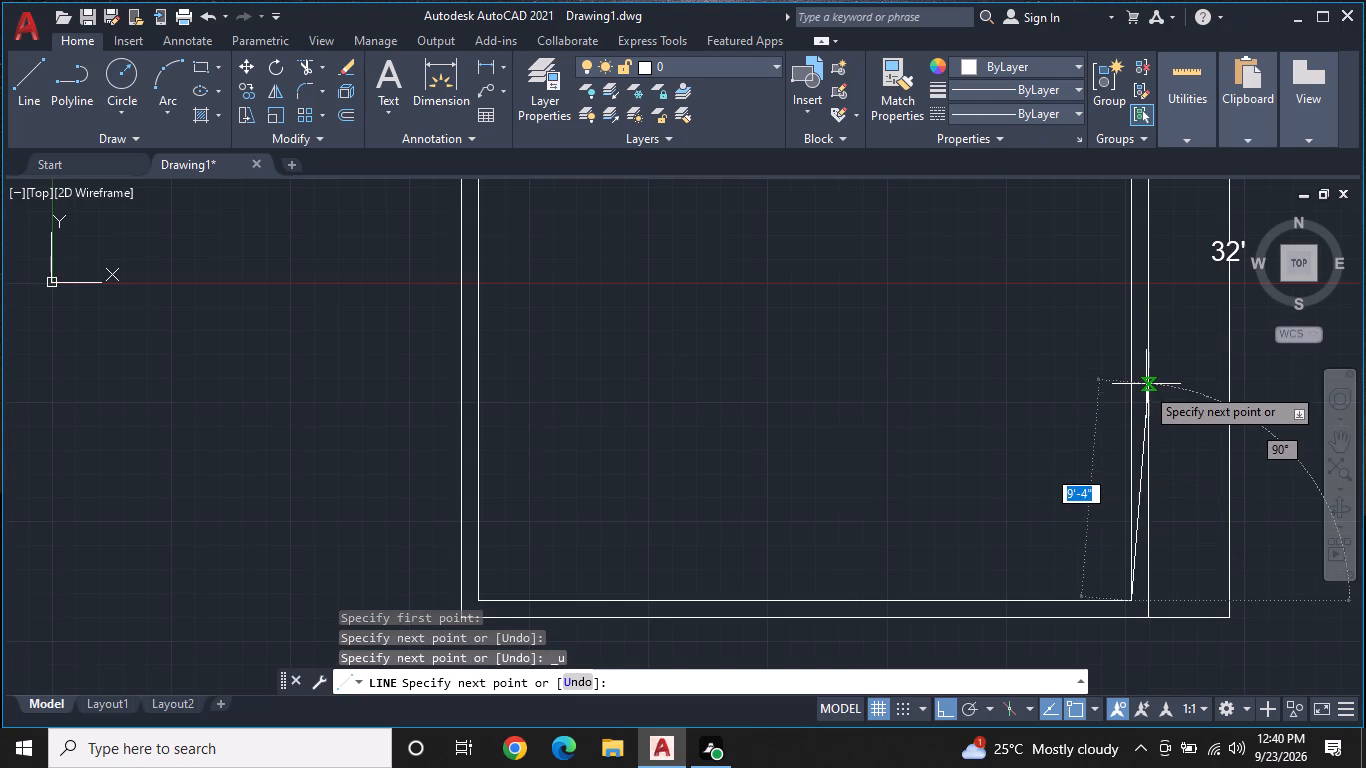
{"action": "type", "text": "9'"}
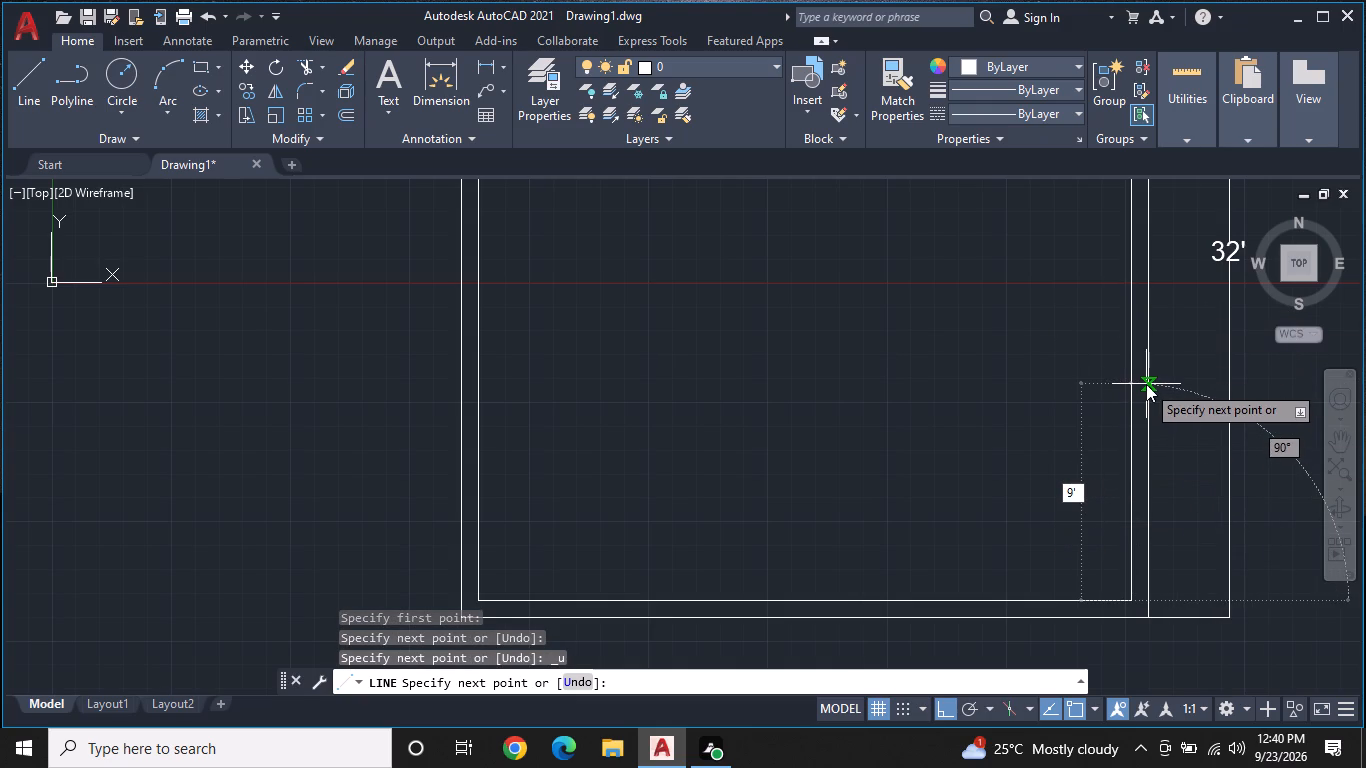
{"action": "type", "text": "1\""}
{"action": "key", "text": "Return"}
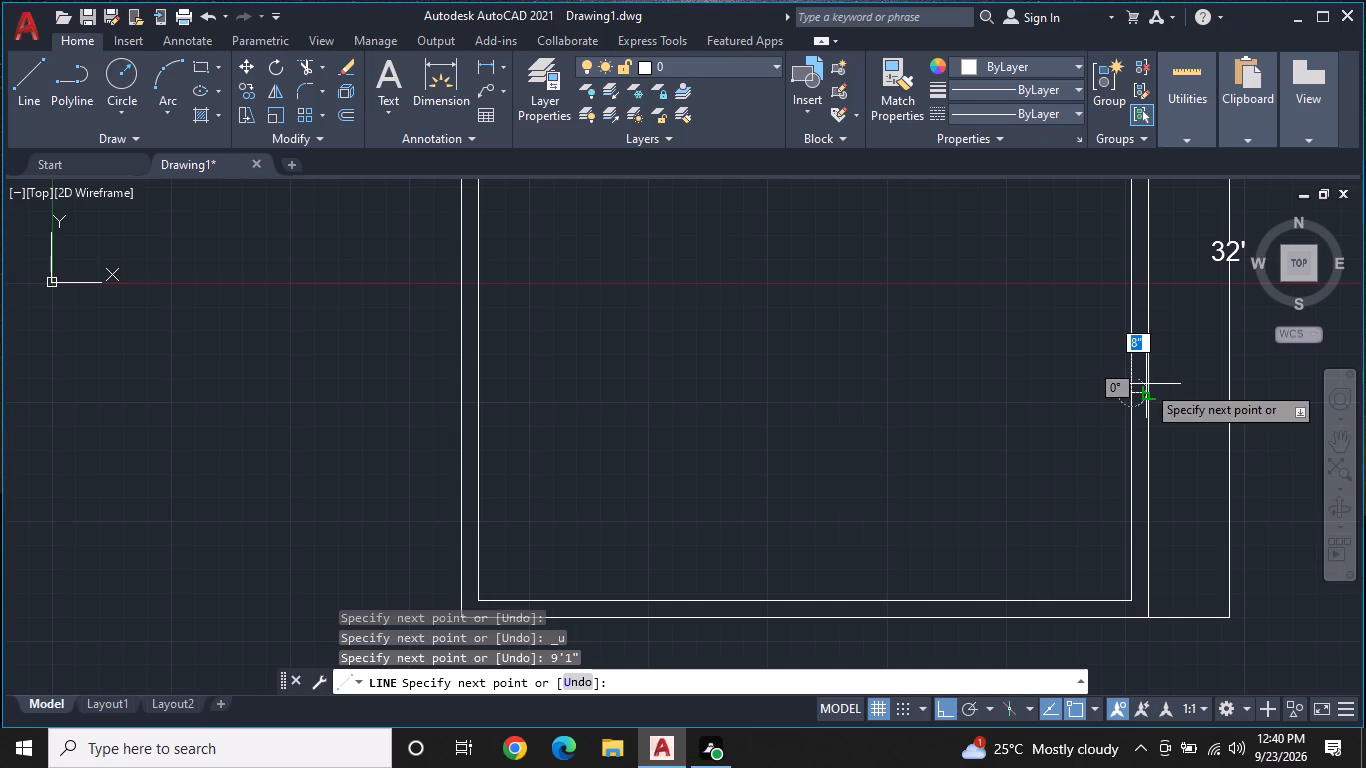
{"action": "type", "text": "14"}
{"action": "key", "text": "apostrophe"}
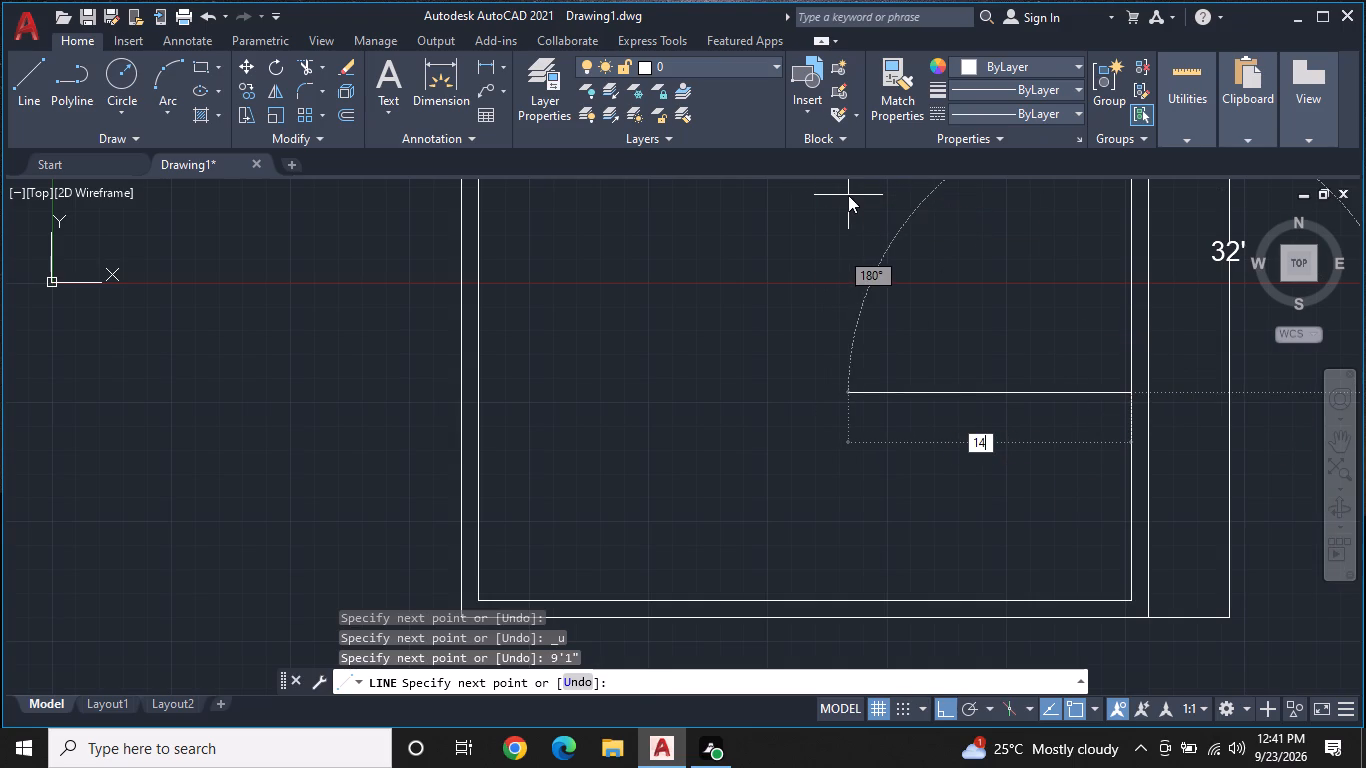
{"action": "key", "text": "Return"}
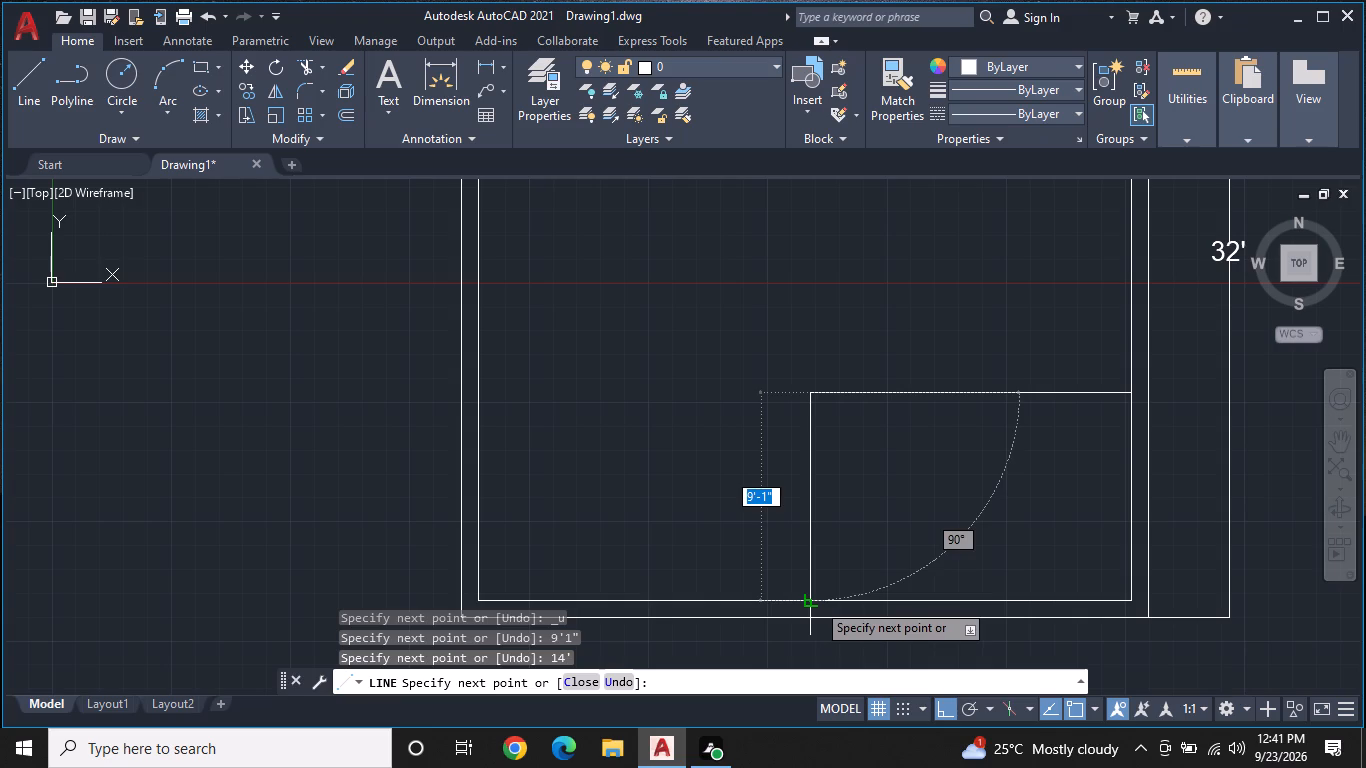
{"action": "left_click", "coordinate": [816, 602]}
{"action": "key", "text": "Escape"}
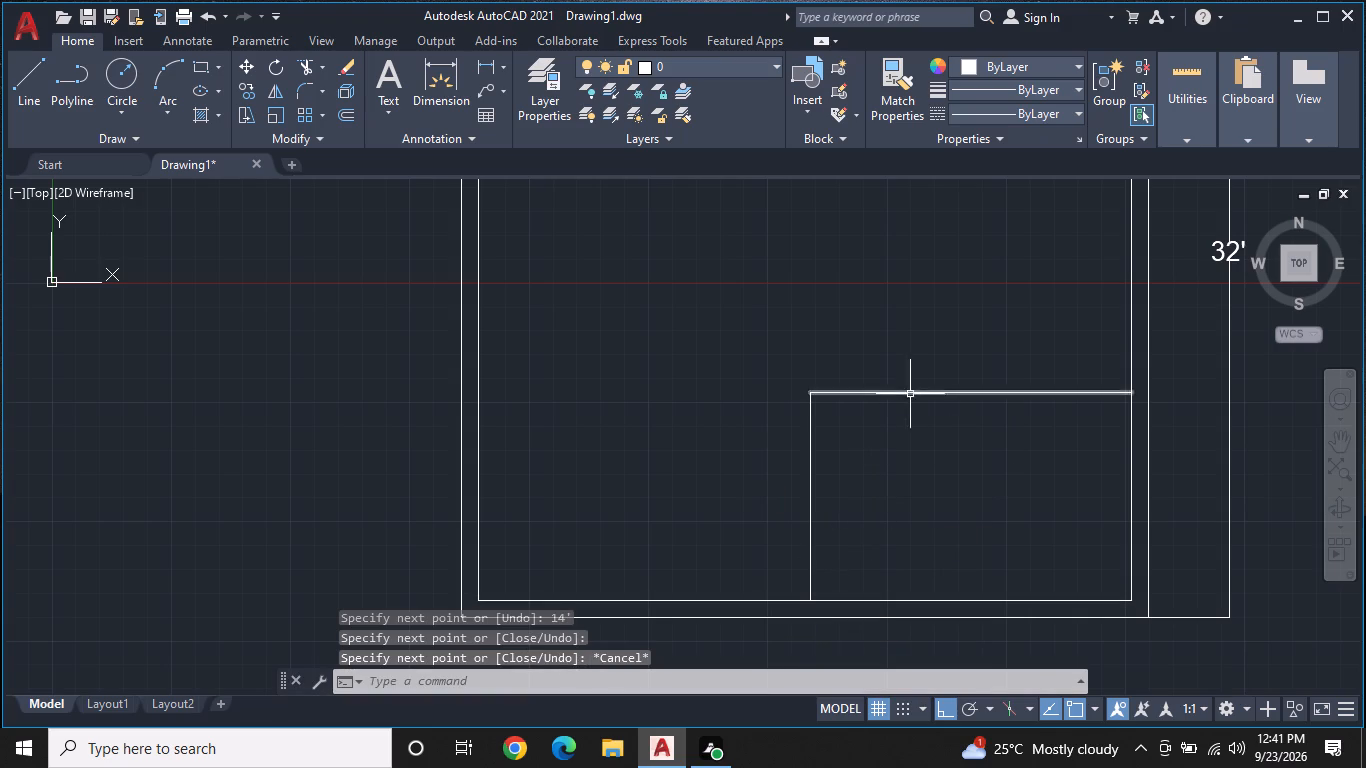
Offset the new lower-right room's top line upward and its left line leftward, both by 6".
{"action": "middle_click_drag", "start_coordinate": [916, 404], "coordinate": [950, 454]}
{"action": "type", "text": "OF"}
{"action": "key", "text": "Return"}
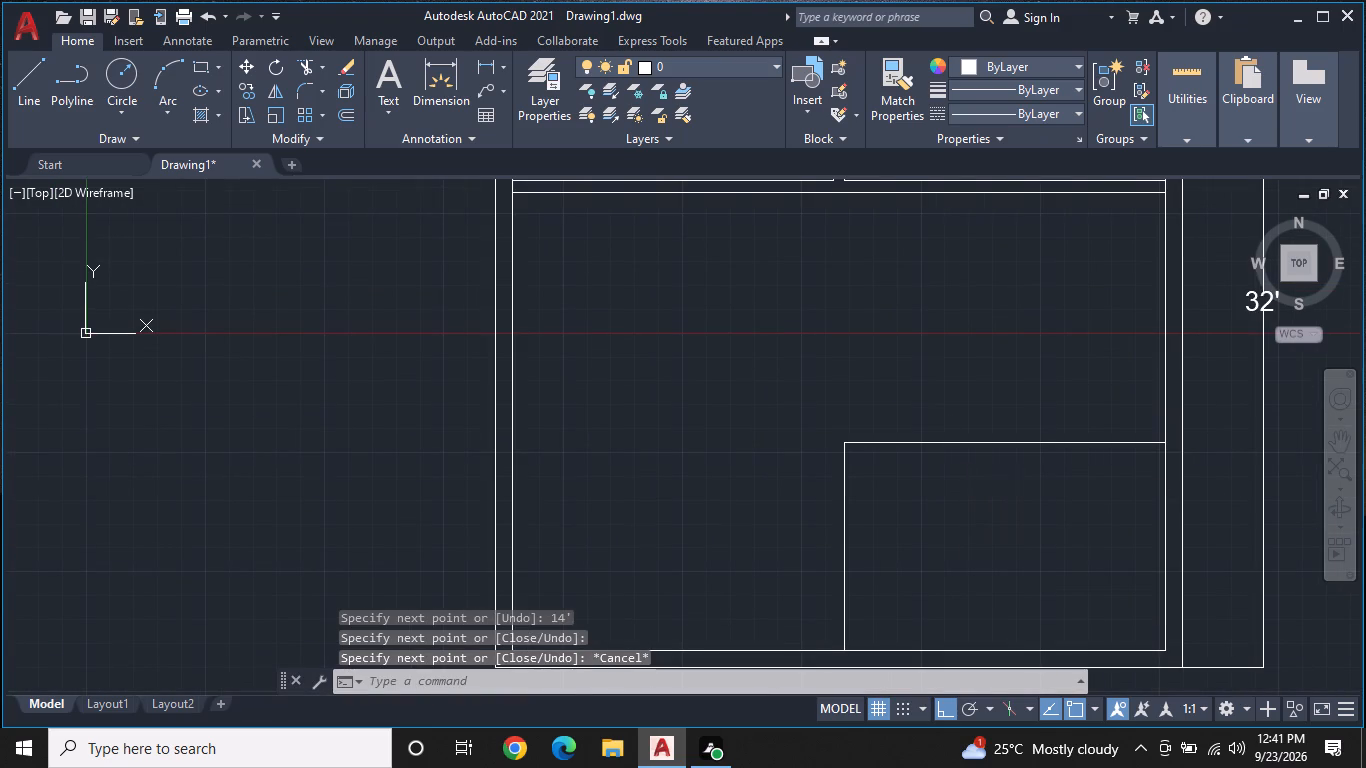
{"action": "key", "text": "Return"}
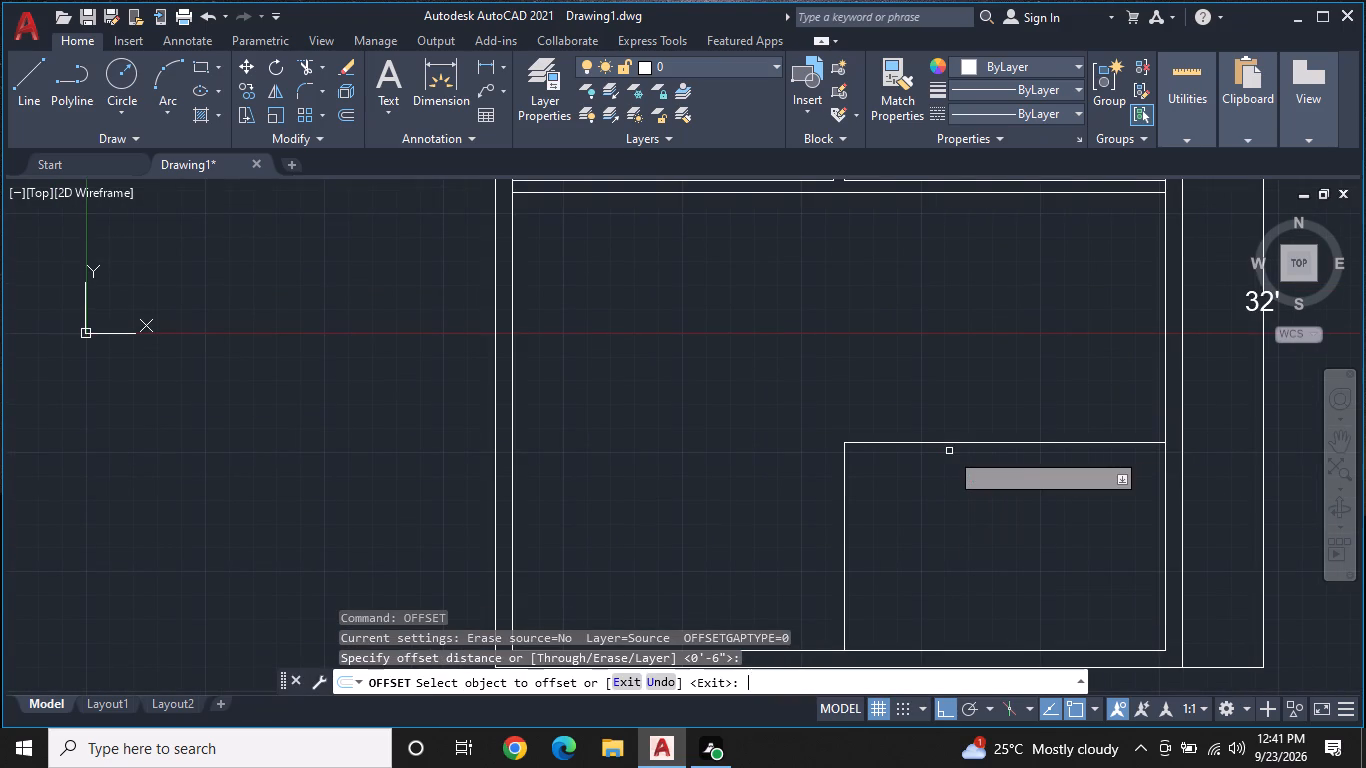
{"action": "left_click", "coordinate": [955, 439]}
{"action": "left_click", "coordinate": [951, 446]}
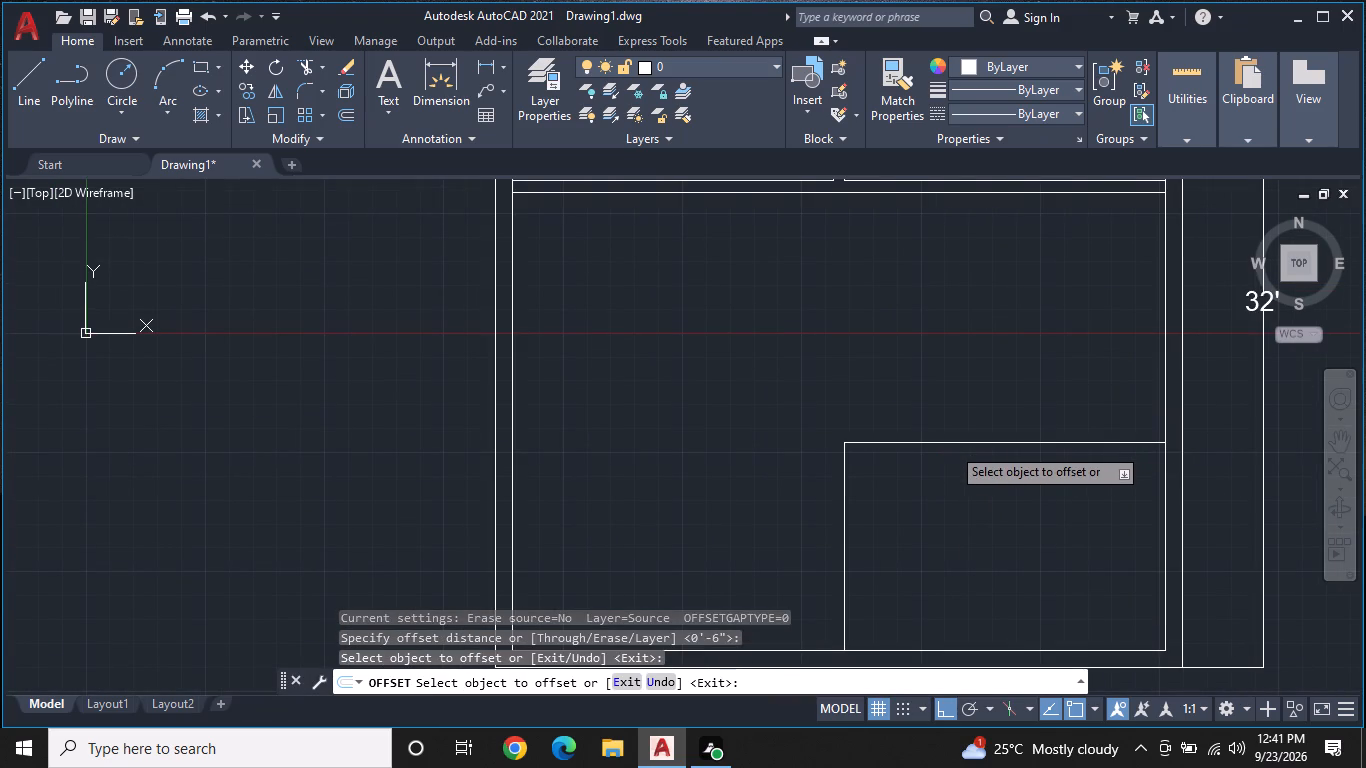
{"action": "left_click", "coordinate": [947, 442]}
{"action": "left_click", "coordinate": [967, 401]}
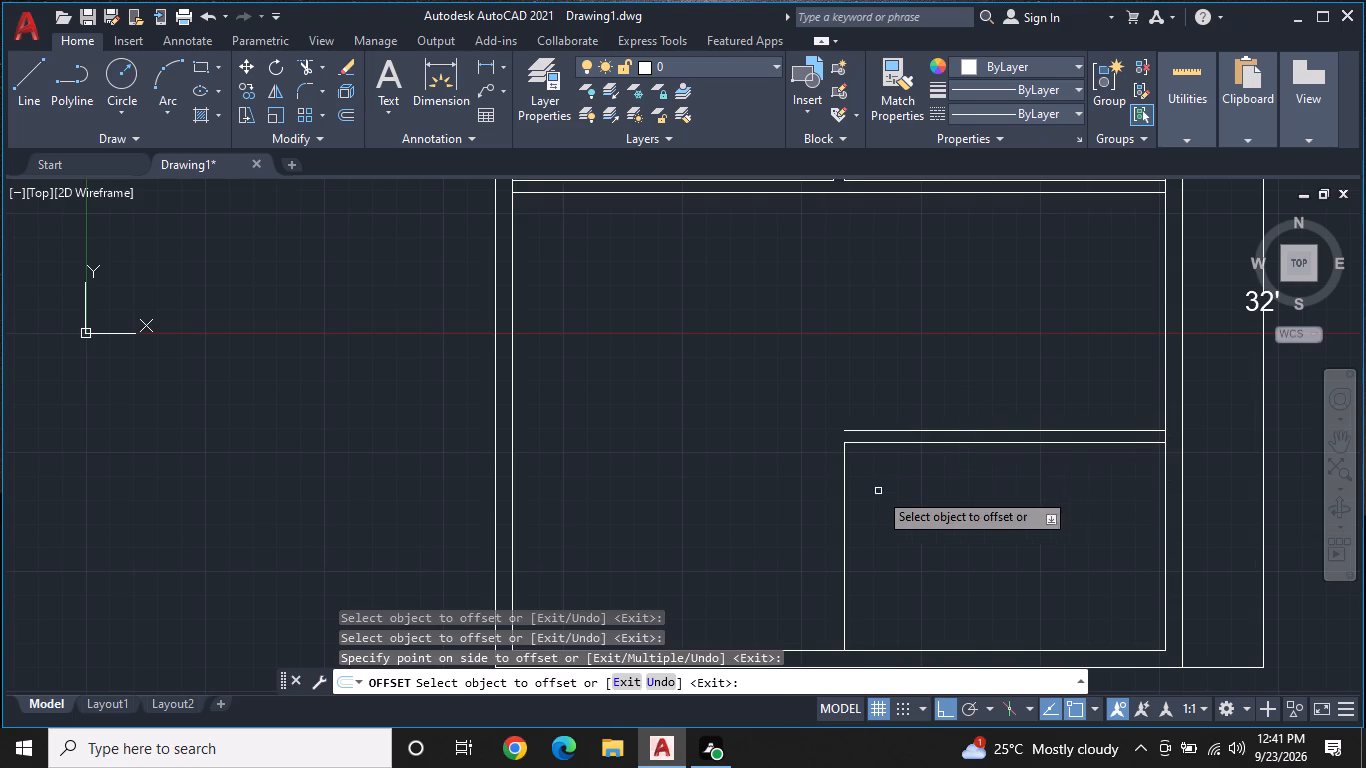
{"action": "left_click", "coordinate": [847, 520]}
{"action": "left_click", "coordinate": [798, 523]}
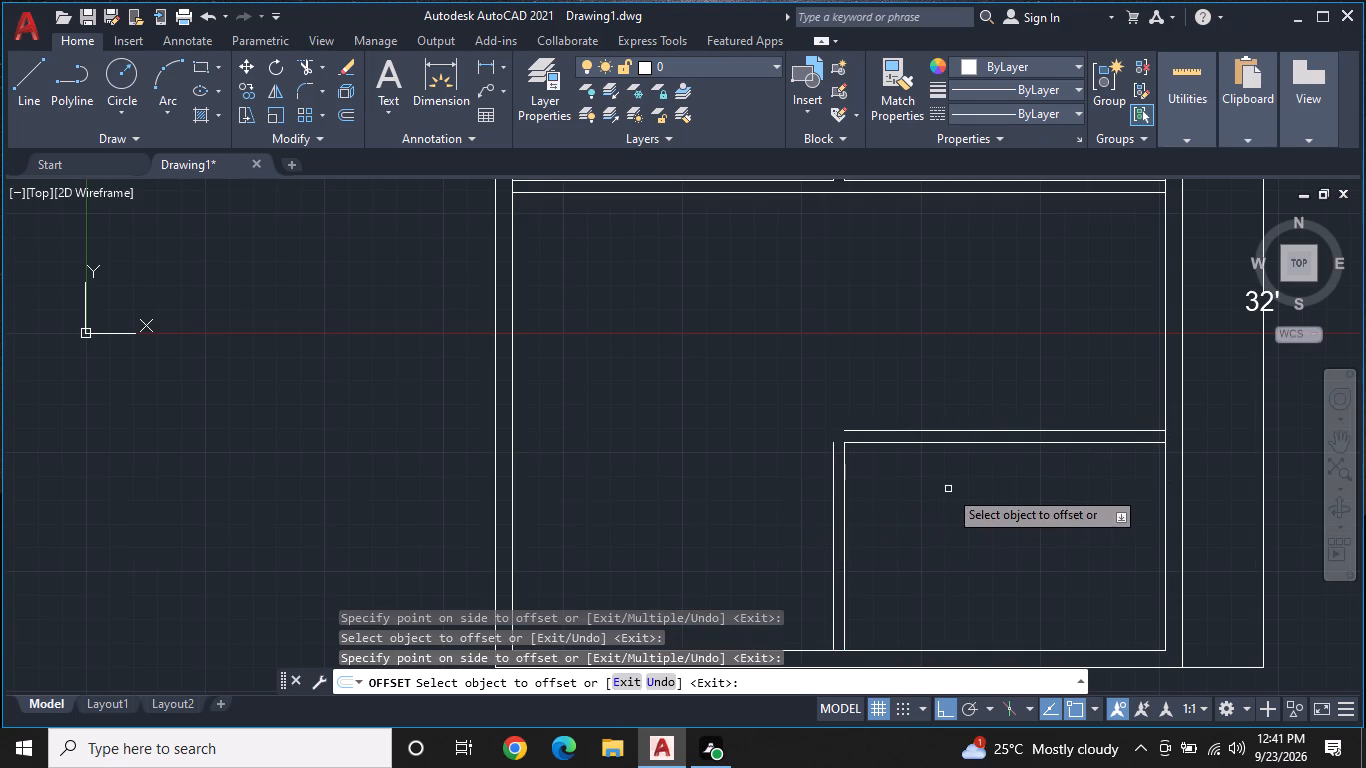
Fillet the lower-right room's two outer offset lines into a sharp corner with zero radius.
{"action": "middle_click_drag", "start_coordinate": [956, 493], "coordinate": [993, 499]}
{"action": "key", "text": "Escape"}
{"action": "type", "text": "FIL"}
{"action": "key", "text": "space"}
{"action": "left_click", "coordinate": [869, 463]}
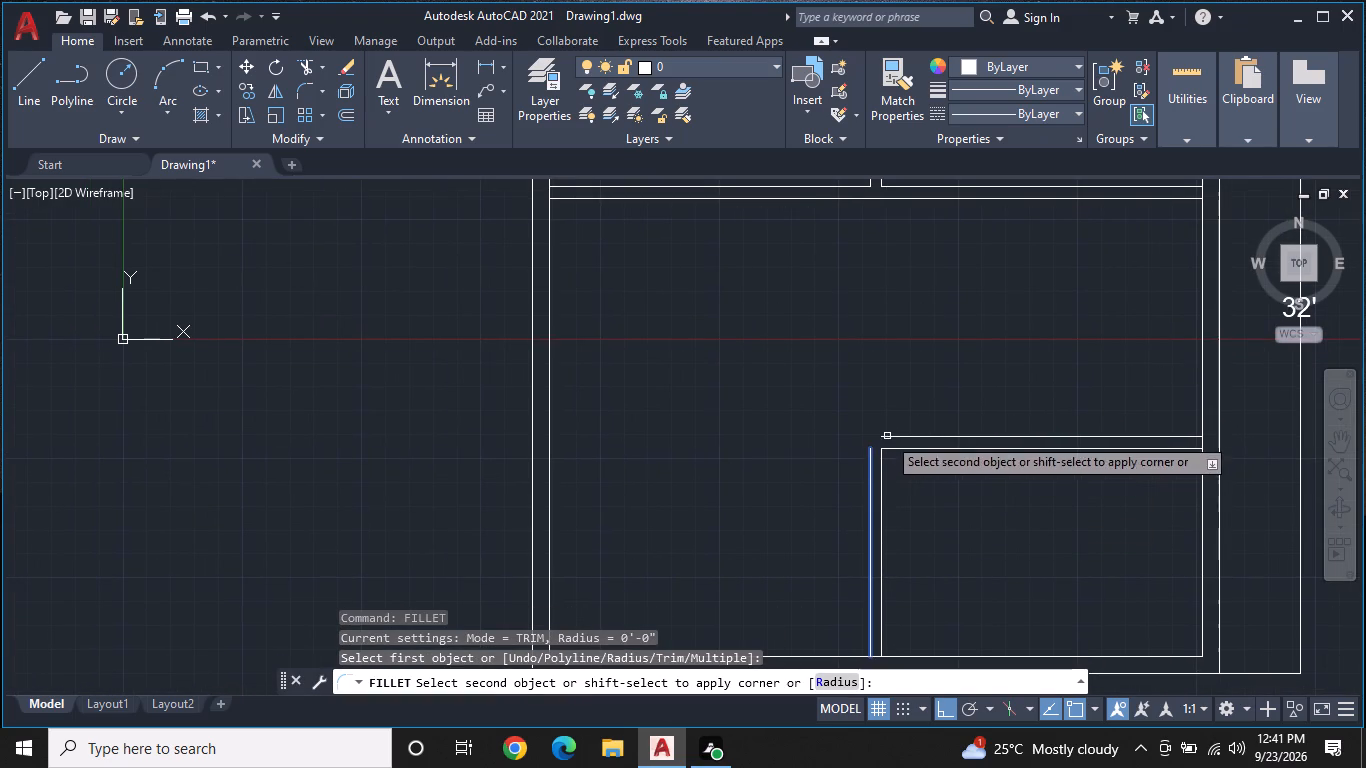
{"action": "left_click", "coordinate": [889, 439]}
{"action": "key", "text": "Escape"}
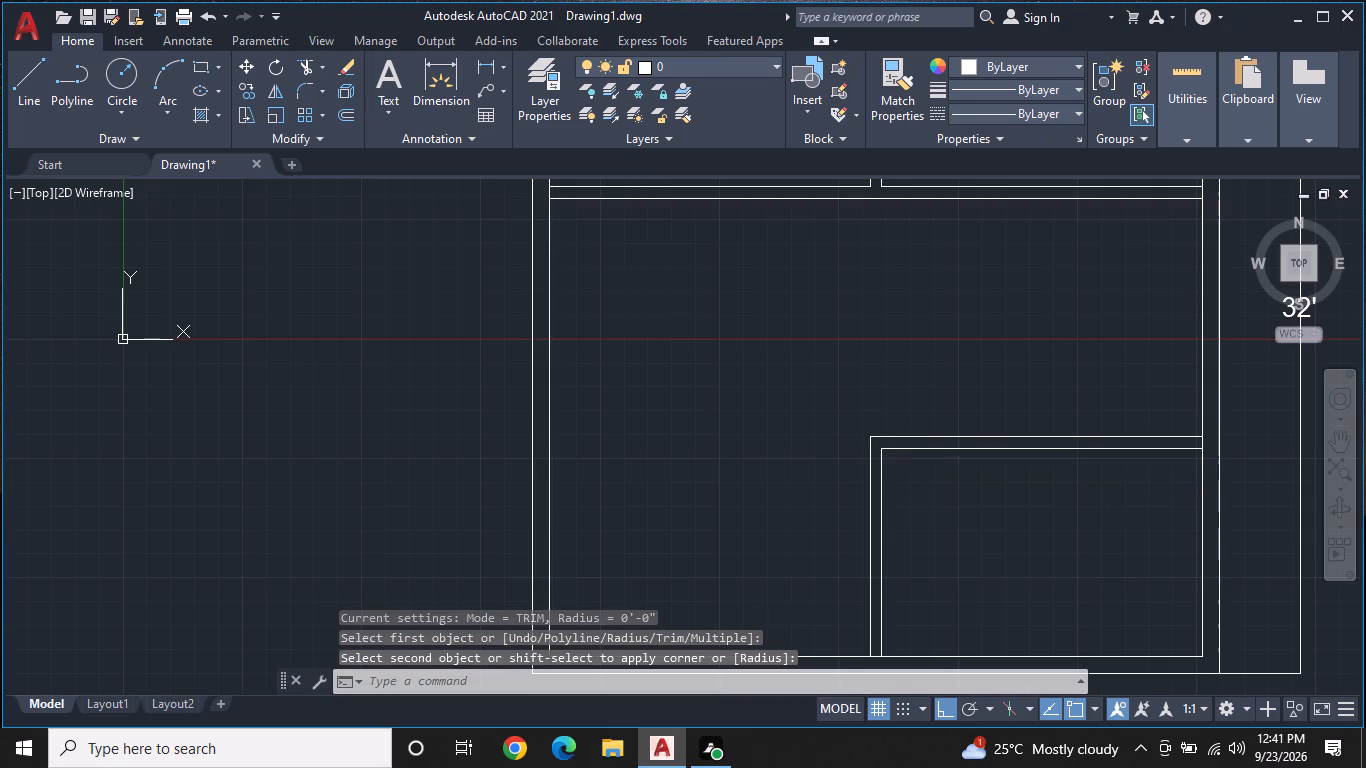
Erase the outer vertical line on the left side of the lower-right room.
{"action": "middle_click_drag", "start_coordinate": [921, 494], "coordinate": [986, 438]}
{"action": "scroll", "coordinate": [986, 438], "scroll_direction": "up", "scroll_amount": 1}
{"action": "middle_click_drag", "start_coordinate": [924, 493], "coordinate": [929, 493]}
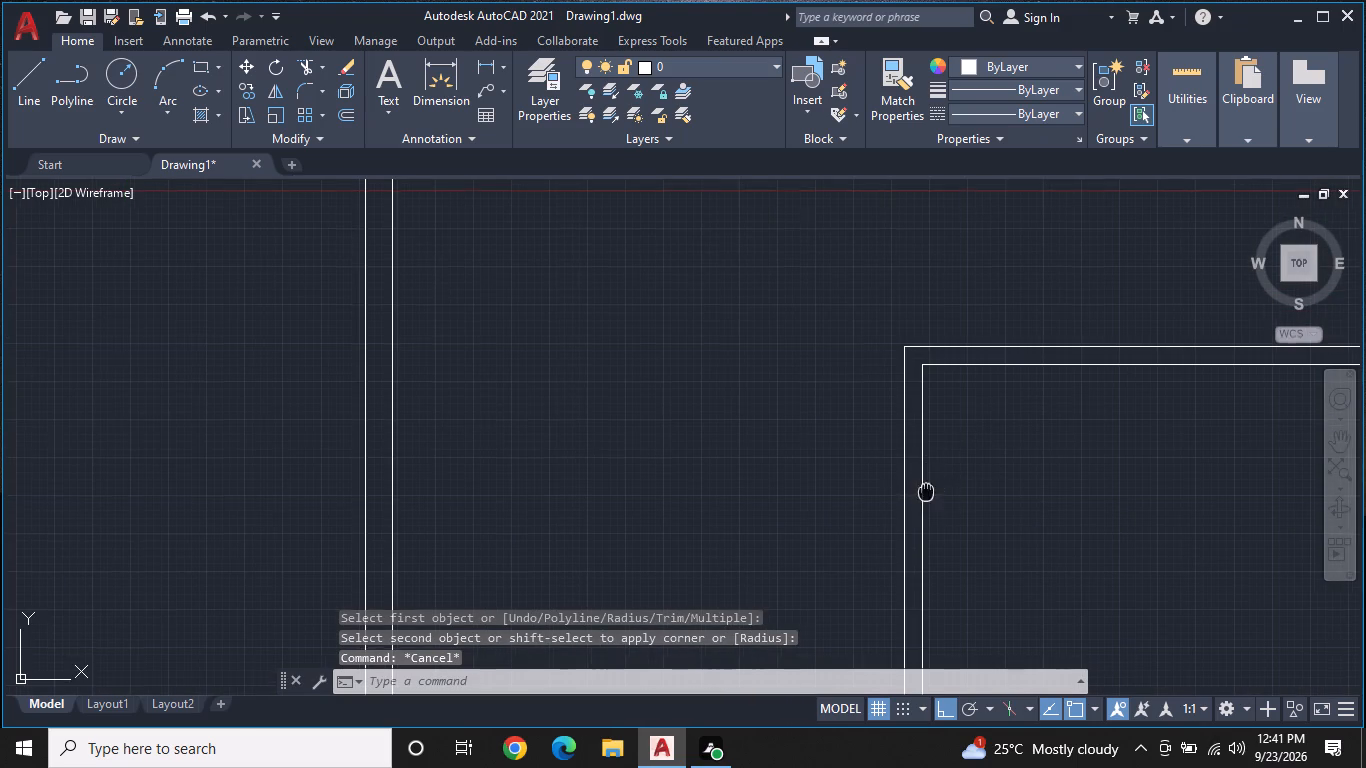
{"action": "middle_click_drag", "start_coordinate": [929, 493], "coordinate": [957, 470]}
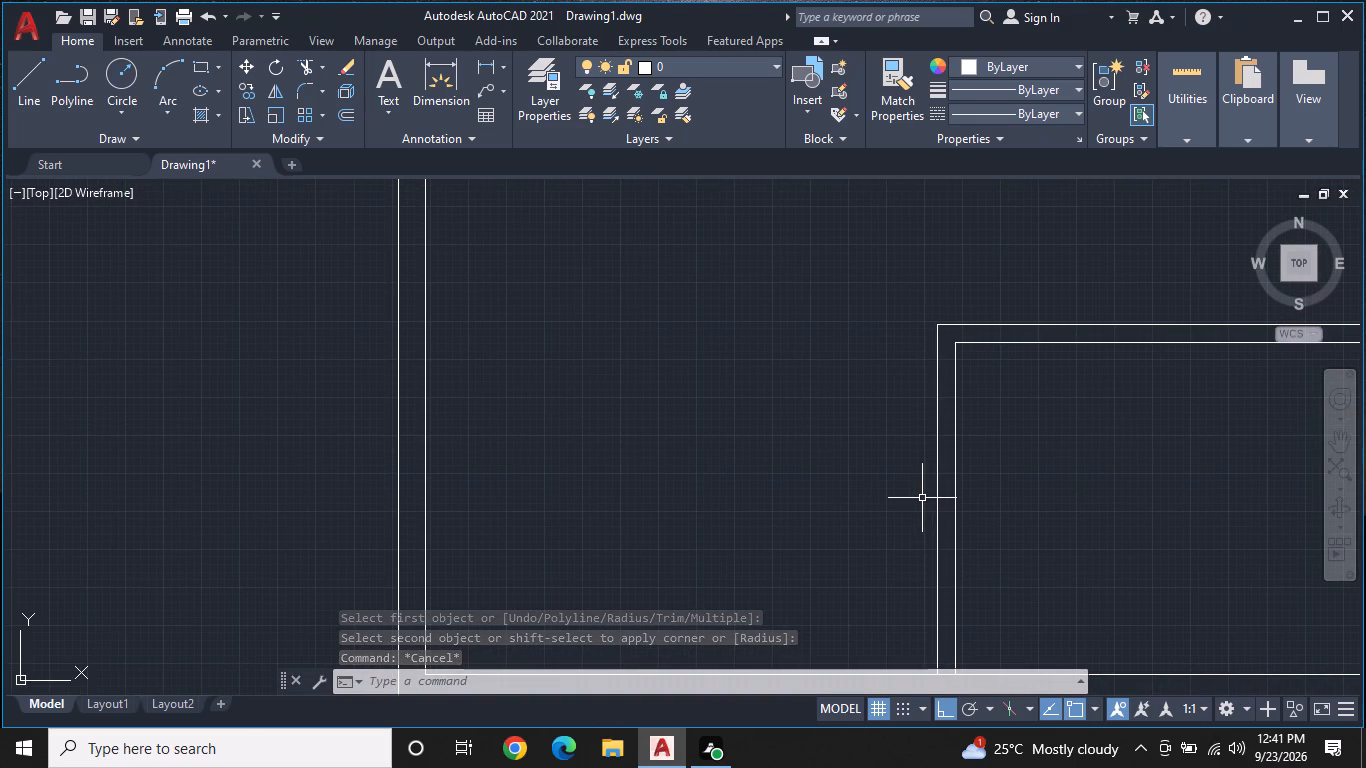
{"action": "middle_click_drag", "start_coordinate": [922, 503], "coordinate": [941, 492]}
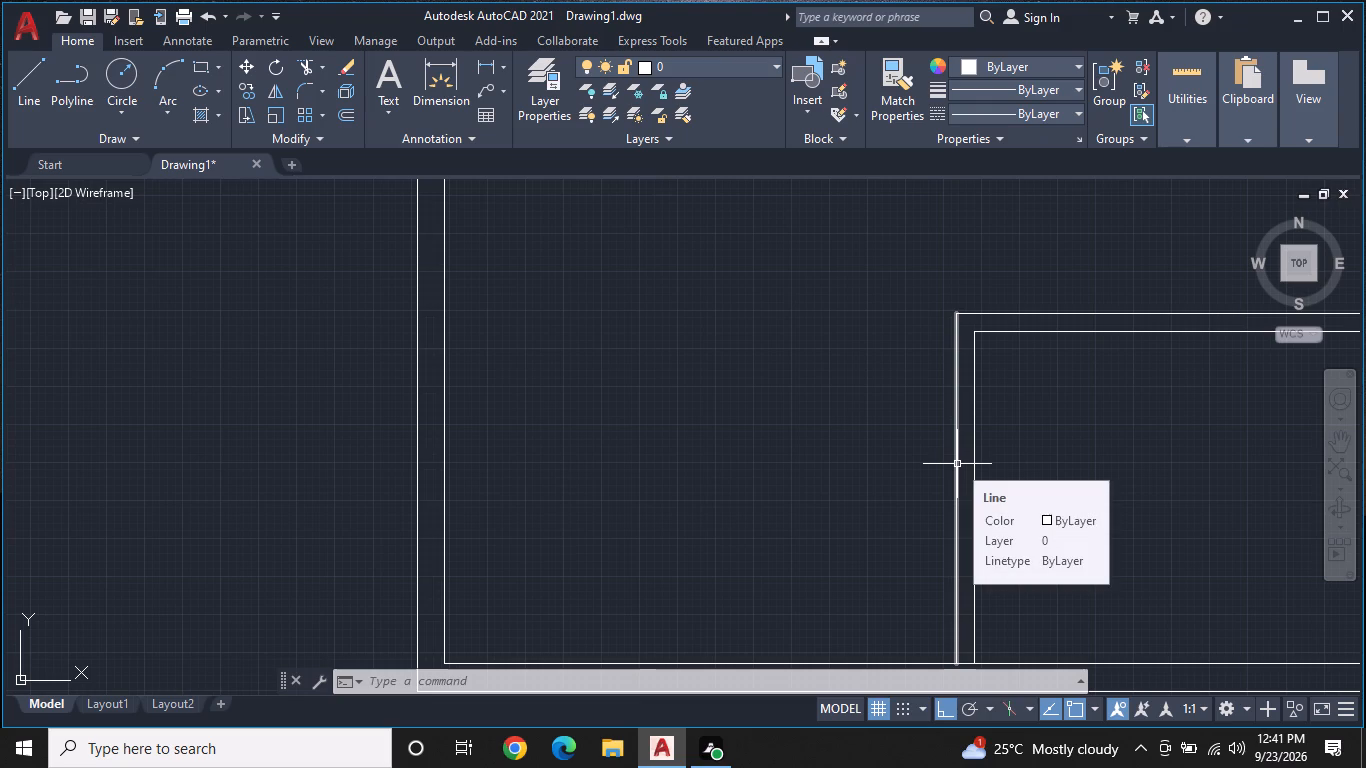
{"action": "left_click", "coordinate": [957, 464]}
{"action": "right_click", "coordinate": [957, 464]}
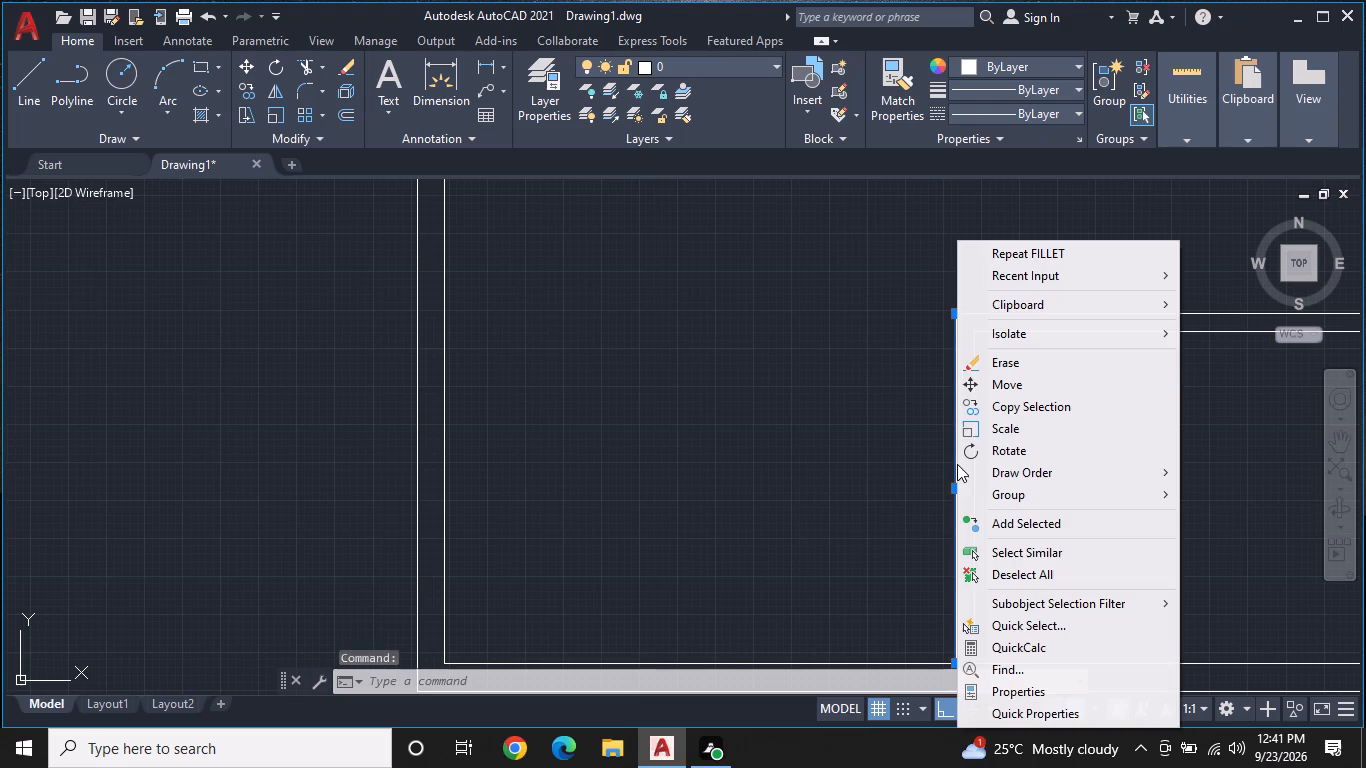
{"action": "left_click", "coordinate": [1035, 367]}
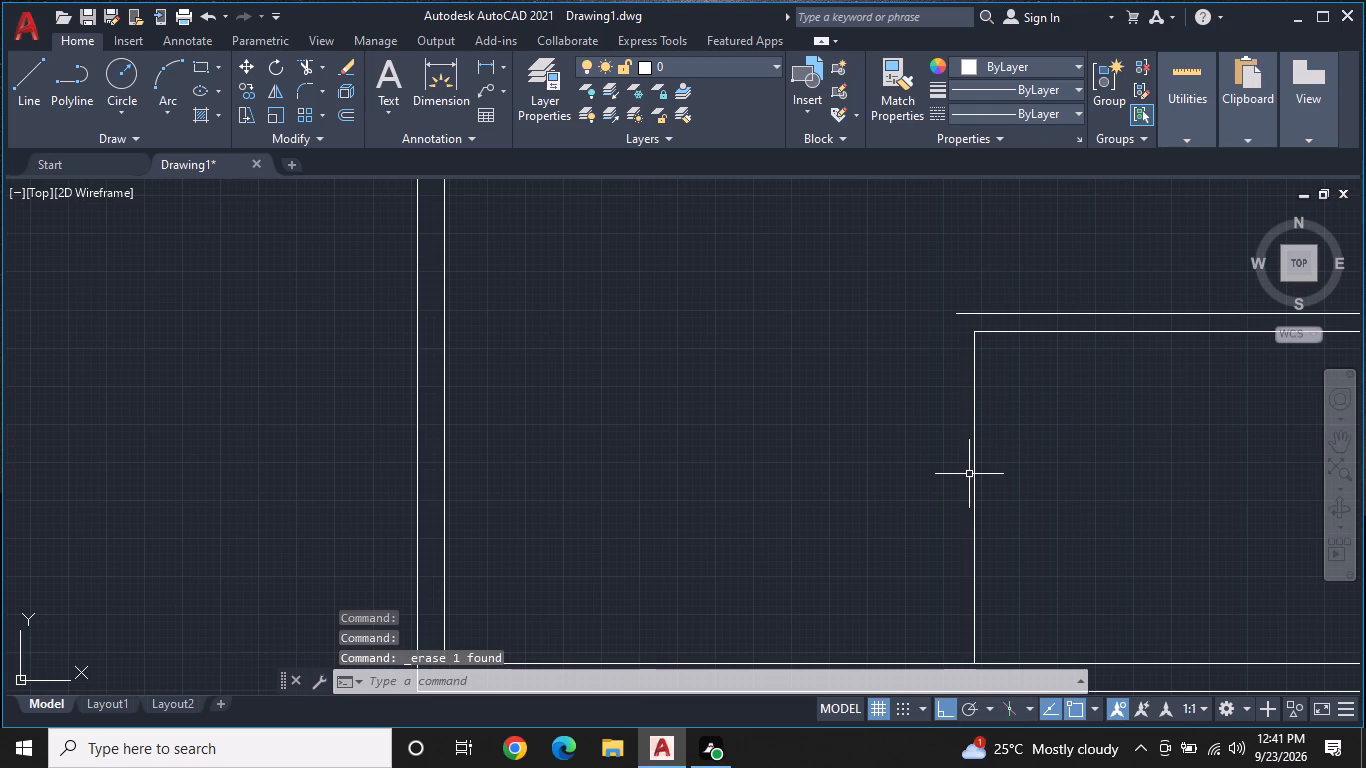
Offset the lower-right room's left line 9" leftward, outside the room.
{"action": "type", "text": "OF"}
{"action": "key", "text": "space"}
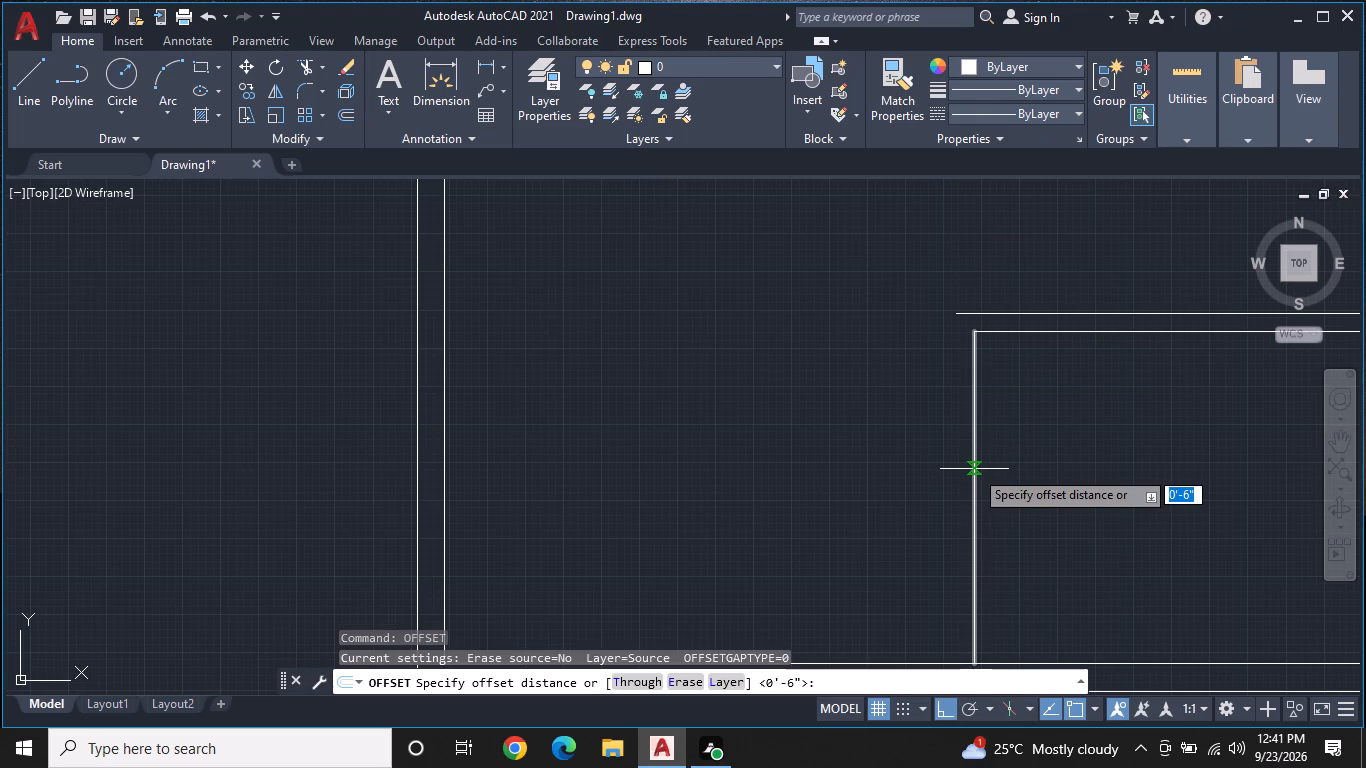
{"action": "key", "text": "9"}
{"action": "key", "text": "shift+quotedbl"}
{"action": "key", "text": "Return"}
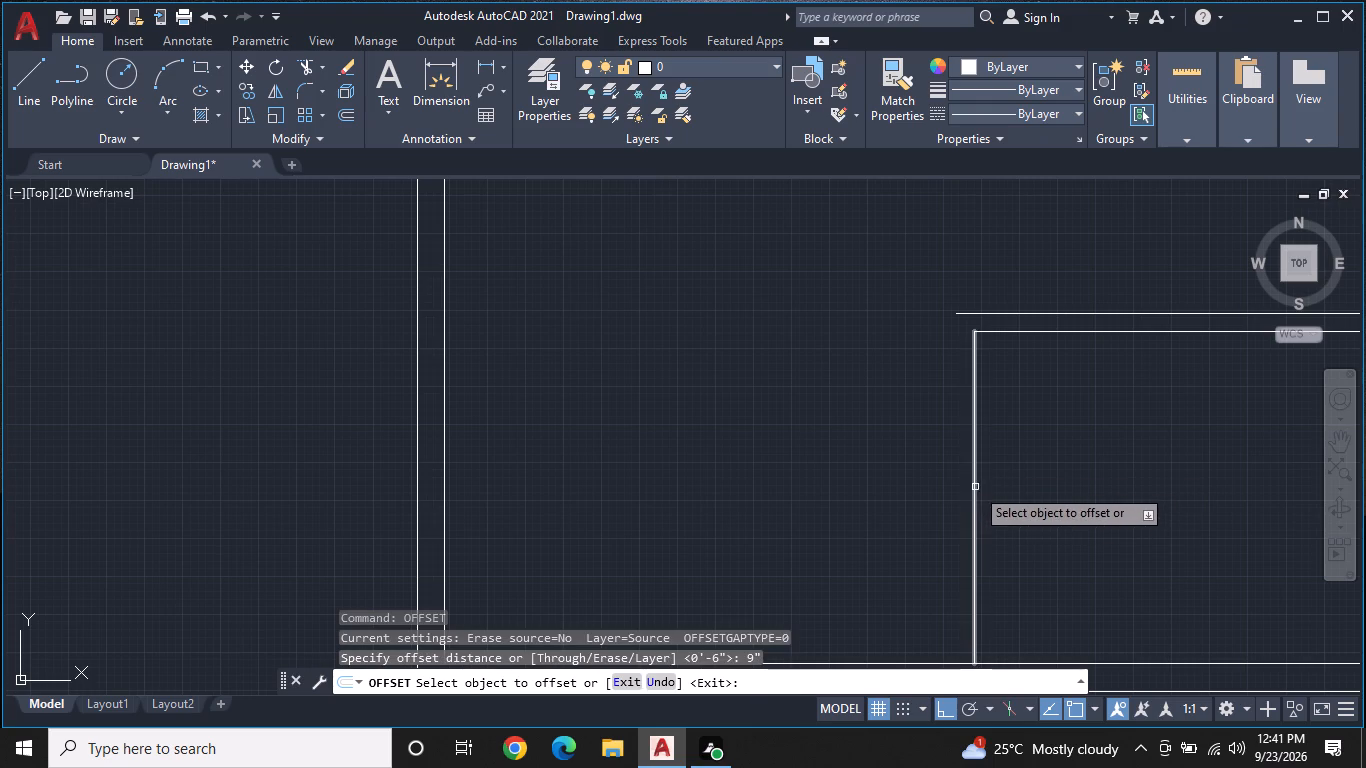
{"action": "left_click", "coordinate": [975, 487]}
{"action": "left_click", "coordinate": [923, 509]}
{"action": "middle_click_drag", "start_coordinate": [1021, 480], "coordinate": [1055, 503]}
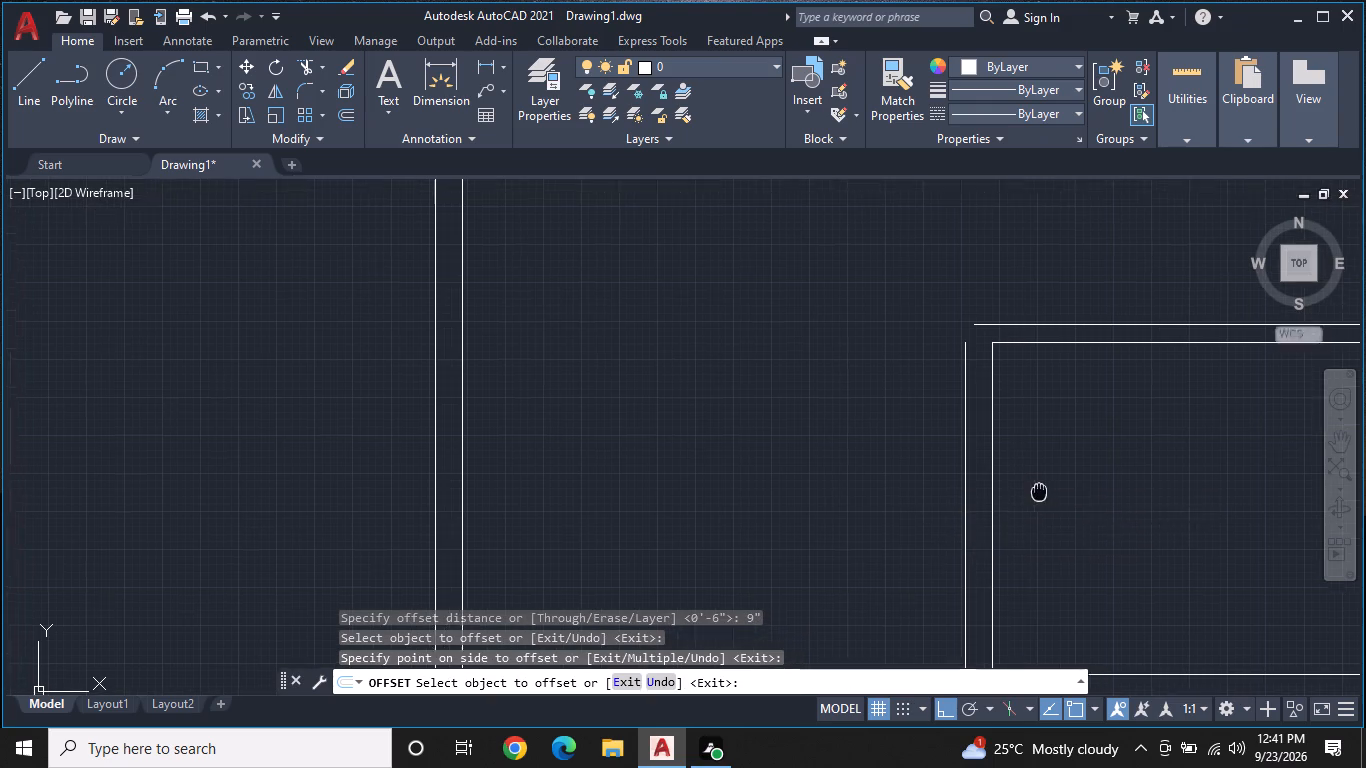
{"action": "middle_click_drag", "start_coordinate": [1055, 503], "coordinate": [1061, 508]}
{"action": "middle_click_drag", "start_coordinate": [949, 507], "coordinate": [1016, 476]}
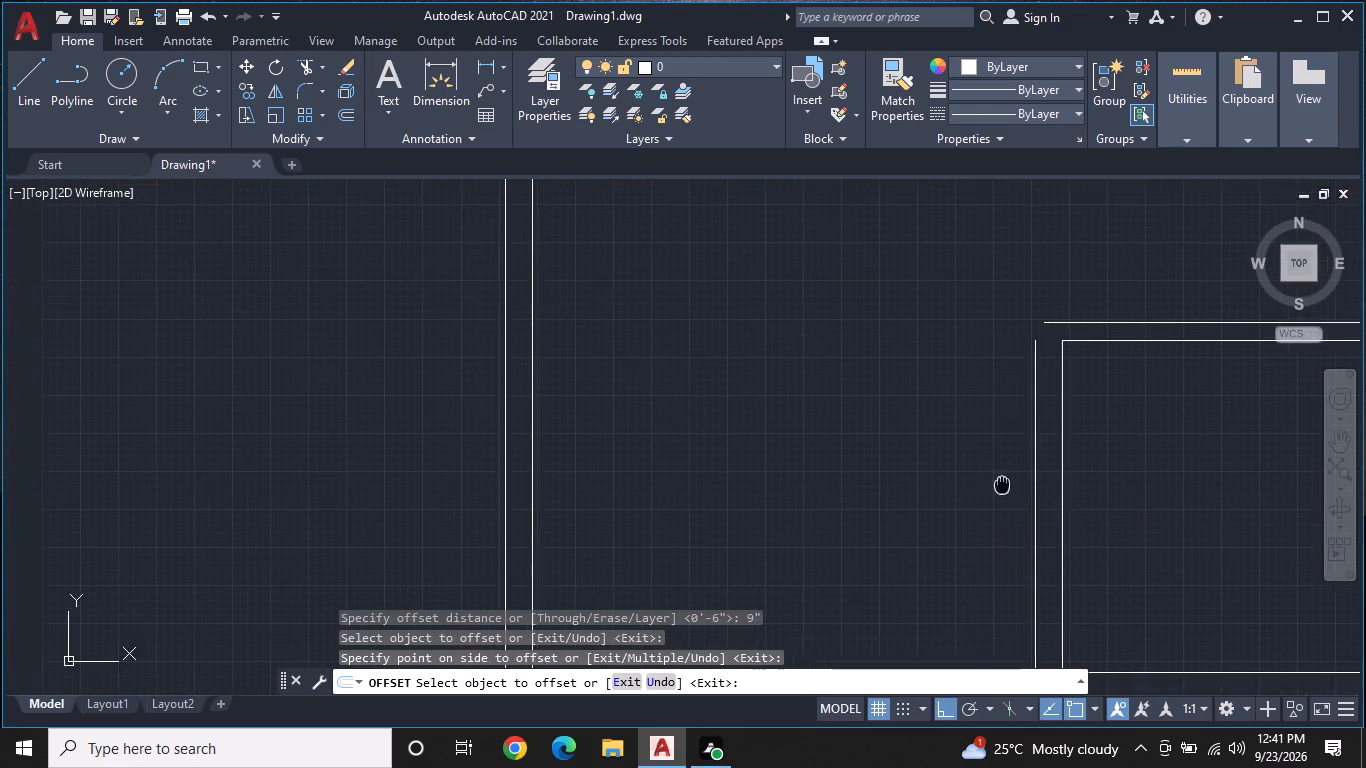
{"action": "middle_click_drag", "start_coordinate": [1016, 476], "coordinate": [1022, 475]}
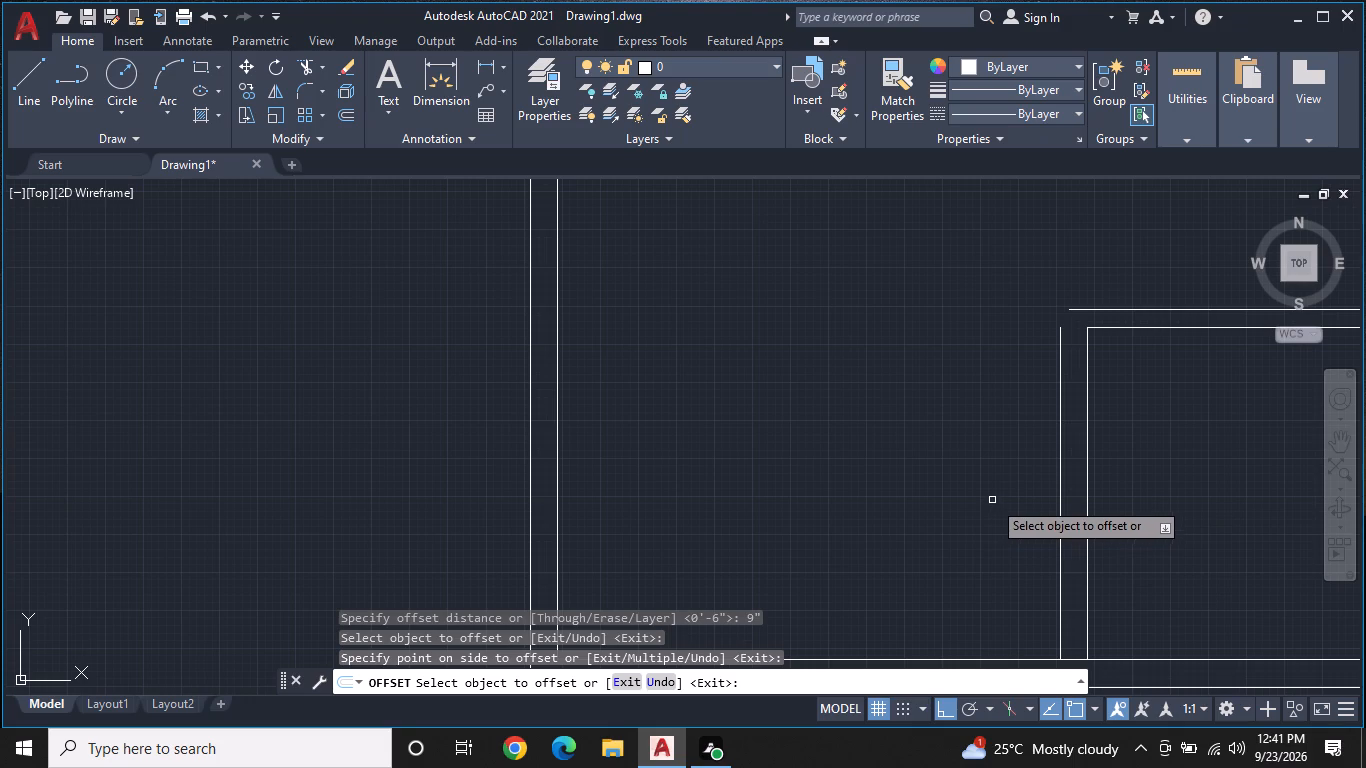
{"action": "scroll", "coordinate": [937, 531], "scroll_direction": "up", "scroll_amount": 1}
{"action": "middle_click_drag", "start_coordinate": [937, 531], "coordinate": [960, 521]}
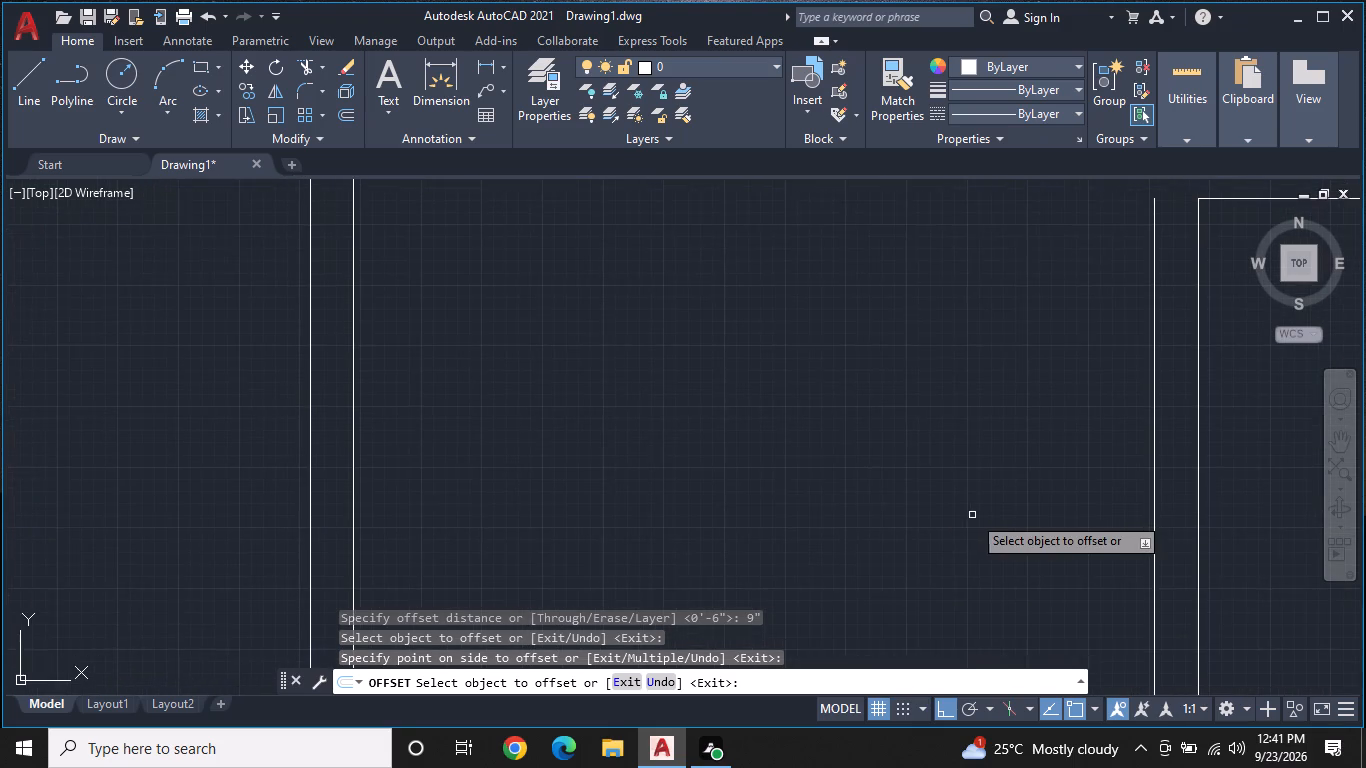
{"action": "scroll", "coordinate": [972, 515], "scroll_direction": "down", "scroll_amount": 1}
{"action": "middle_click_drag", "start_coordinate": [979, 510], "coordinate": [980, 495]}
{"action": "key", "text": "Escape"}
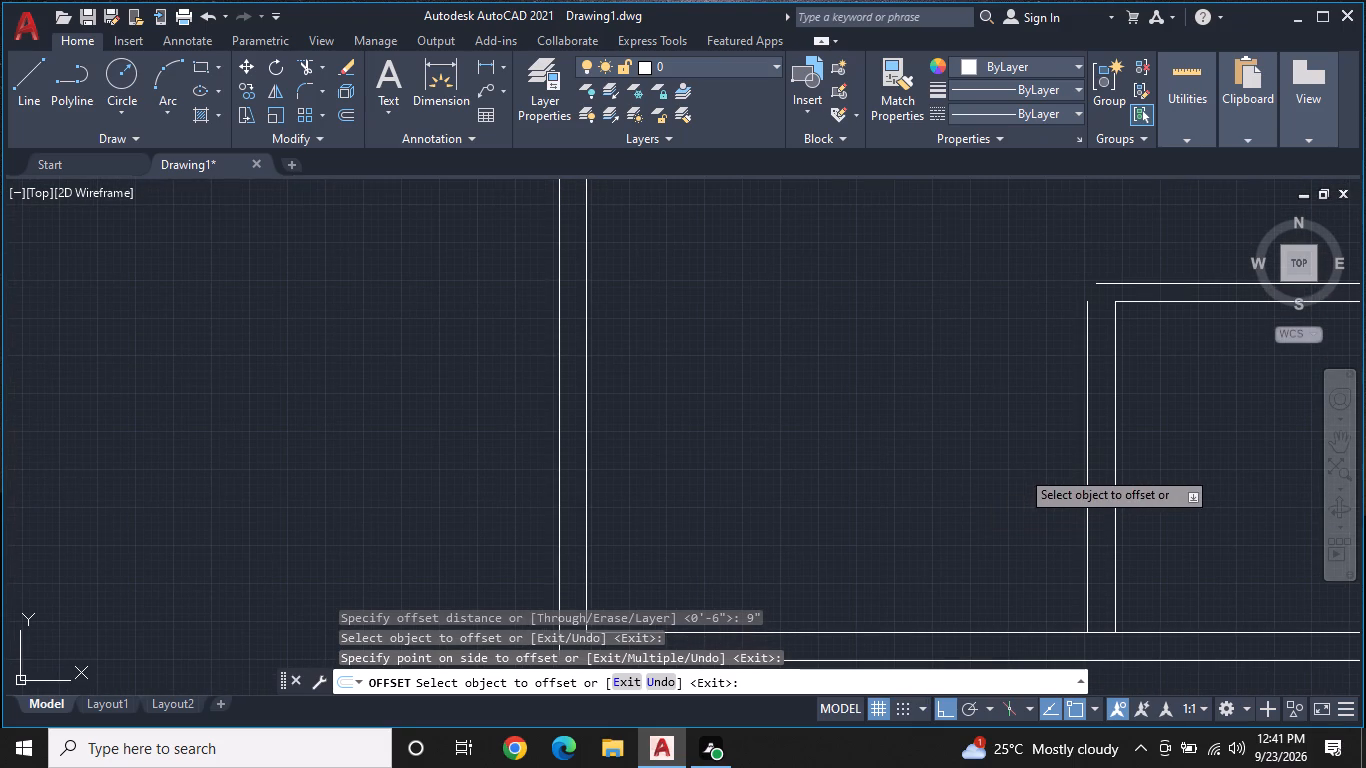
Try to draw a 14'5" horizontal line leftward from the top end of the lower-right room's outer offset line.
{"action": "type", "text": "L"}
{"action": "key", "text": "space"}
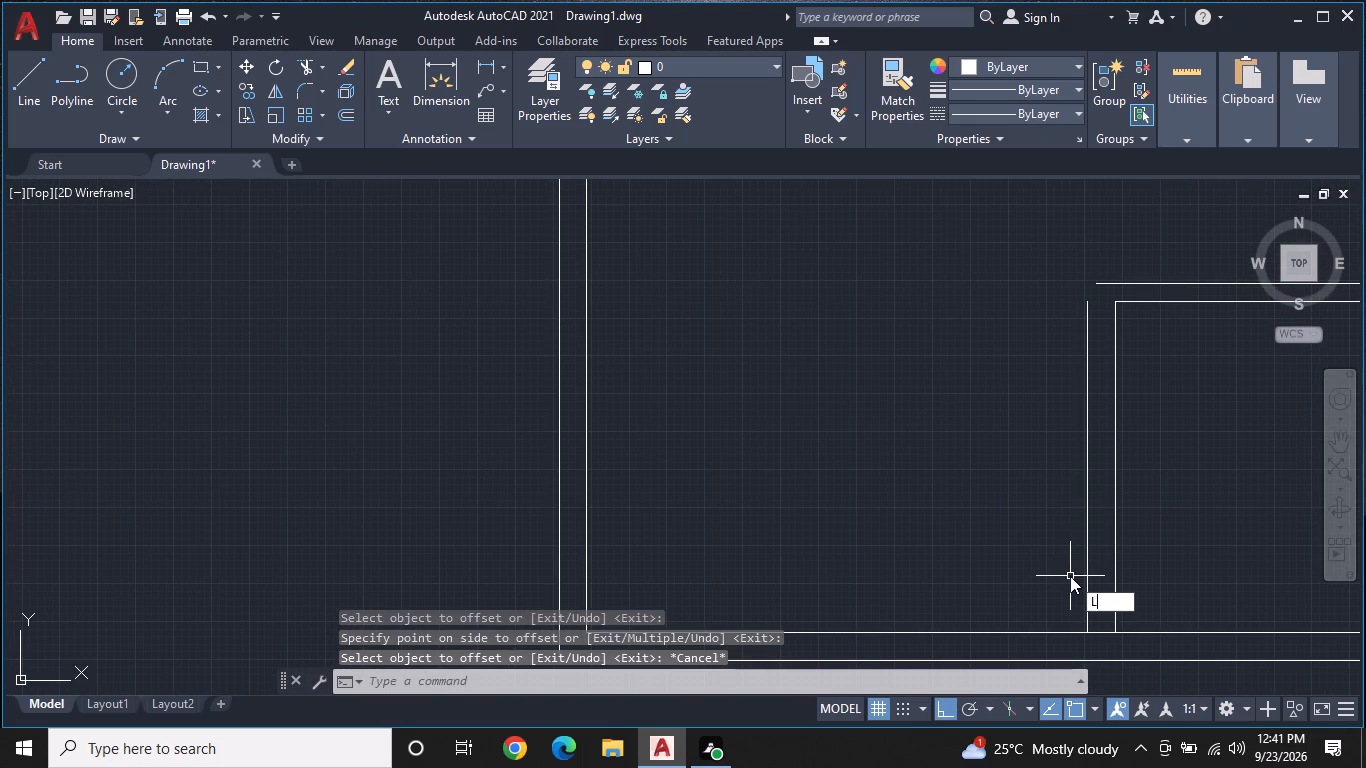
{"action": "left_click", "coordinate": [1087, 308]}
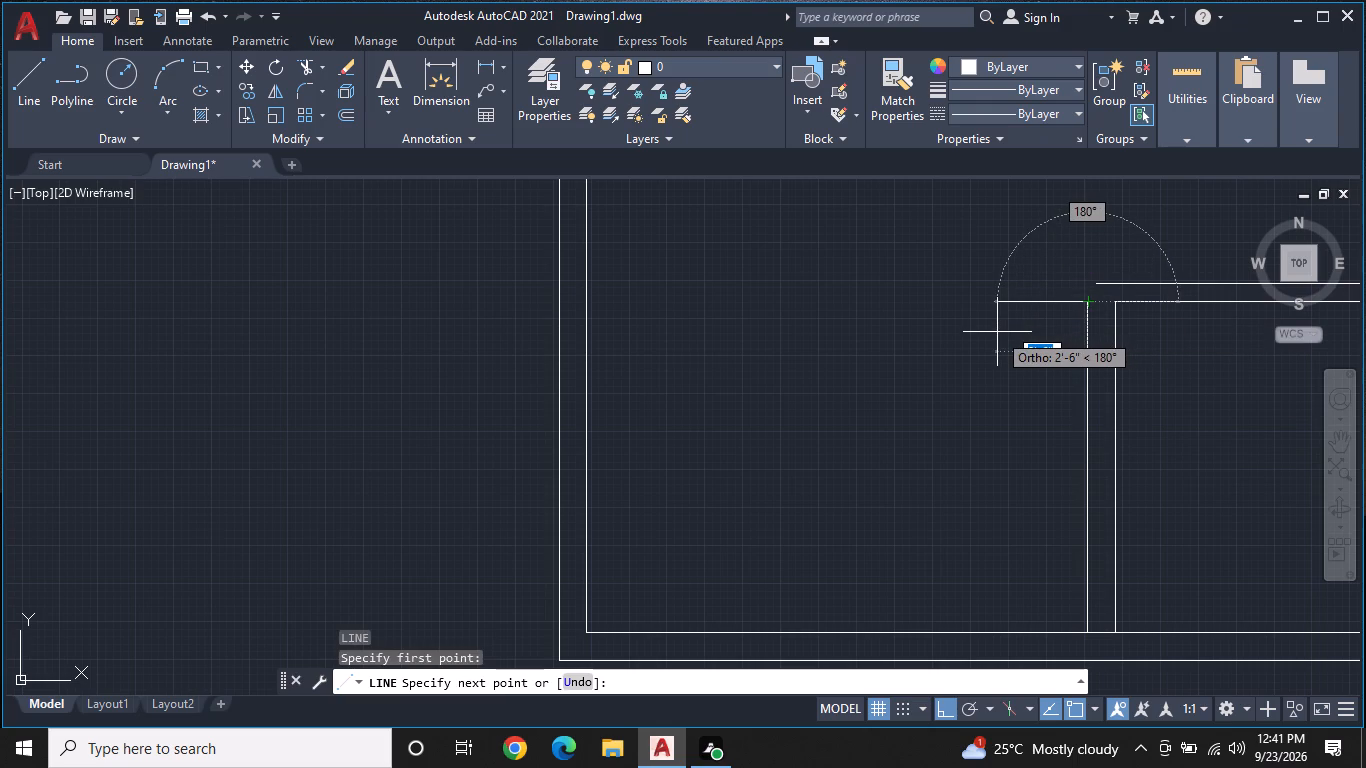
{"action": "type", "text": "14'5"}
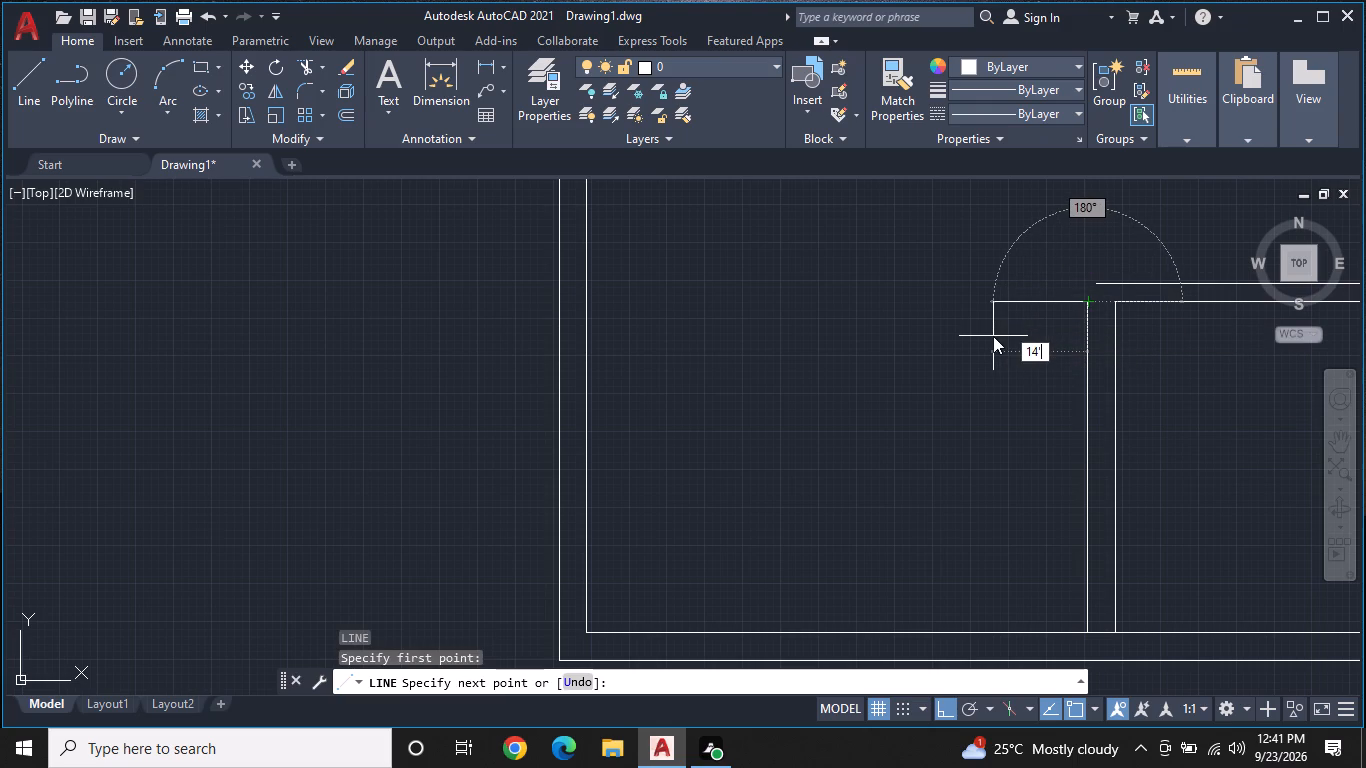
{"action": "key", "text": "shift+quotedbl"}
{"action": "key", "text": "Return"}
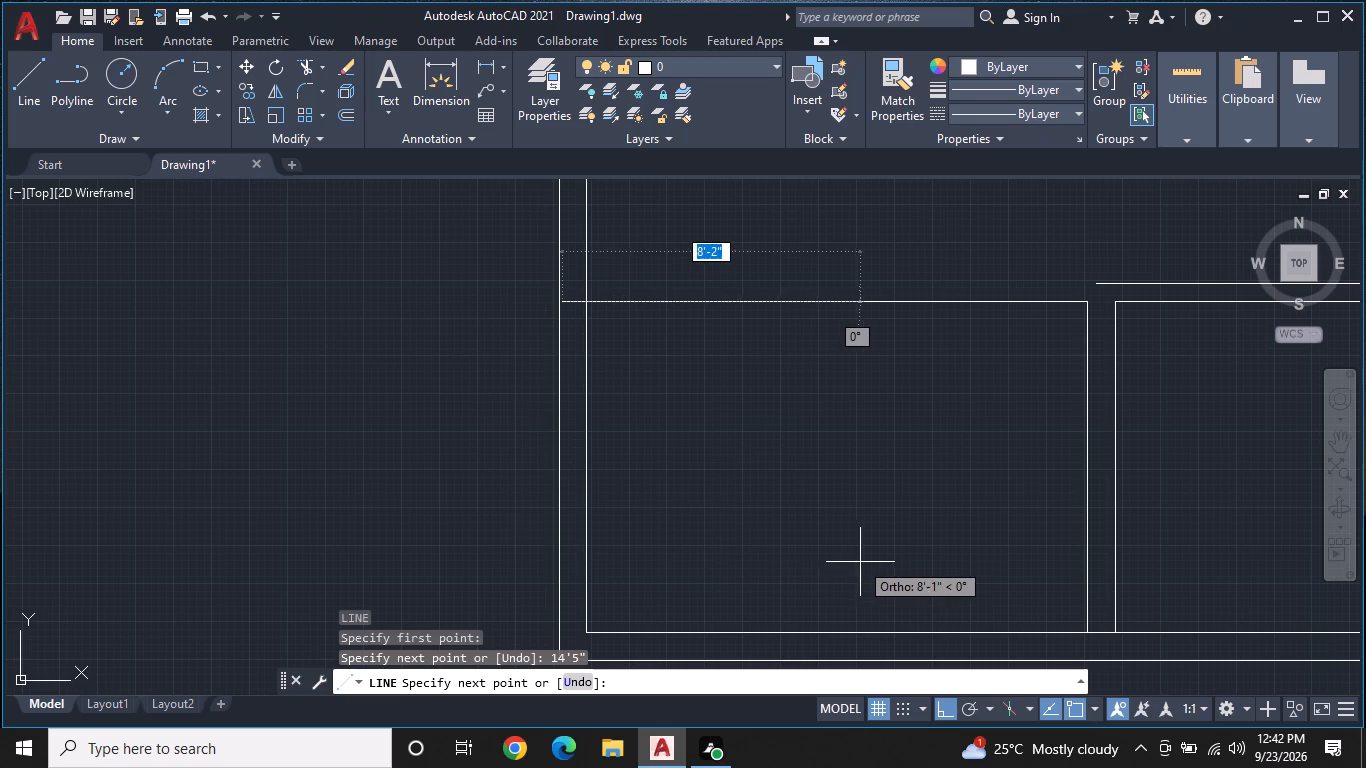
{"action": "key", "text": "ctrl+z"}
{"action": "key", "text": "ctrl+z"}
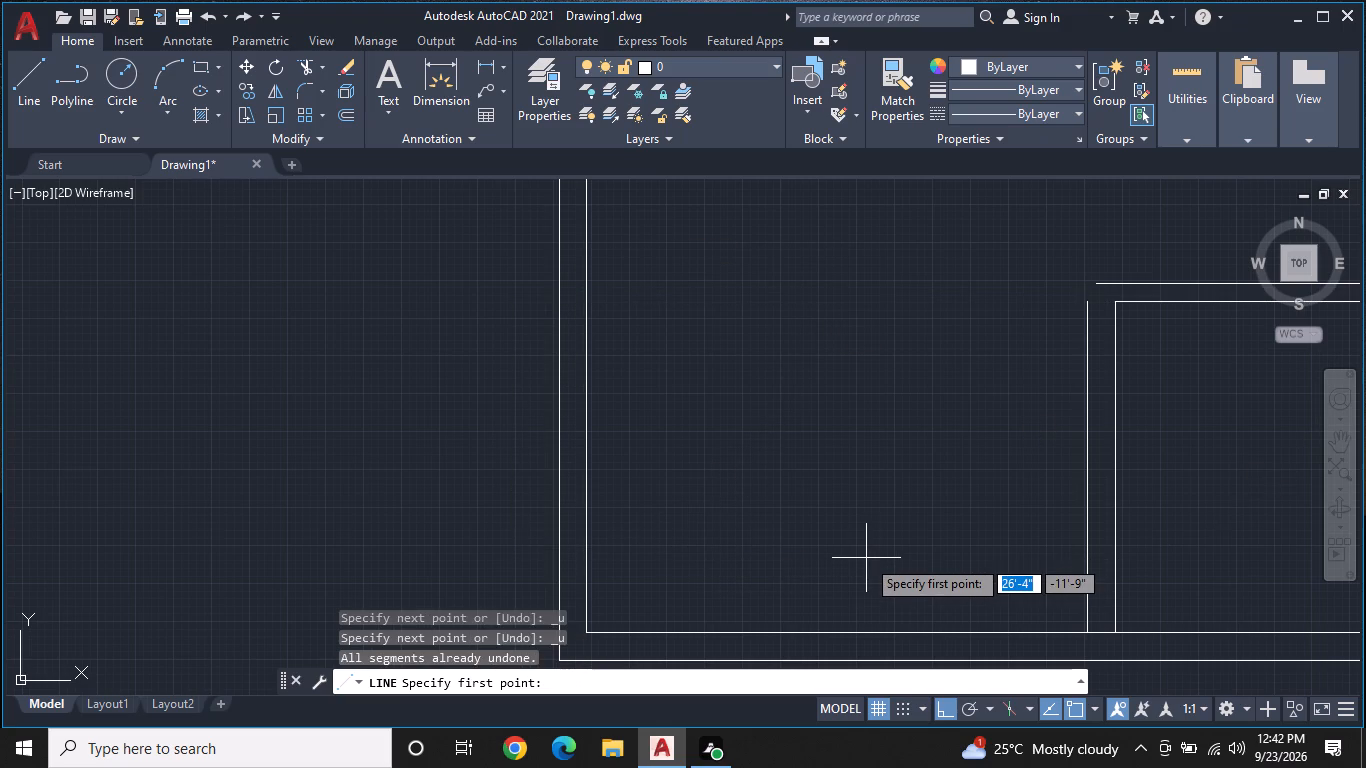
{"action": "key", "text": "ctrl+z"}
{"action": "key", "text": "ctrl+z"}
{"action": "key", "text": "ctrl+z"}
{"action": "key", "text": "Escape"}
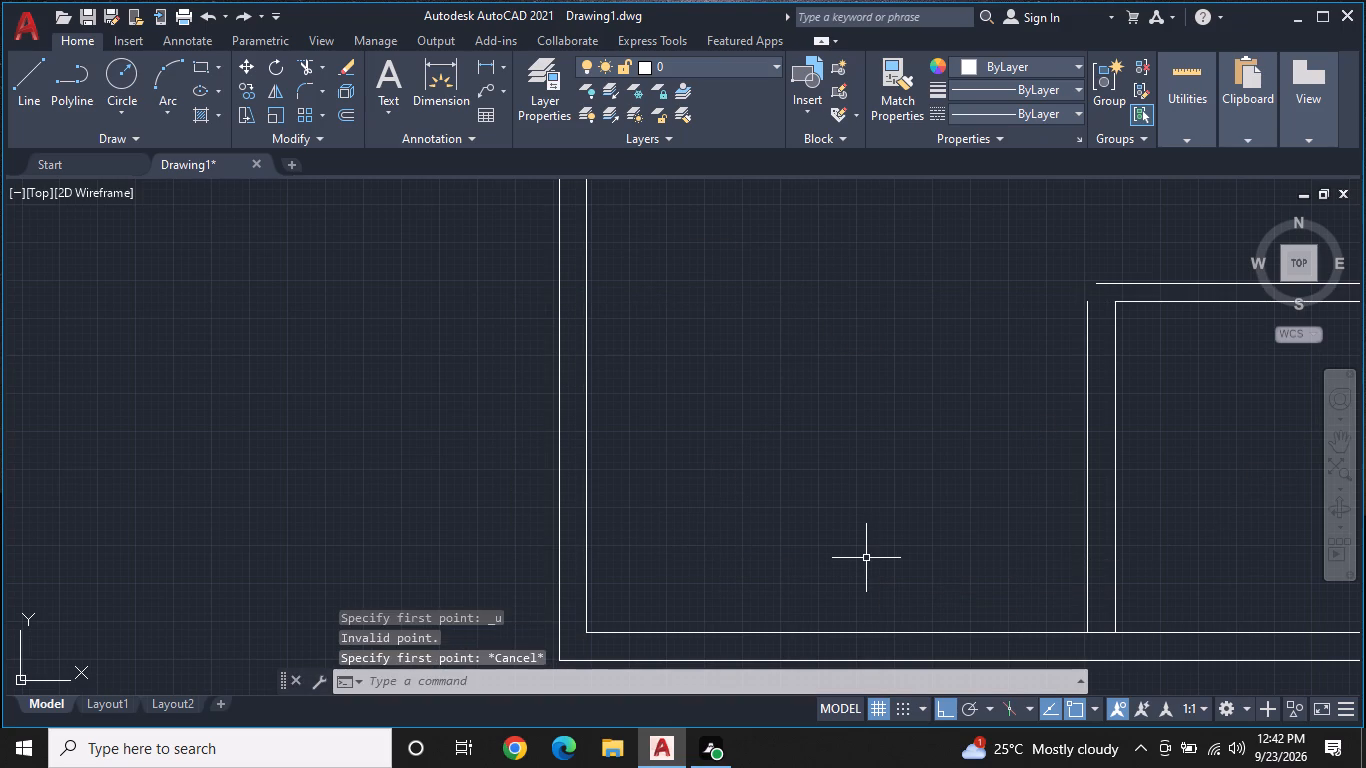
Undo the 9" offset of the lower-right room's left line.
{"action": "key", "text": "ctrl+z"}
{"action": "key", "text": "ctrl+z"}
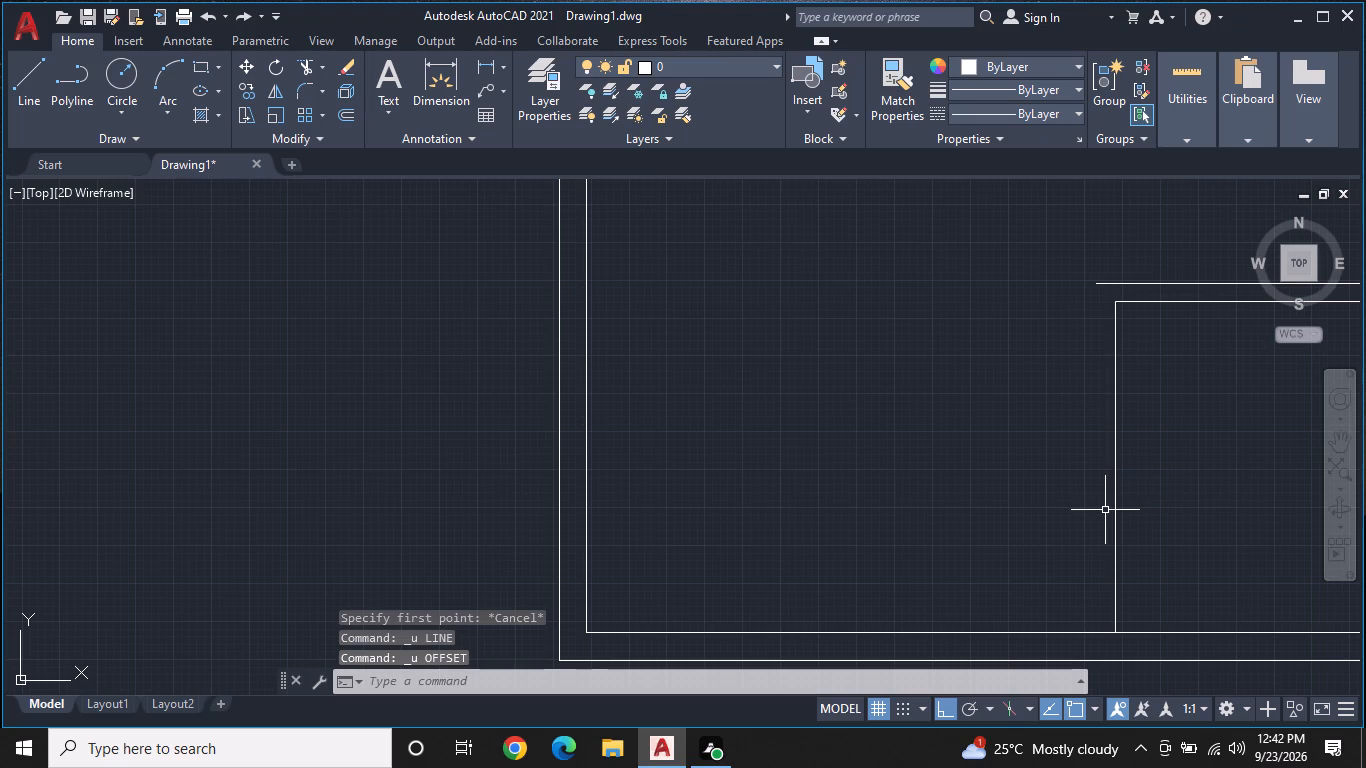
Offset the lower-right room's left line 7" leftward, outside the room.
{"action": "key", "text": "o"}
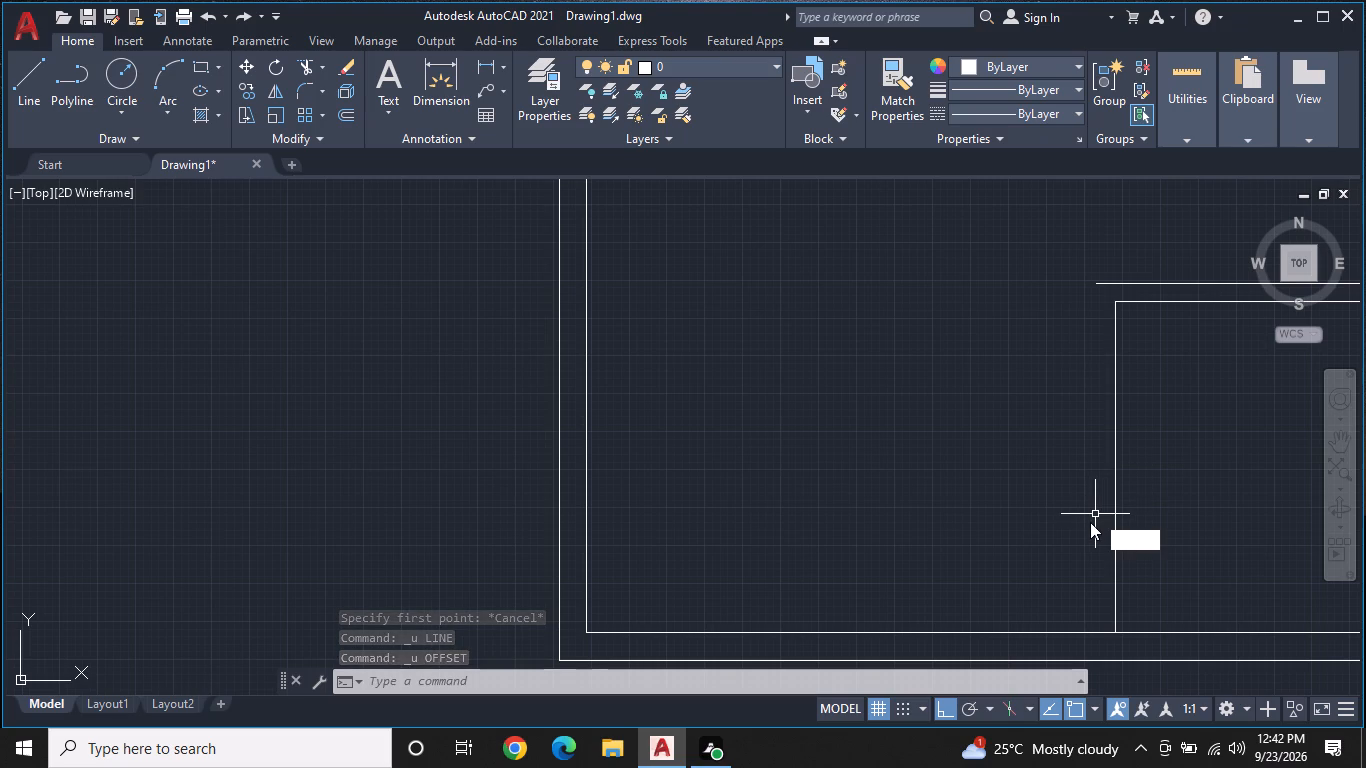
{"action": "type", "text": "F"}
{"action": "key", "text": "space"}
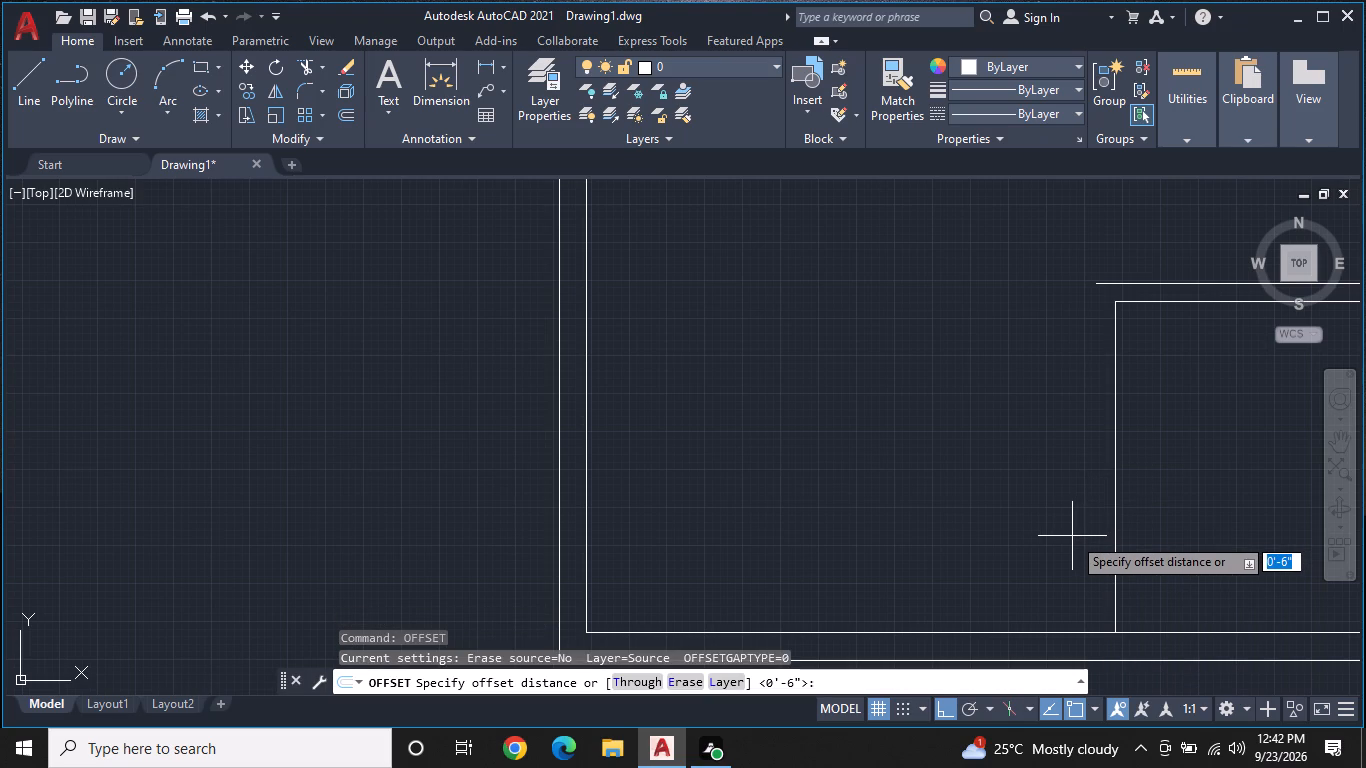
{"action": "key", "text": "7"}
{"action": "key", "text": "shift+quotedbl"}
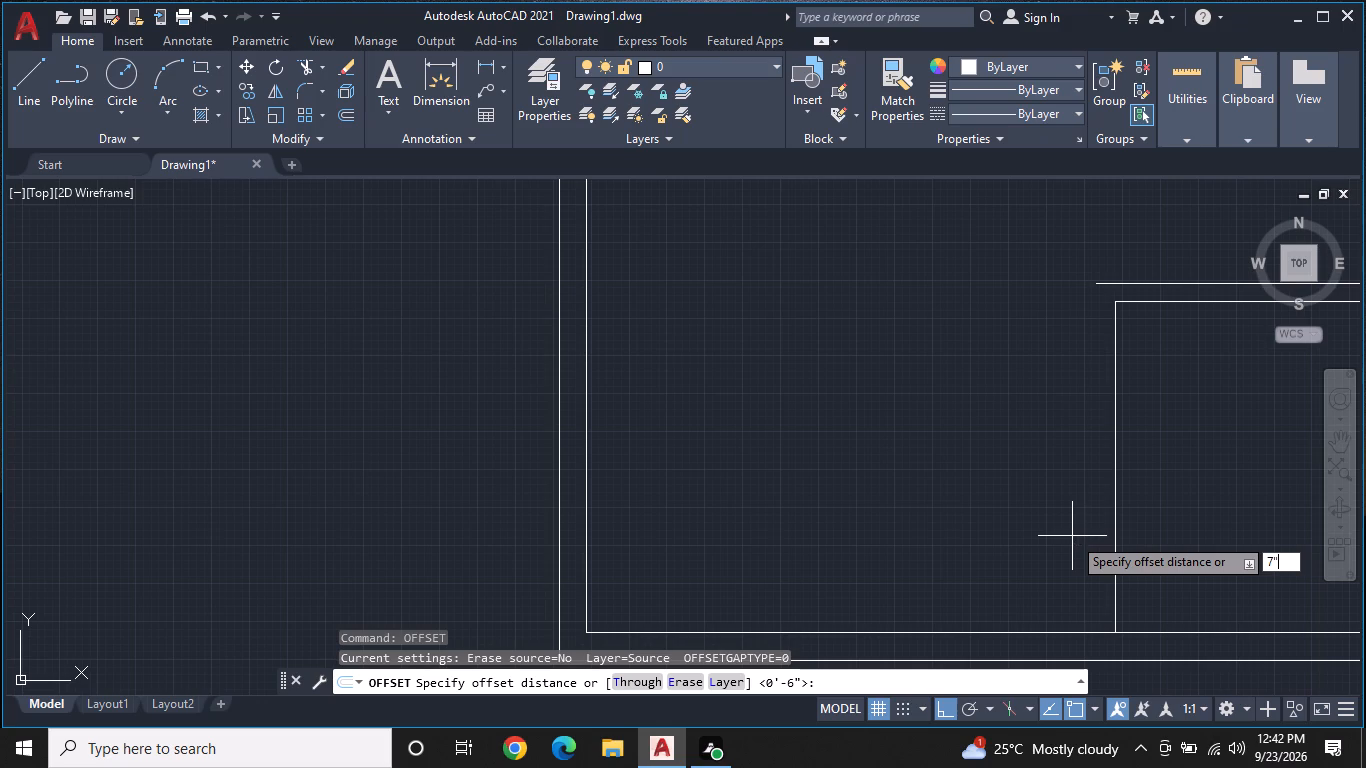
{"action": "key", "text": "Return"}
{"action": "left_click", "coordinate": [1113, 499]}
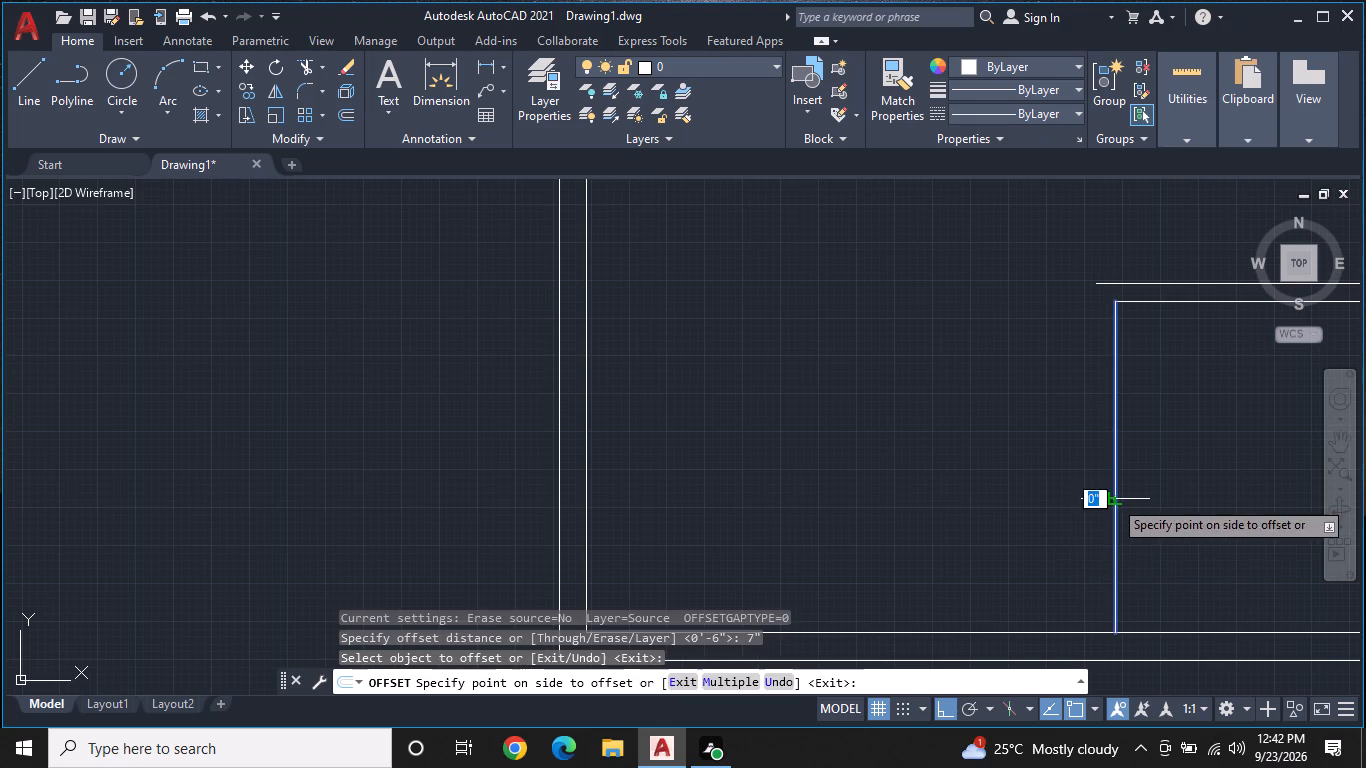
{"action": "left_click", "coordinate": [1036, 520]}
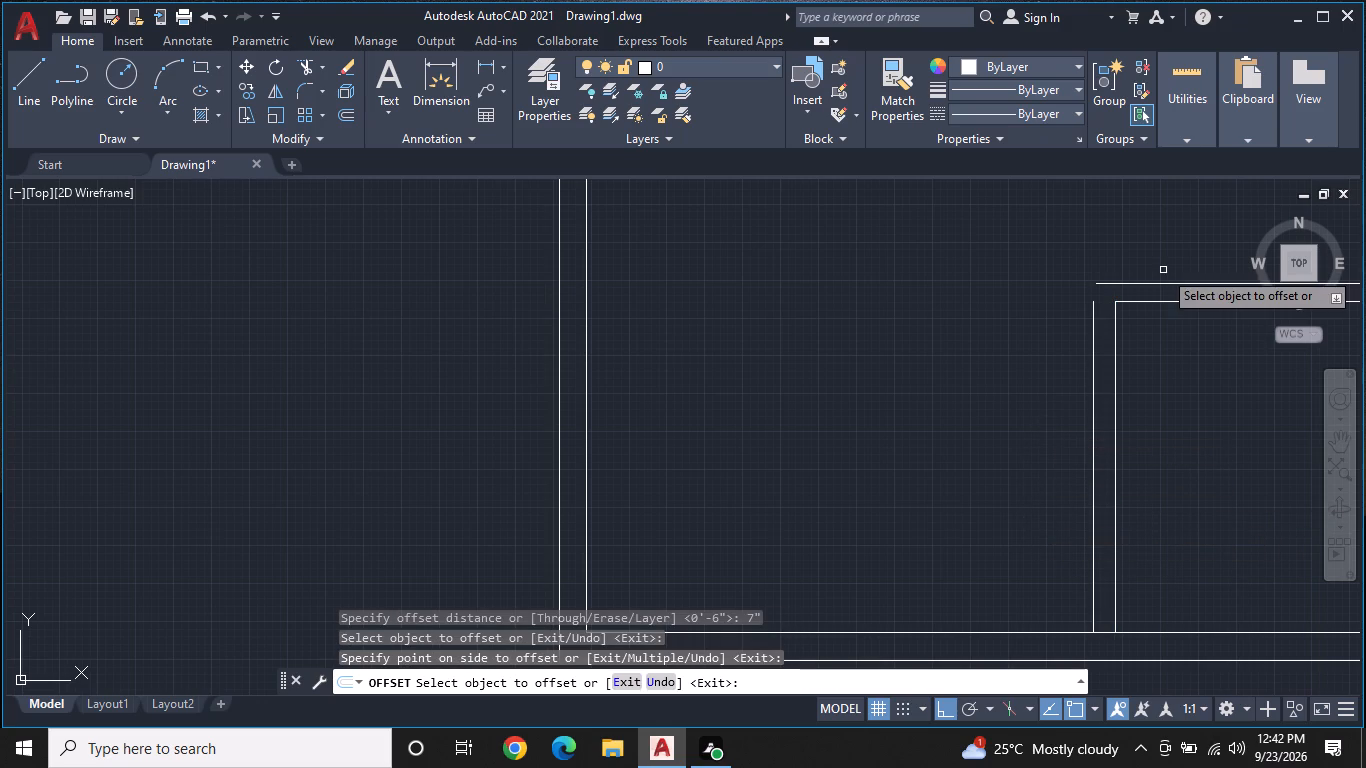
{"action": "key", "text": "Escape"}
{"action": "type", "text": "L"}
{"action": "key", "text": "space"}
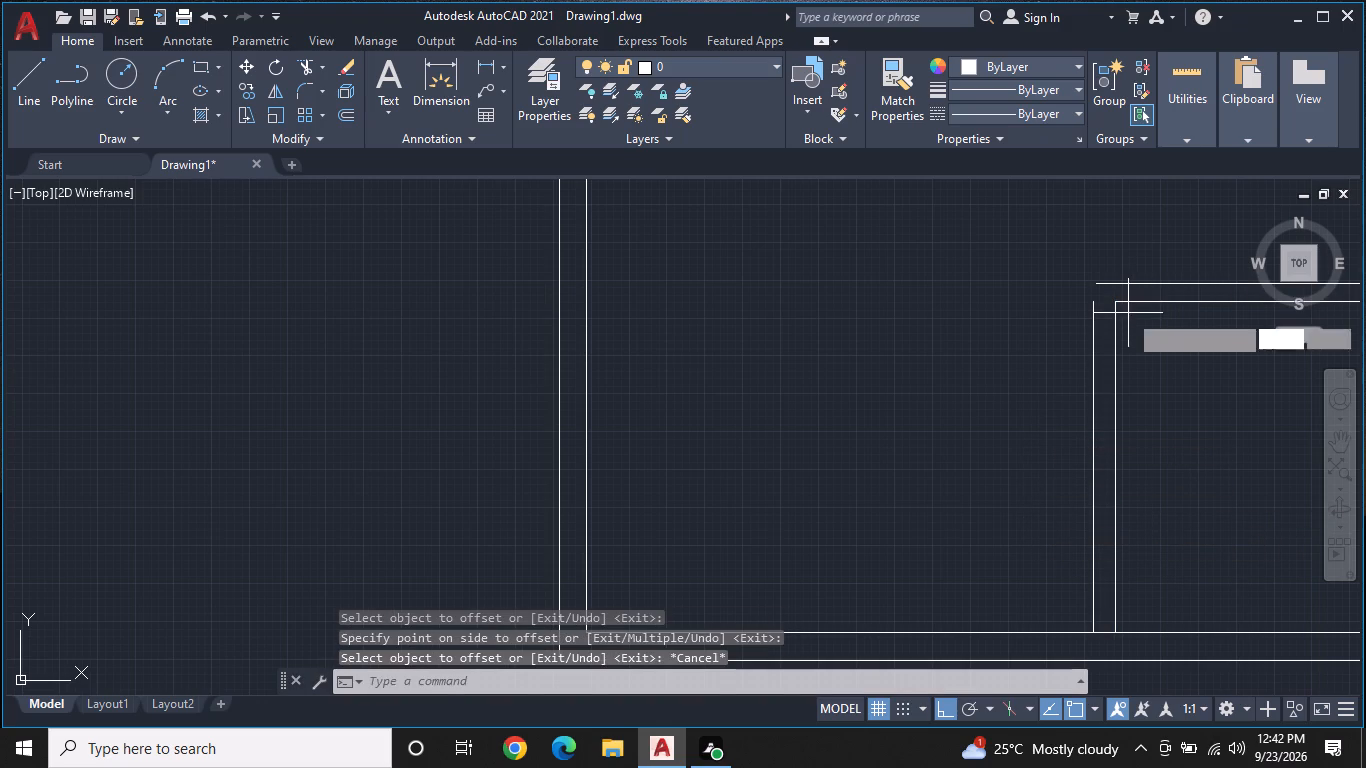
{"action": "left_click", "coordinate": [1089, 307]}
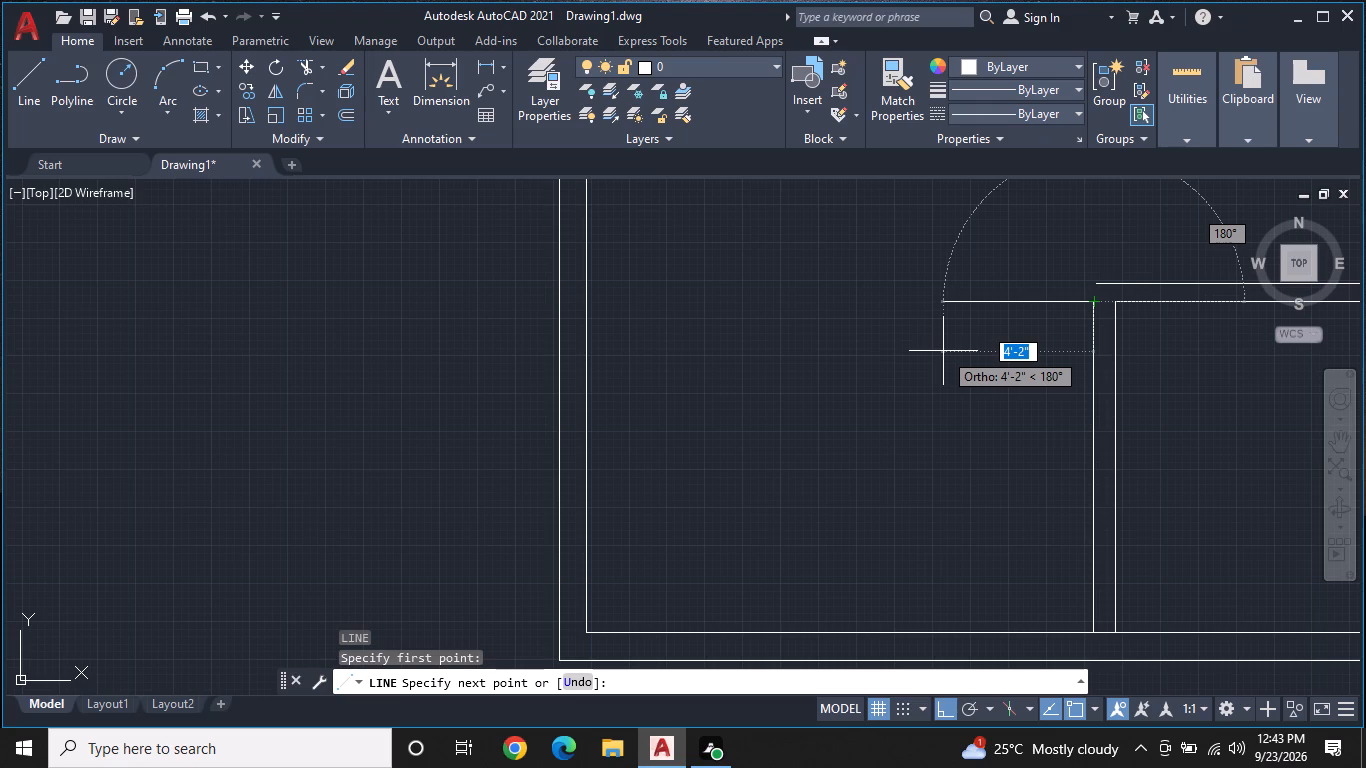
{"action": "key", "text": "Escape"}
Measure the lower-right room's inside width and height with the quick measuring tool.
{"action": "scroll", "coordinate": [1136, 361], "scroll_direction": "down", "scroll_amount": 2}
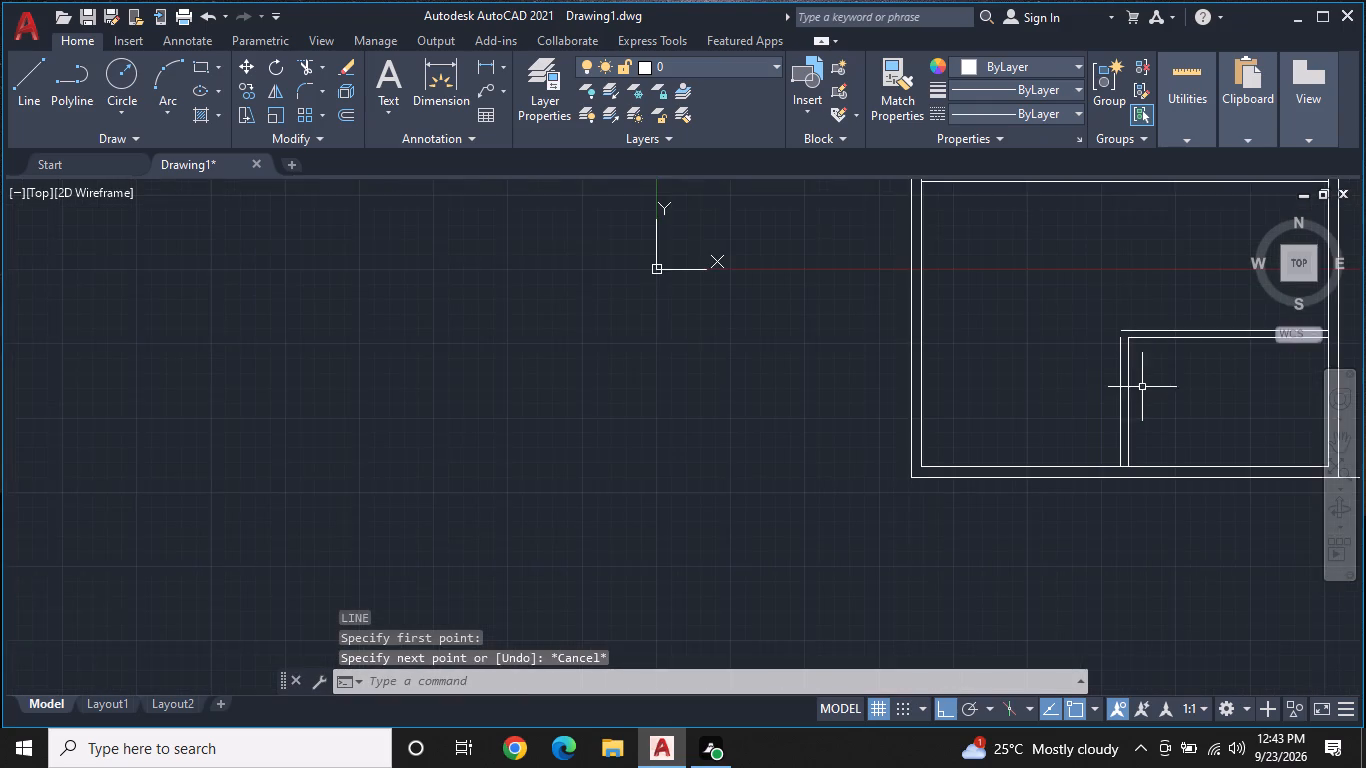
{"action": "middle_click_drag", "start_coordinate": [1122, 395], "coordinate": [961, 430]}
{"action": "left_click", "coordinate": [1193, 144]}
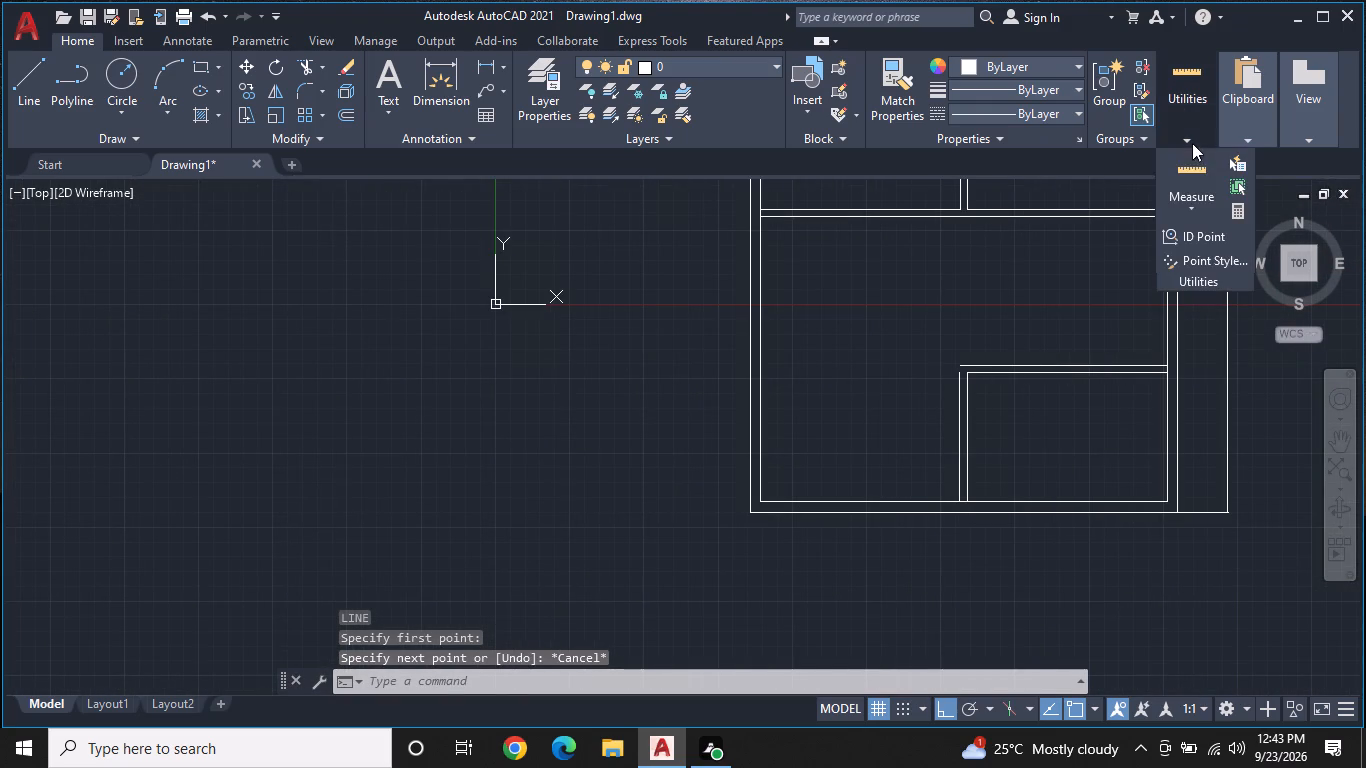
{"action": "left_click", "coordinate": [1191, 202]}
{"action": "left_click", "coordinate": [1184, 244]}
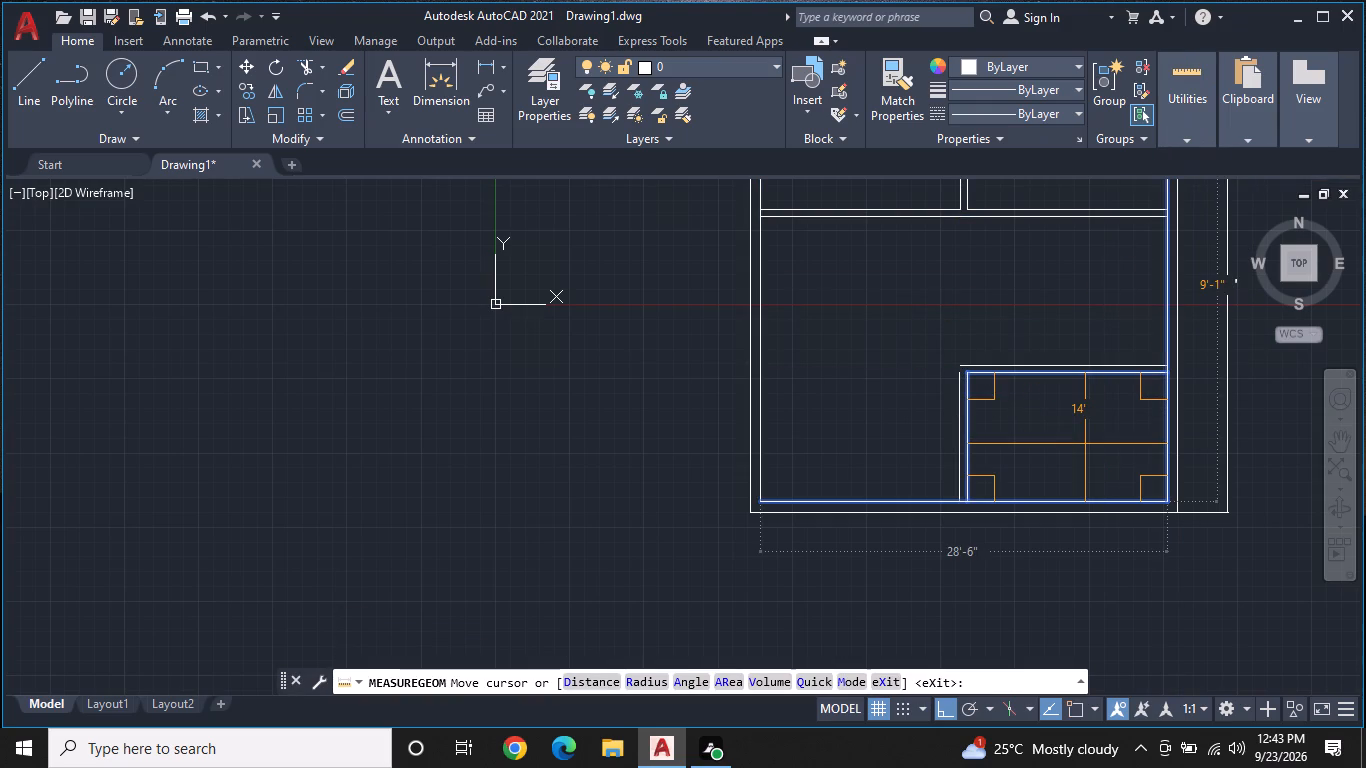
{"action": "key", "text": "Escape"}
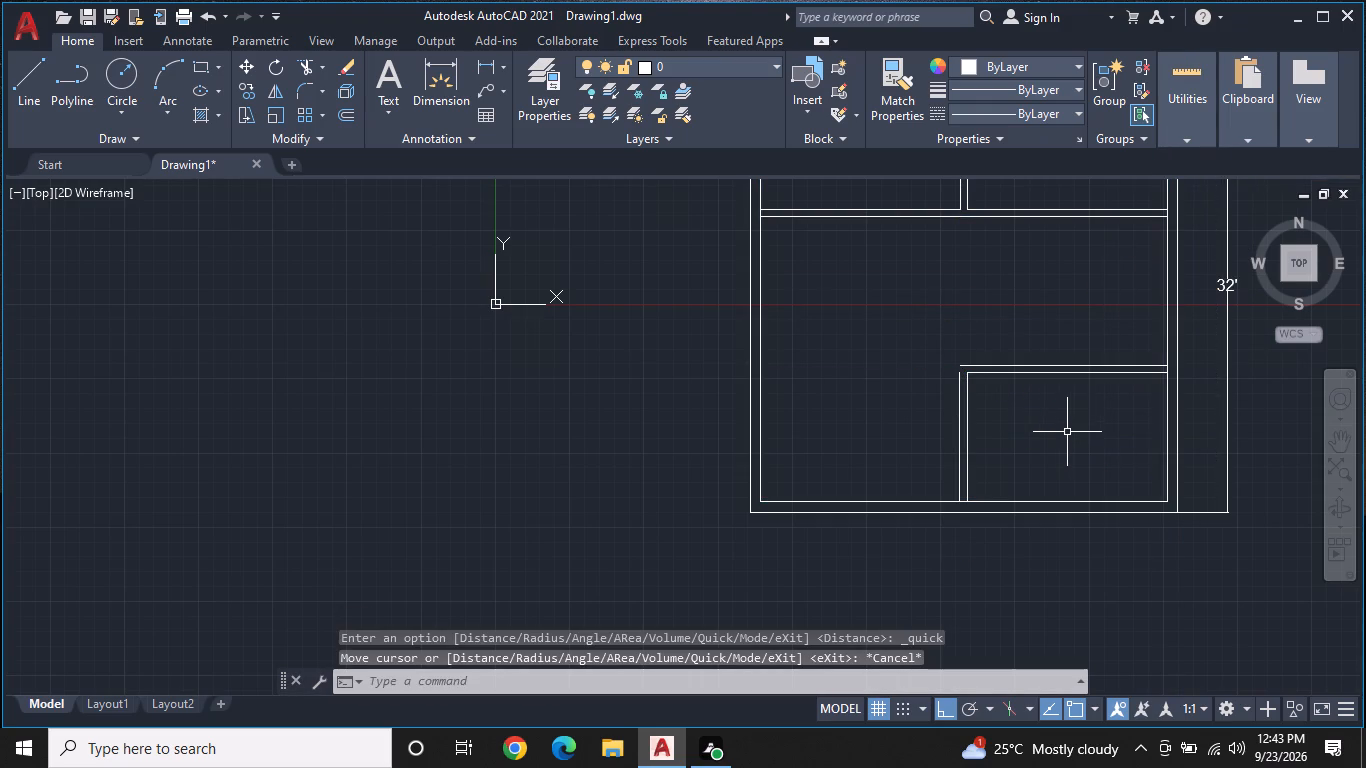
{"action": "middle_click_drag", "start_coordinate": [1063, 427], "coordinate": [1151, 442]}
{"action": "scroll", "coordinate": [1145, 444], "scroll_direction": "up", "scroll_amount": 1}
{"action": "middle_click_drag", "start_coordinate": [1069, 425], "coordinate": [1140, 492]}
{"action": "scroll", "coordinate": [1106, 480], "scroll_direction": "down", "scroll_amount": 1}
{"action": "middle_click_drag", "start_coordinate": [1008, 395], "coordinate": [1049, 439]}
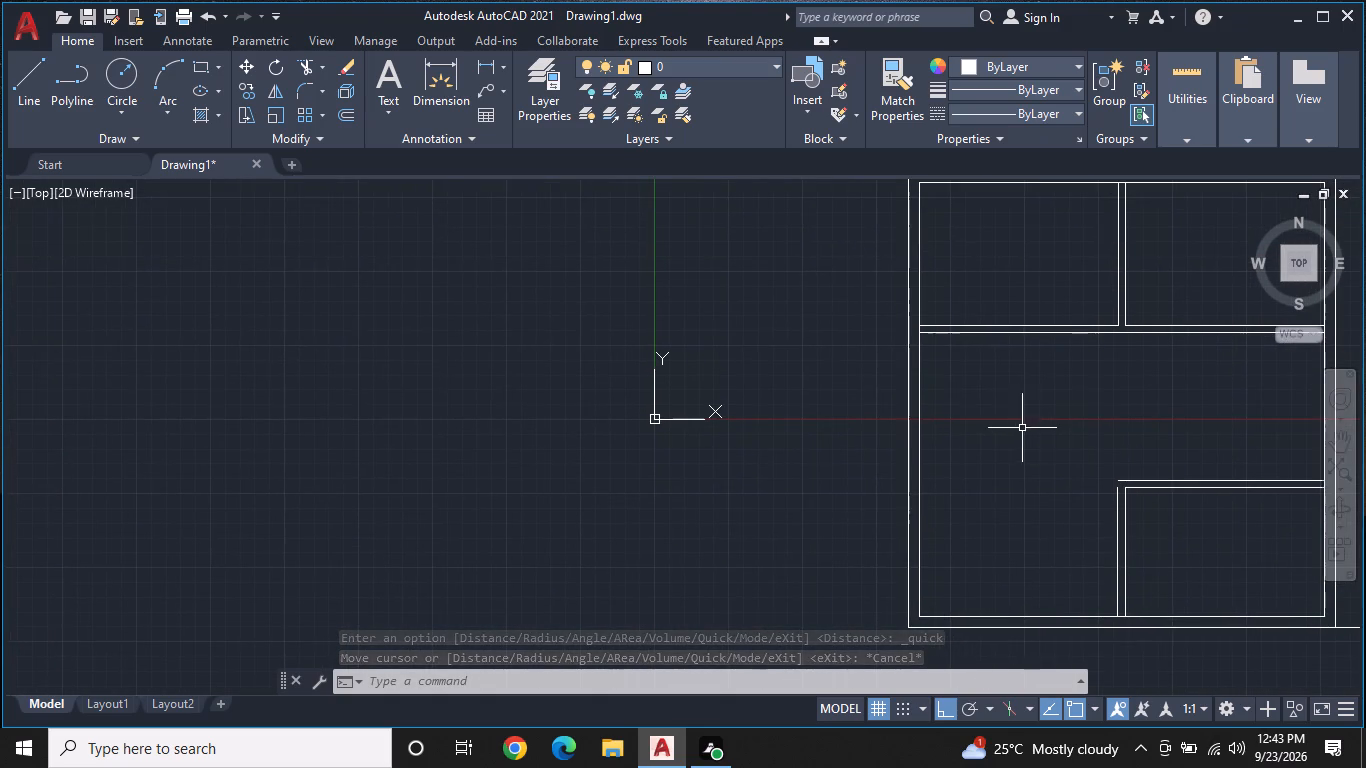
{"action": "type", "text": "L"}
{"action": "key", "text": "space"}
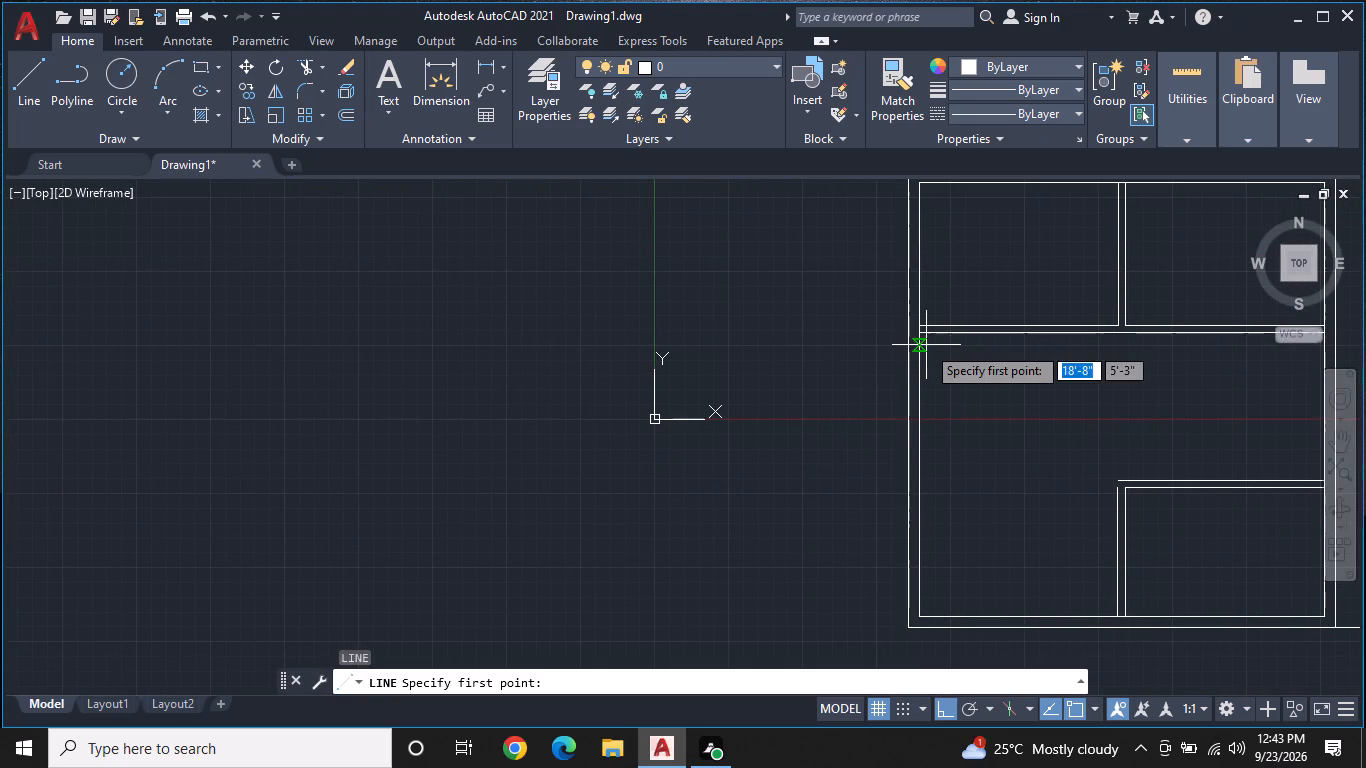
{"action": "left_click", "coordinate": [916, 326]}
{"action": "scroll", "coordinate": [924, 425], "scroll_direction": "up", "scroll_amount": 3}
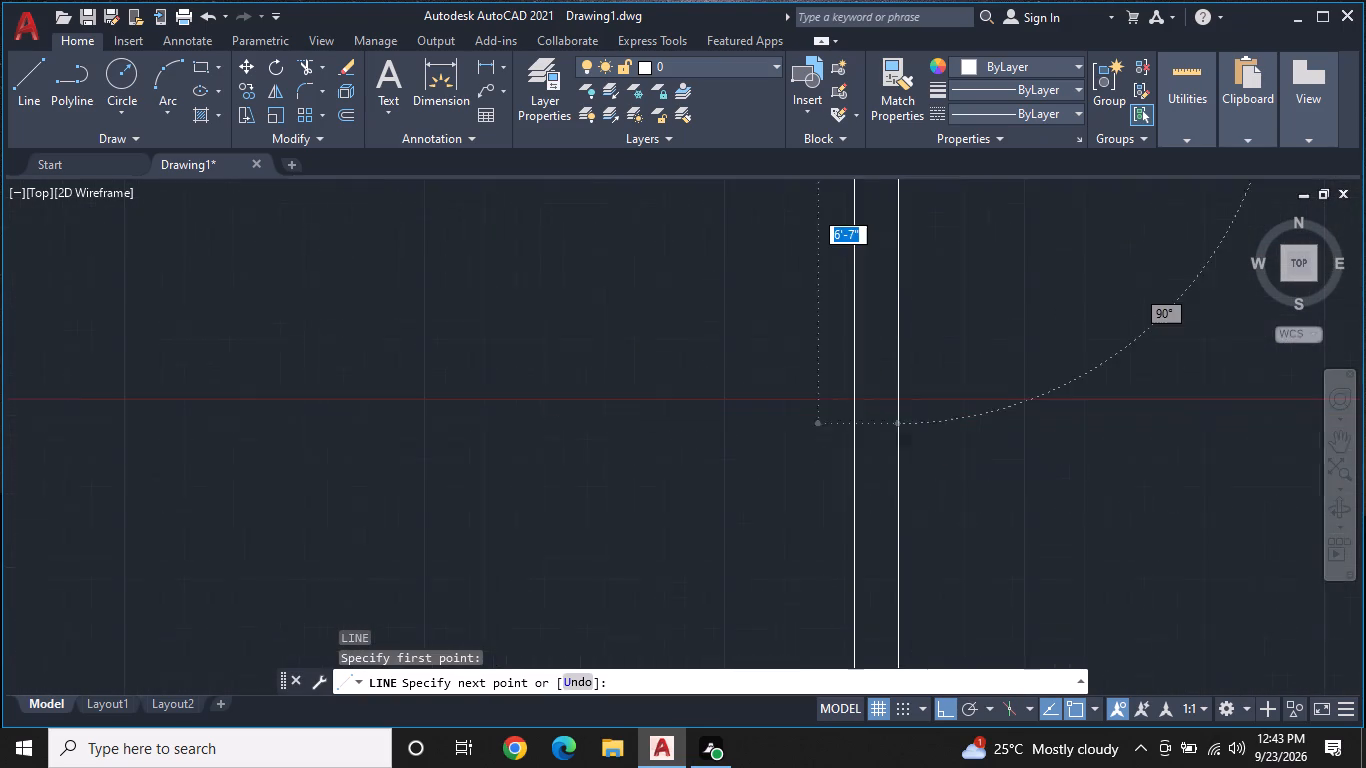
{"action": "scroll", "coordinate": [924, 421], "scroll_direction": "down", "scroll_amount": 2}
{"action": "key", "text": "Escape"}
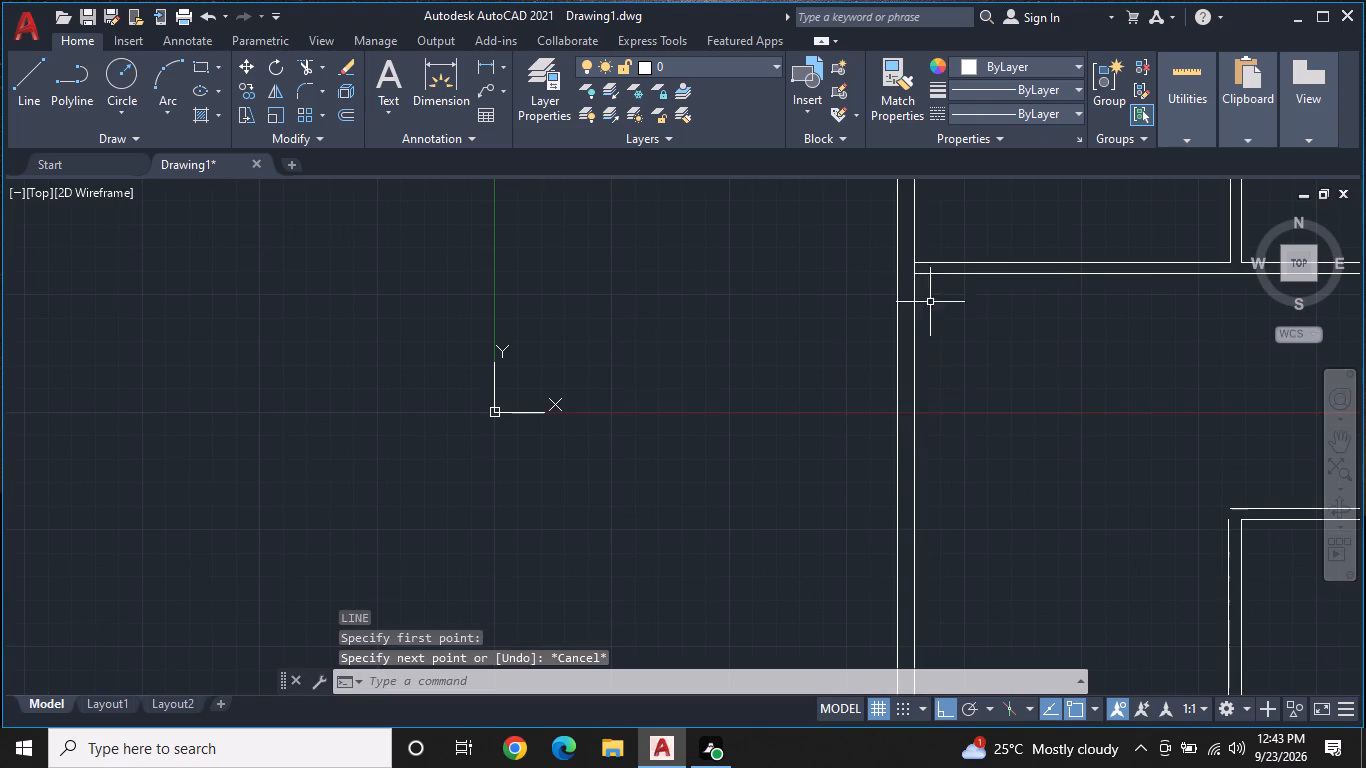
Draw a 10'5" line down the left wall's inner face, starting at the underside of the top rooms' horizontal partition.
{"action": "scroll", "coordinate": [919, 288], "scroll_direction": "up", "scroll_amount": 1}
{"action": "type", "text": "L"}
{"action": "key", "text": "space"}
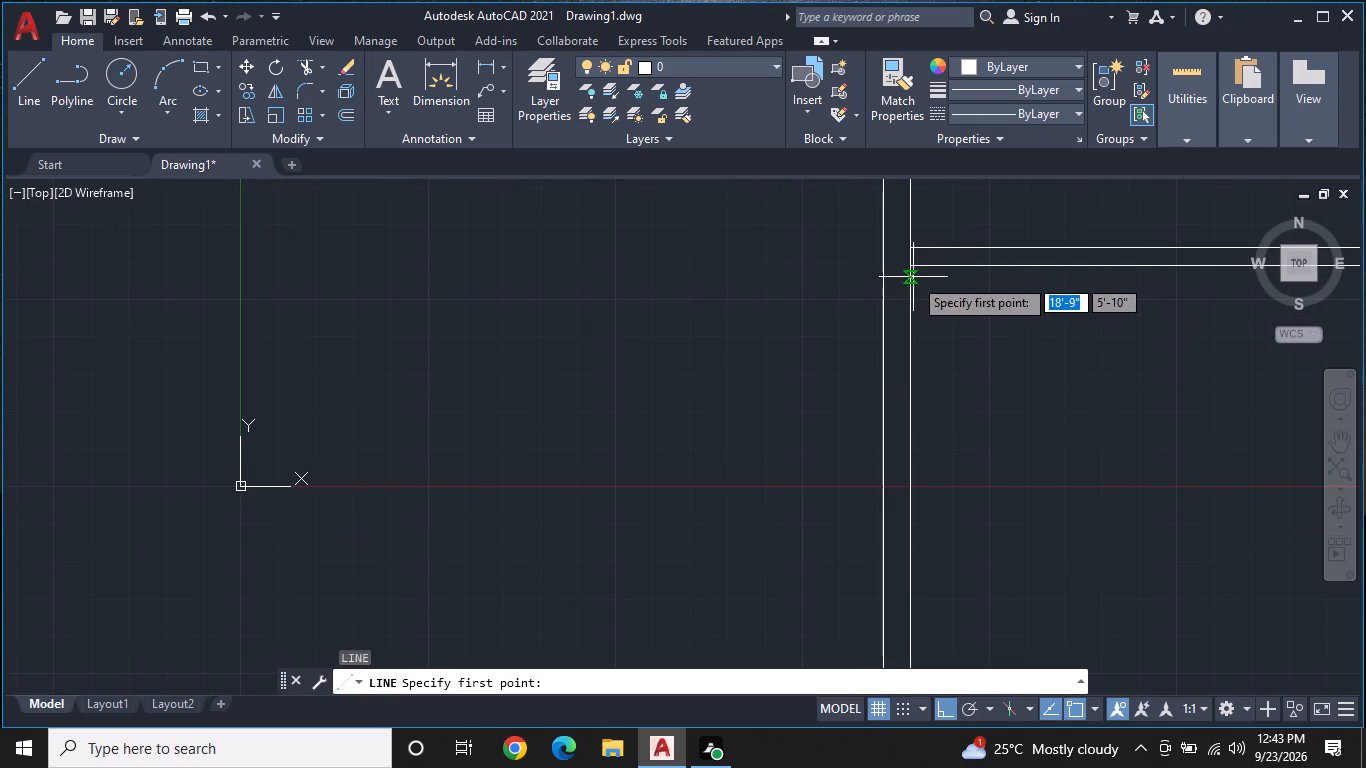
{"action": "left_click", "coordinate": [913, 272]}
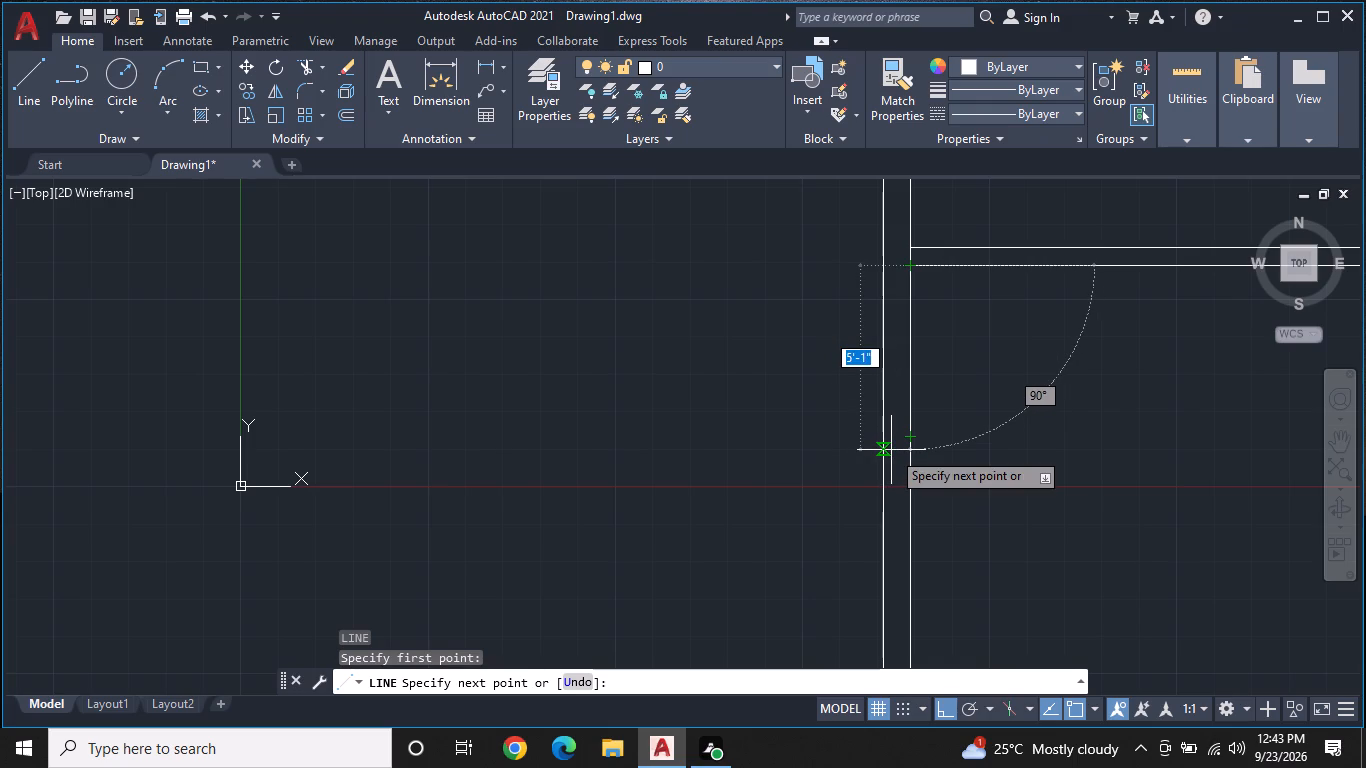
{"action": "type", "text": "10"}
{"action": "key", "text": "apostrophe"}
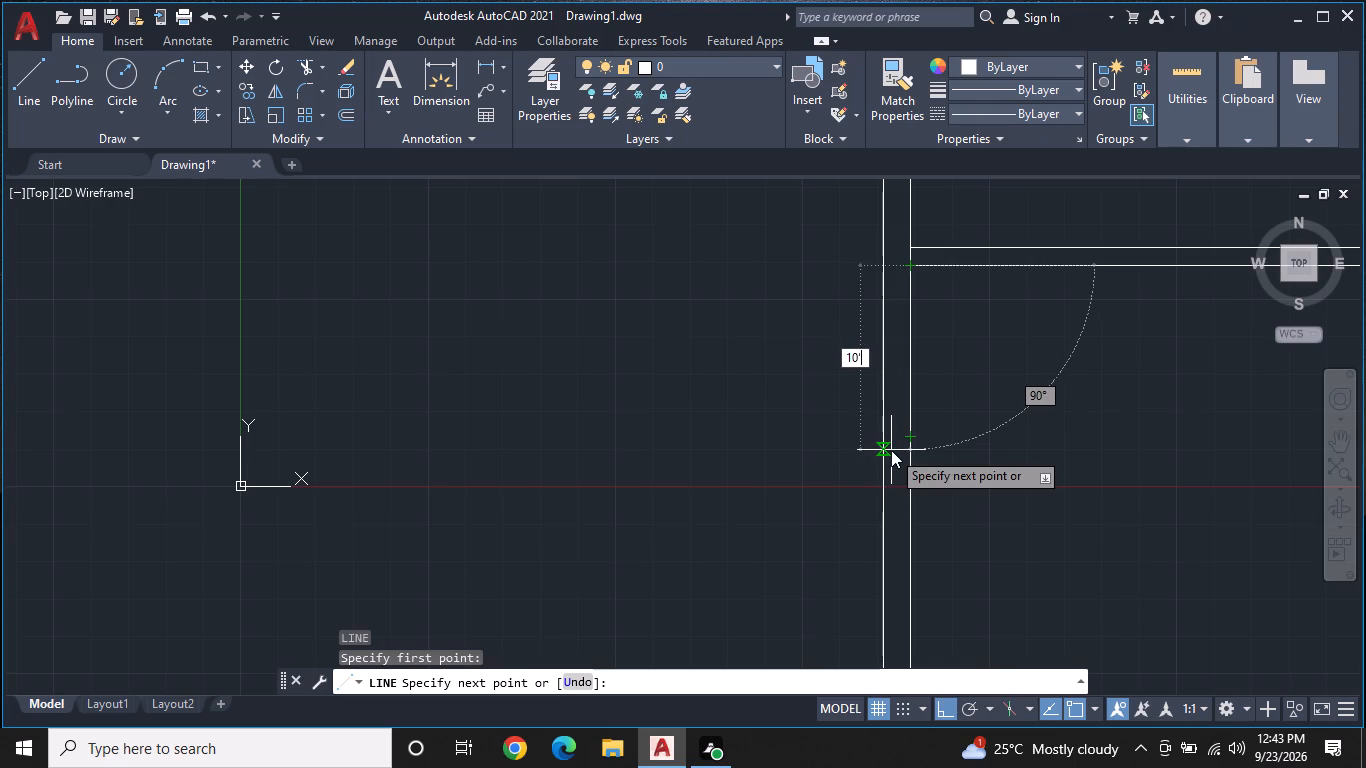
{"action": "key", "text": "5"}
{"action": "key", "text": "shift+quotedbl"}
{"action": "key", "text": "Return"}
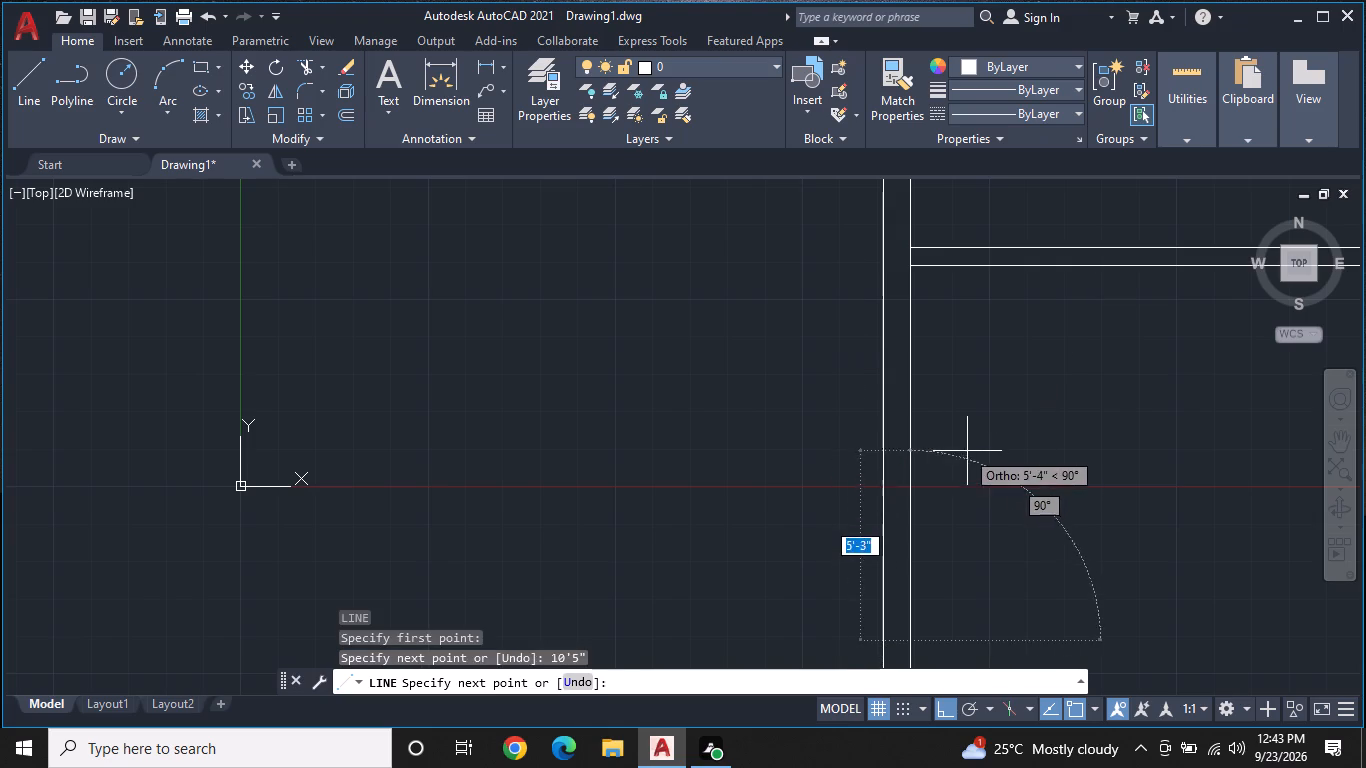
Continue the line 6' to the right and back up to the partition's underside to enclose the left room.
{"action": "middle_click_drag", "start_coordinate": [978, 464], "coordinate": [1000, 324]}
{"action": "scroll", "coordinate": [1000, 324], "scroll_direction": "up", "scroll_amount": 1}
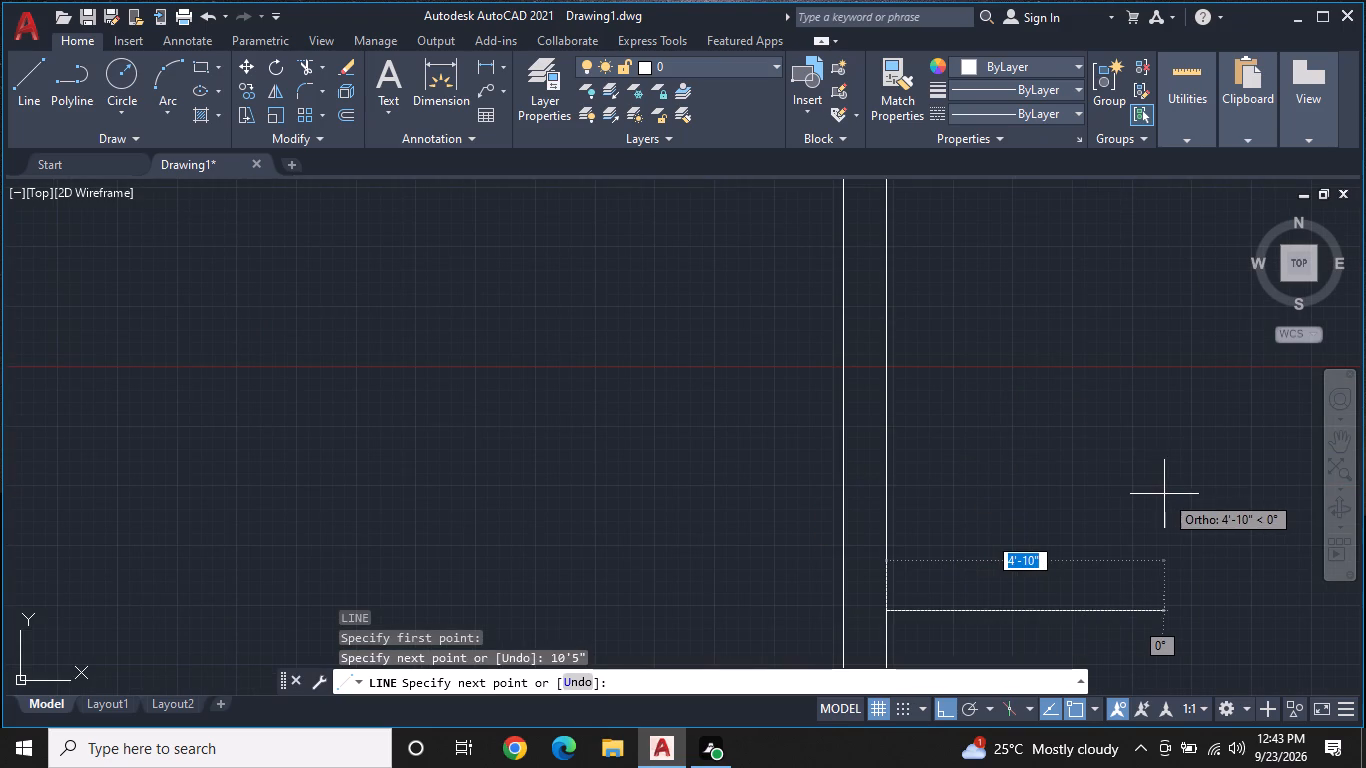
{"action": "key", "text": "6"}
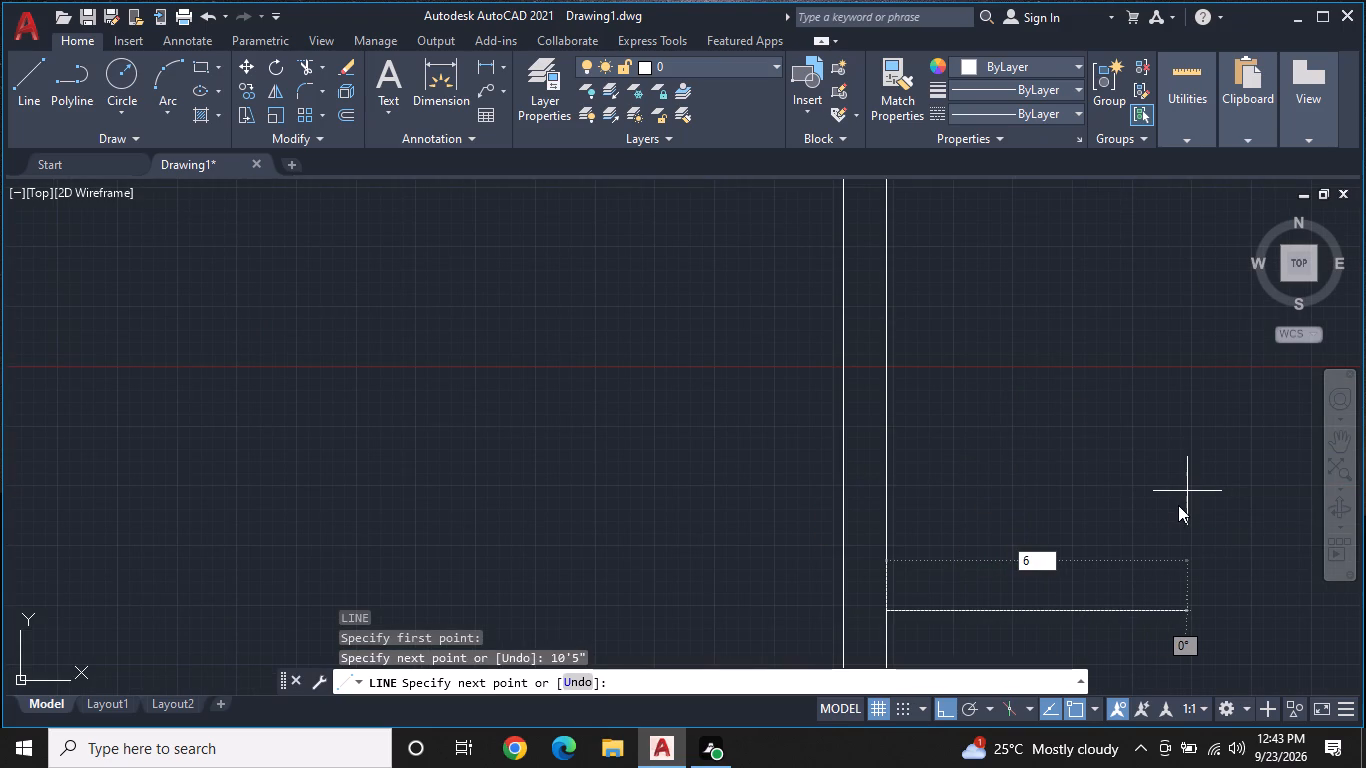
{"action": "key", "text": "apostrophe"}
{"action": "key", "text": "Return"}
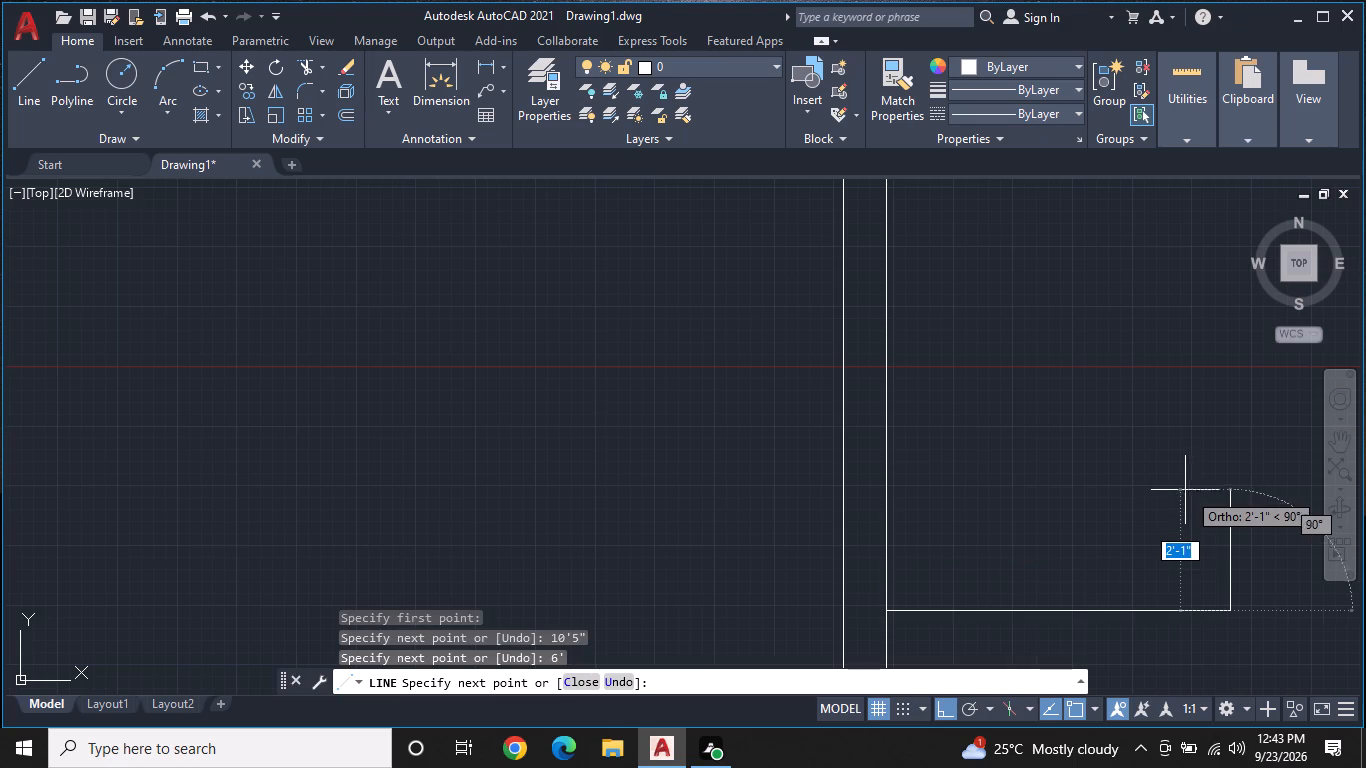
{"action": "middle_click_drag", "start_coordinate": [1173, 329], "coordinate": [1148, 473]}
{"action": "scroll", "coordinate": [1146, 477], "scroll_direction": "down", "scroll_amount": 2}
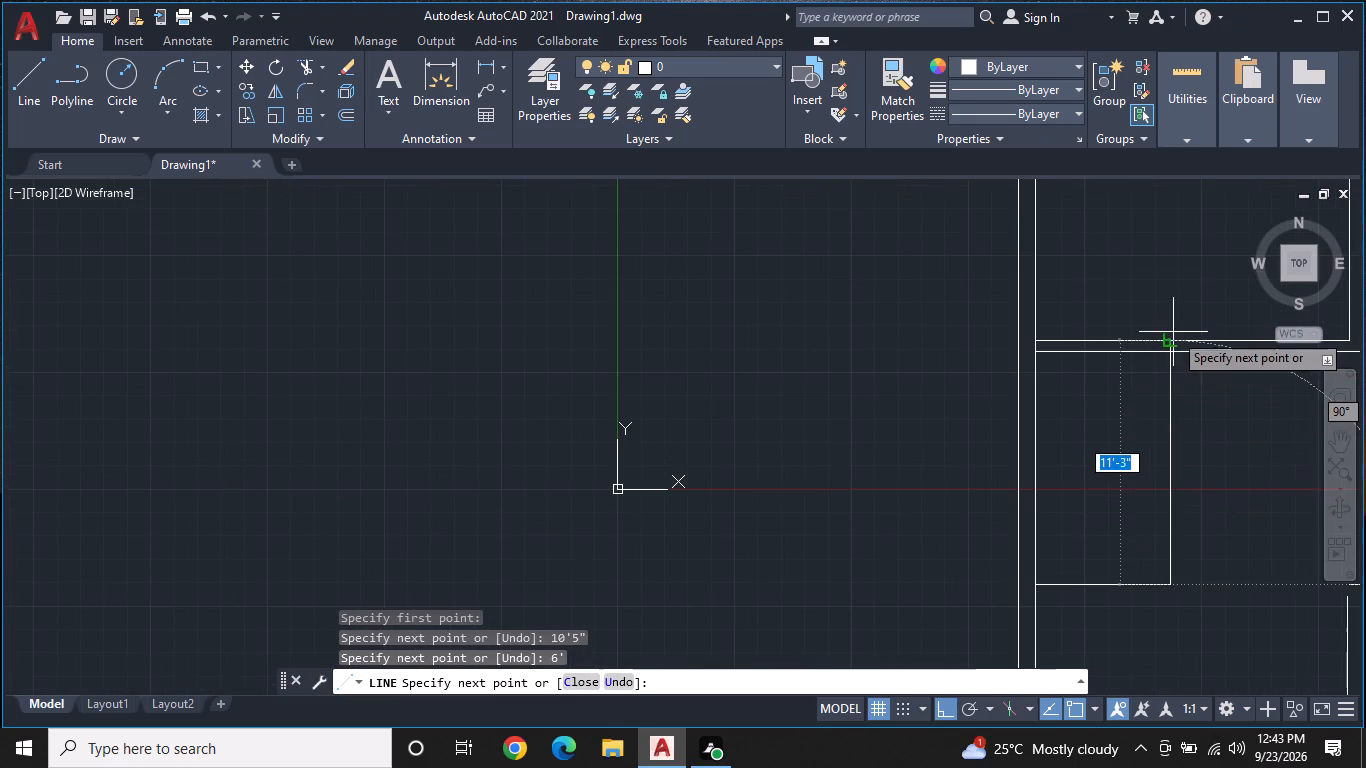
{"action": "scroll", "coordinate": [1166, 359], "scroll_direction": "up", "scroll_amount": 2}
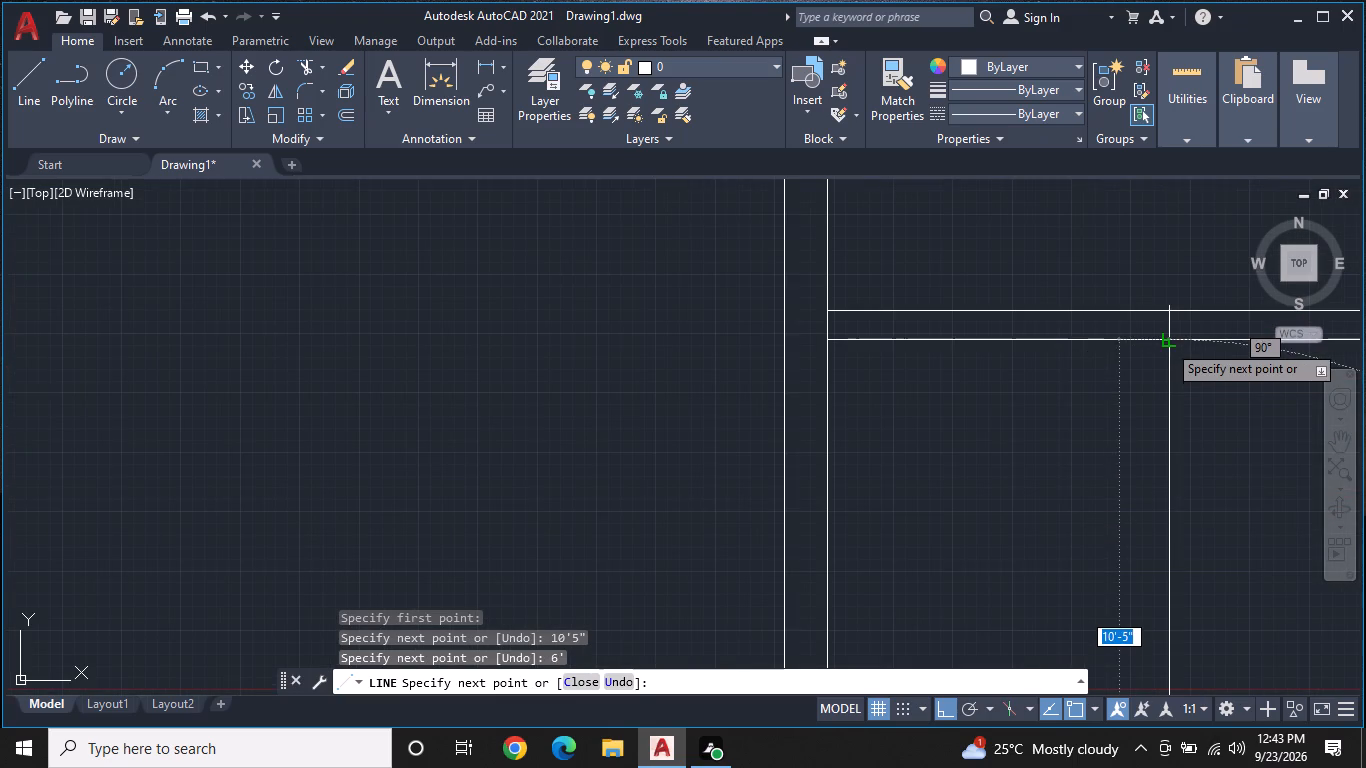
{"action": "left_click", "coordinate": [1167, 343]}
{"action": "key", "text": "Escape"}
Offset the left room's right-hand line 6" to the right, outside the room.
{"action": "middle_click_drag", "start_coordinate": [1147, 417], "coordinate": [1089, 372]}
{"action": "scroll", "coordinate": [1087, 364], "scroll_direction": "down", "scroll_amount": 1}
{"action": "key", "text": "o"}
{"action": "type", "text": "F"}
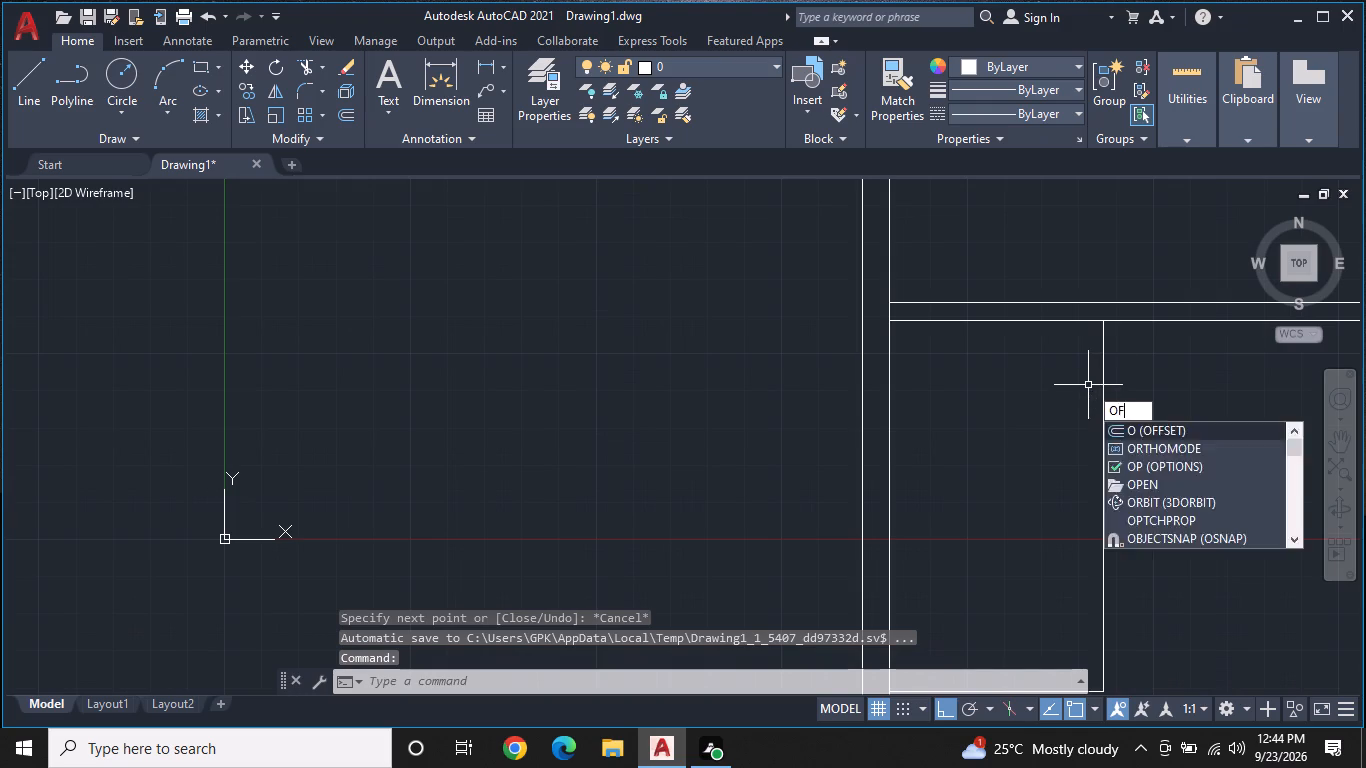
{"action": "key", "text": "space"}
{"action": "key", "text": "6"}
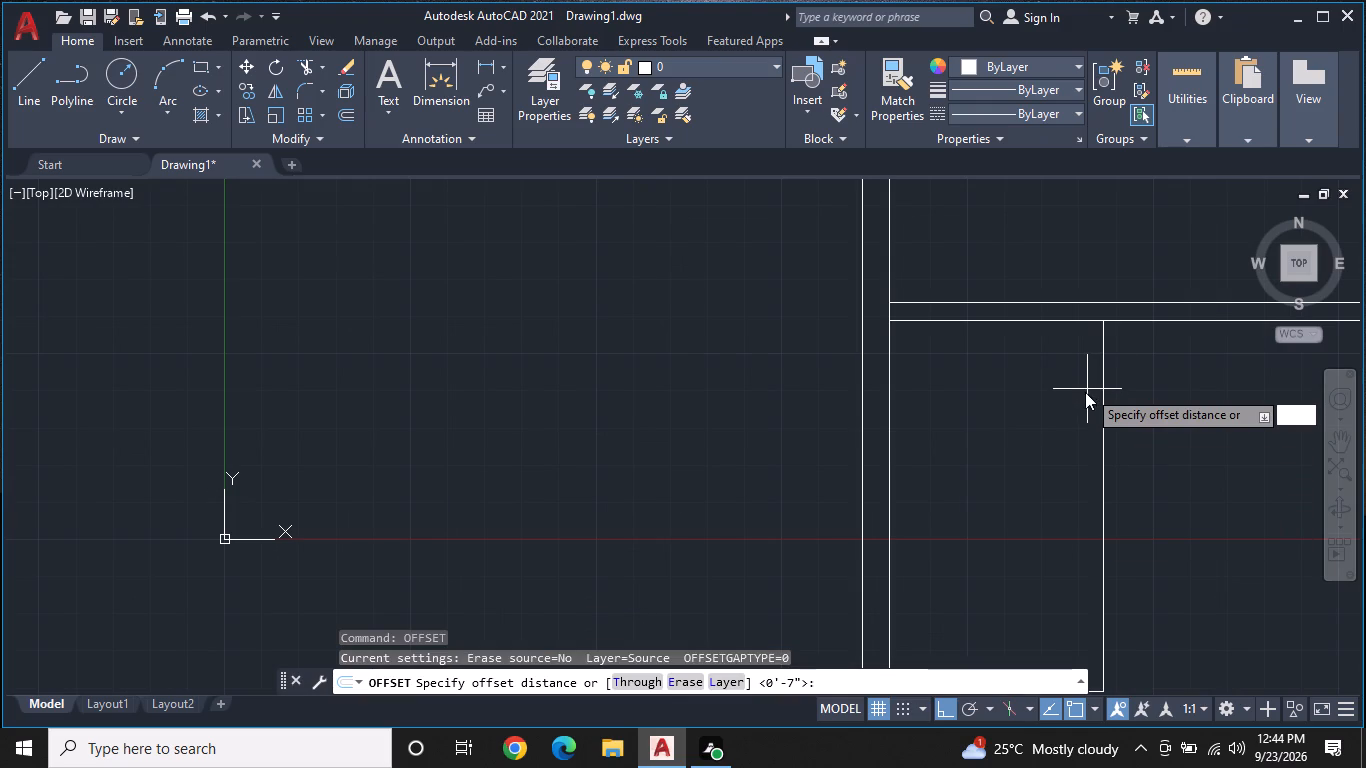
{"action": "key", "text": "shift+quotedbl"}
{"action": "key", "text": "Return"}
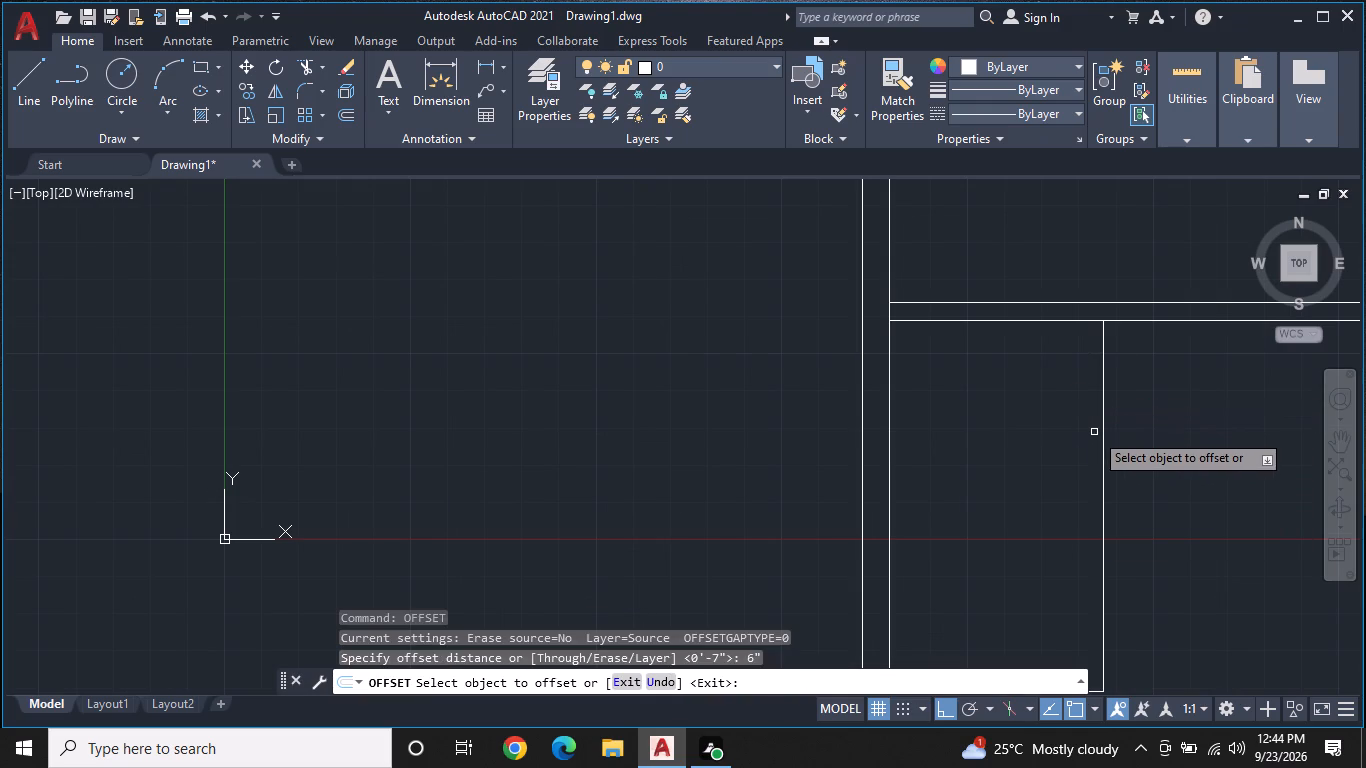
{"action": "left_click", "coordinate": [1101, 421]}
{"action": "left_click", "coordinate": [1132, 424]}
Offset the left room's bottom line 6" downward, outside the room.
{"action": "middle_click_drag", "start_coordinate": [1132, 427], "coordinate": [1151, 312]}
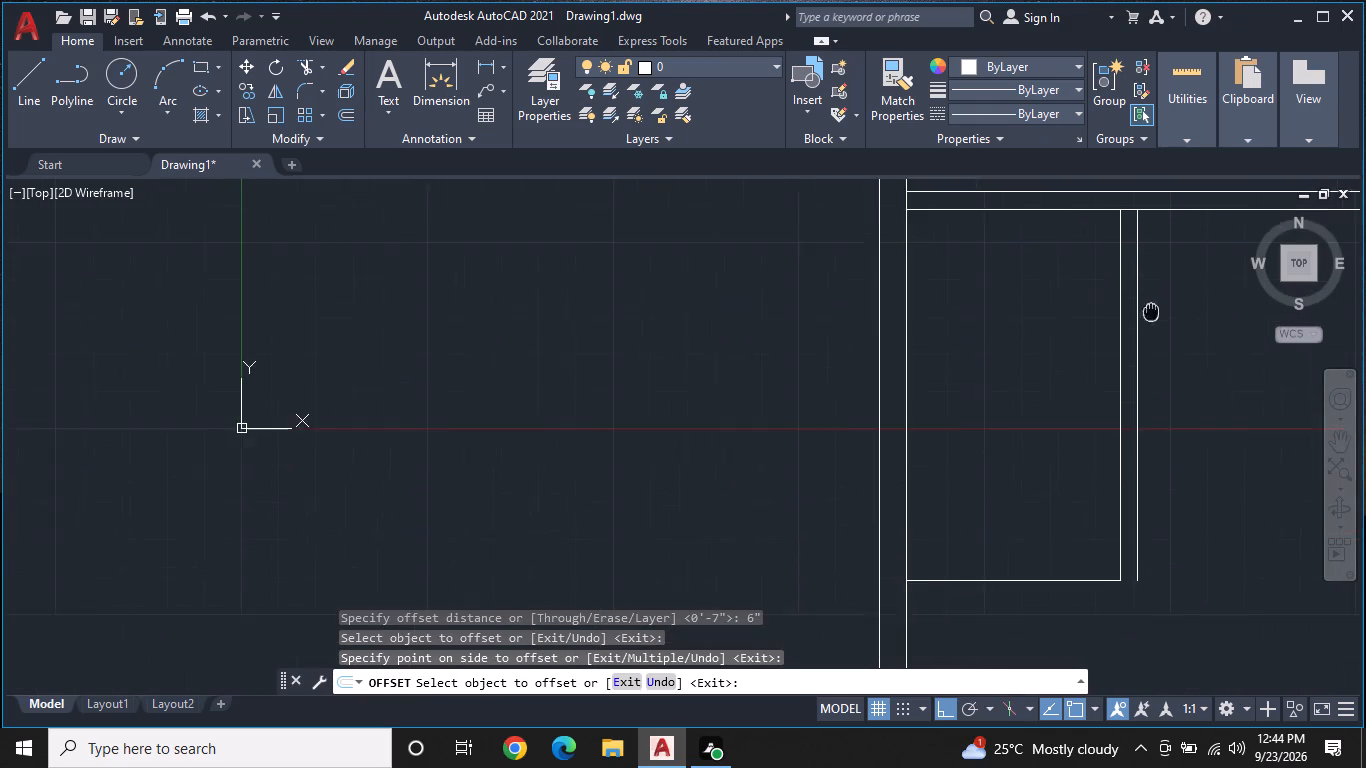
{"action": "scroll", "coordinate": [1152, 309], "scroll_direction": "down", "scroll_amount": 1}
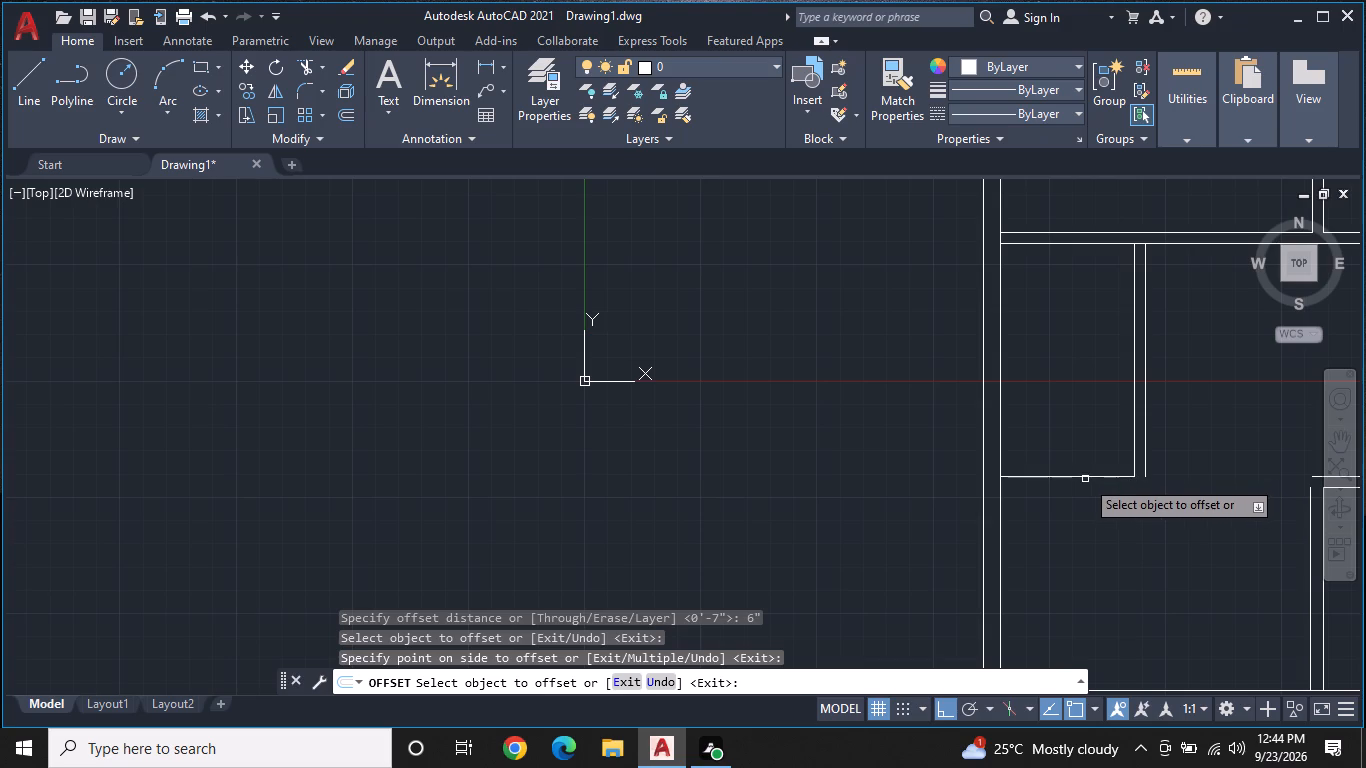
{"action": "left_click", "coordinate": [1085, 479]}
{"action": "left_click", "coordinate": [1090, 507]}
Offset the left room's bottom line 9" downward, outside the room.
{"action": "middle_click_drag", "start_coordinate": [1171, 495], "coordinate": [1137, 493]}
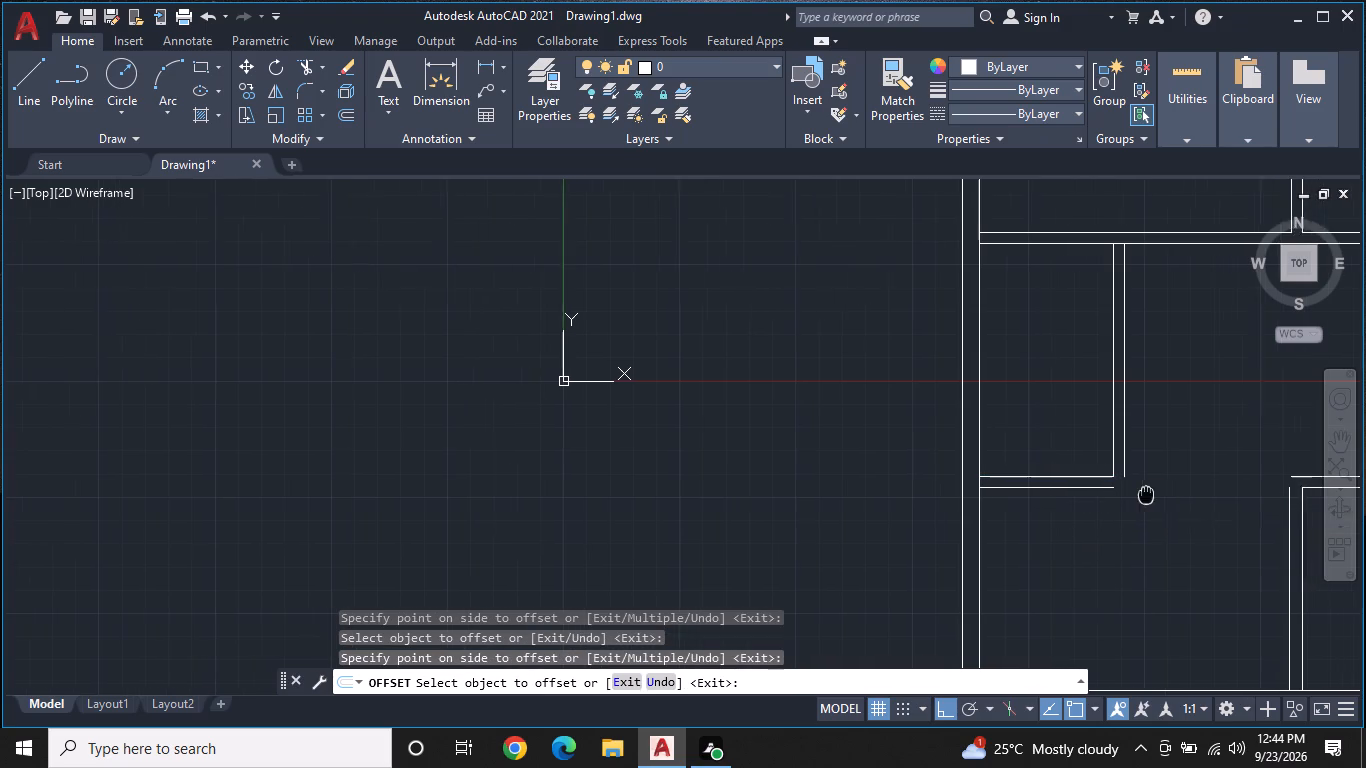
{"action": "middle_click_drag", "start_coordinate": [1137, 493], "coordinate": [1099, 486]}
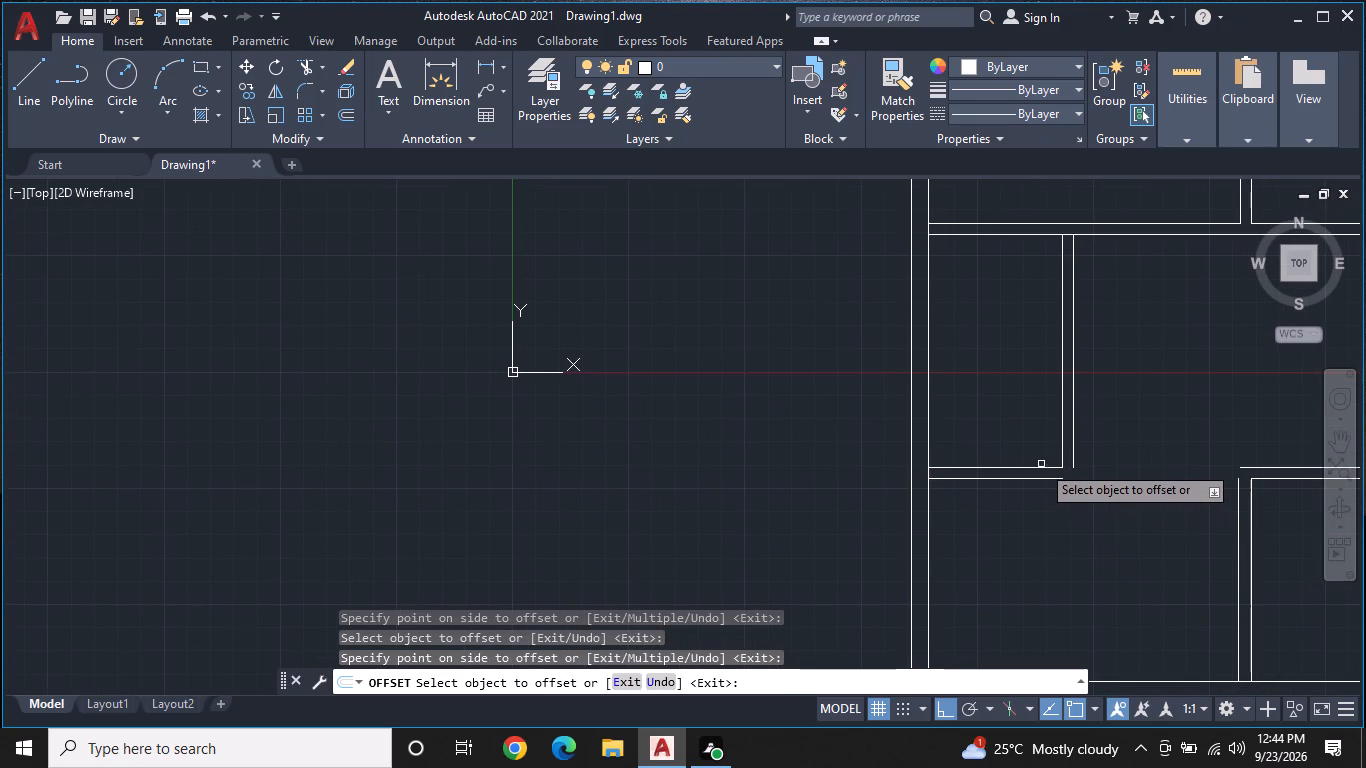
{"action": "left_click", "coordinate": [1040, 465]}
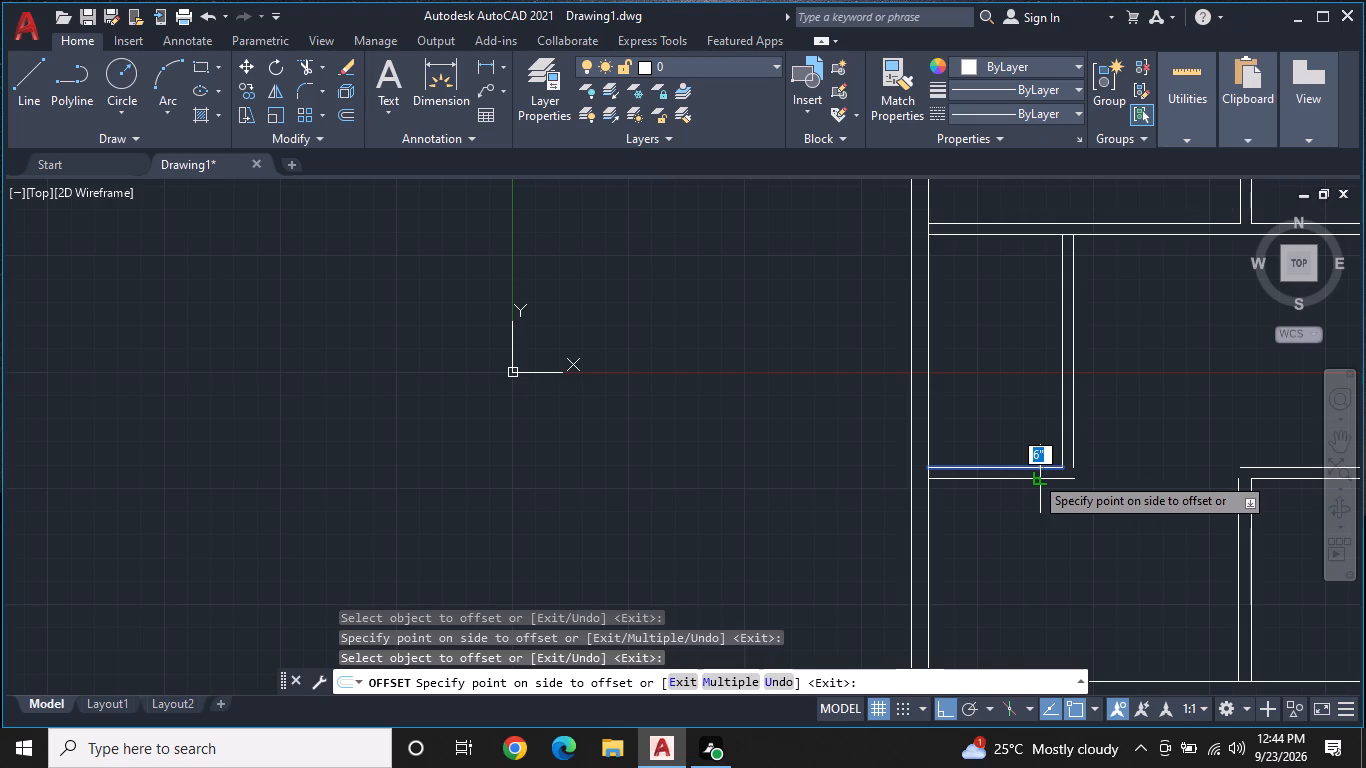
{"action": "key", "text": "9"}
{"action": "key", "text": "shift+quotedbl"}
{"action": "key", "text": "Return"}
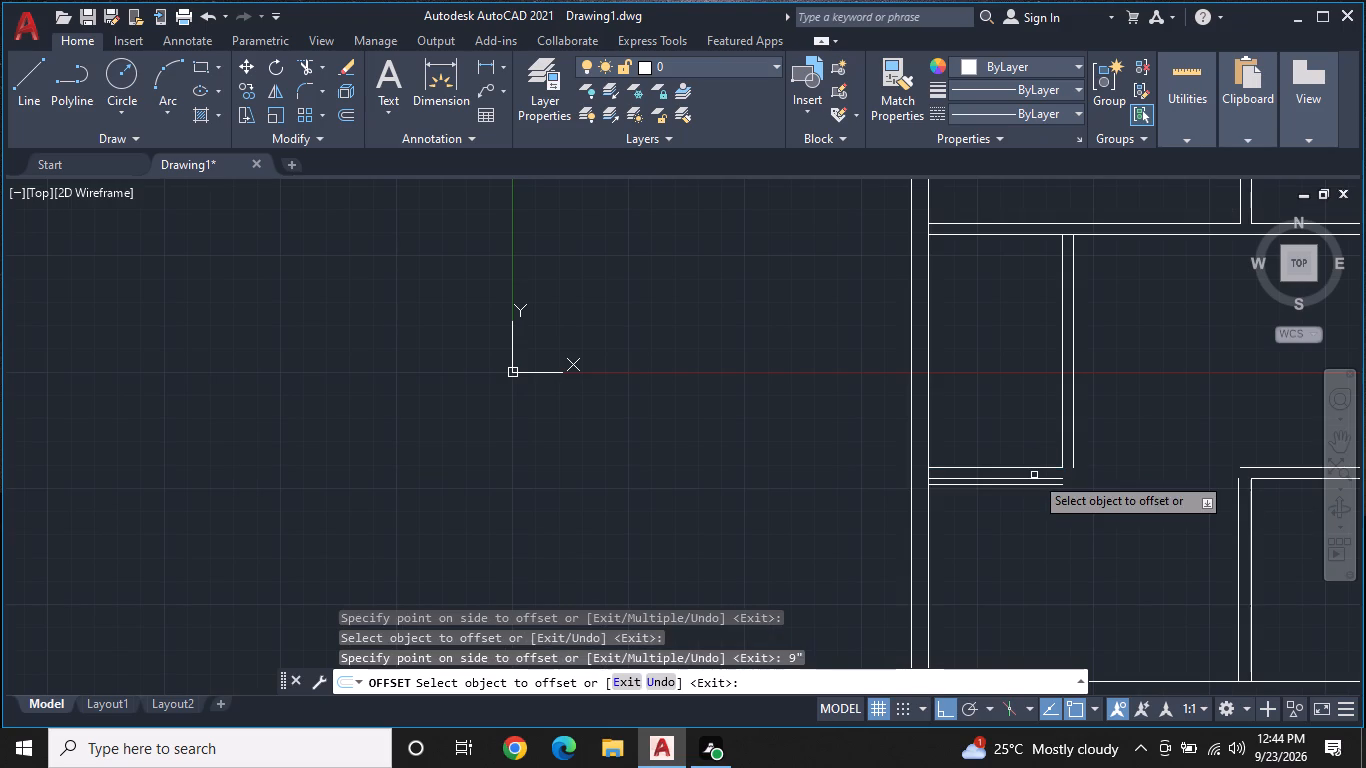
{"action": "key", "text": "Escape"}
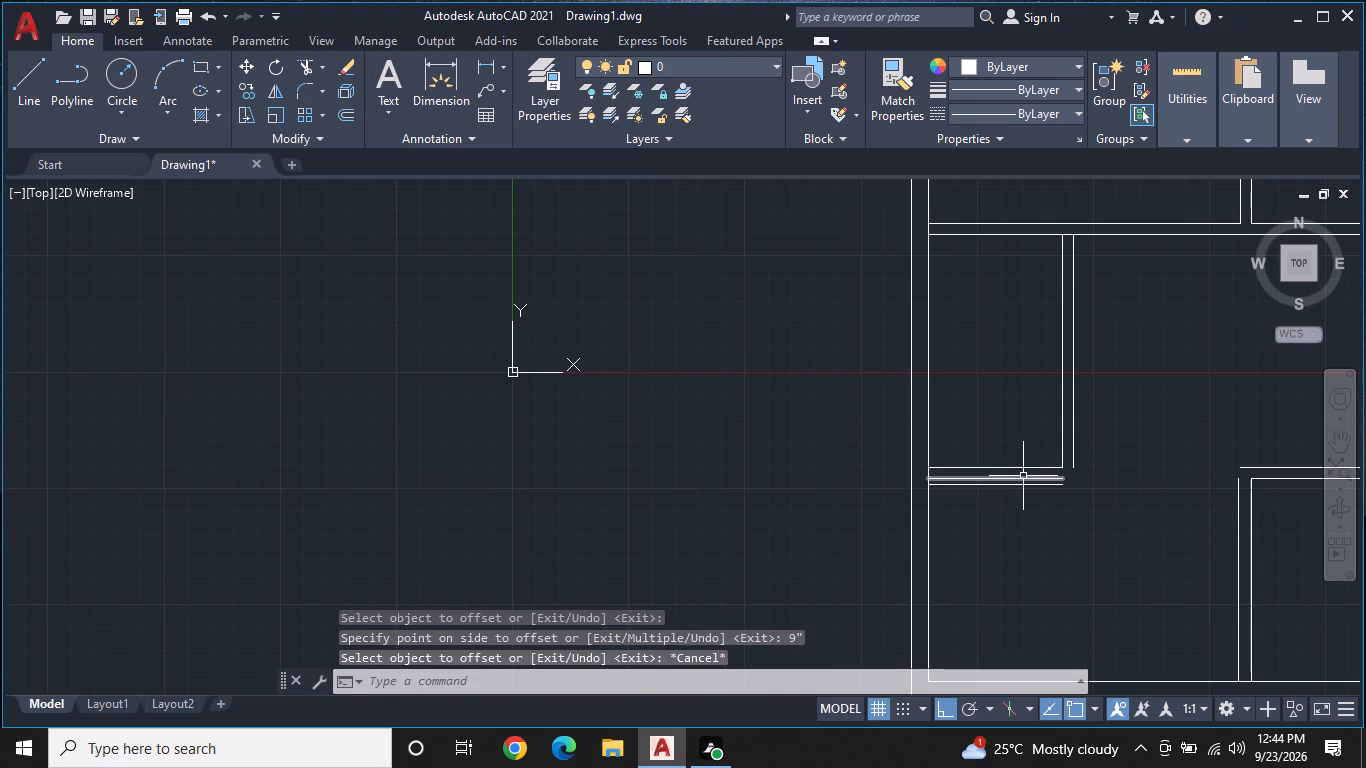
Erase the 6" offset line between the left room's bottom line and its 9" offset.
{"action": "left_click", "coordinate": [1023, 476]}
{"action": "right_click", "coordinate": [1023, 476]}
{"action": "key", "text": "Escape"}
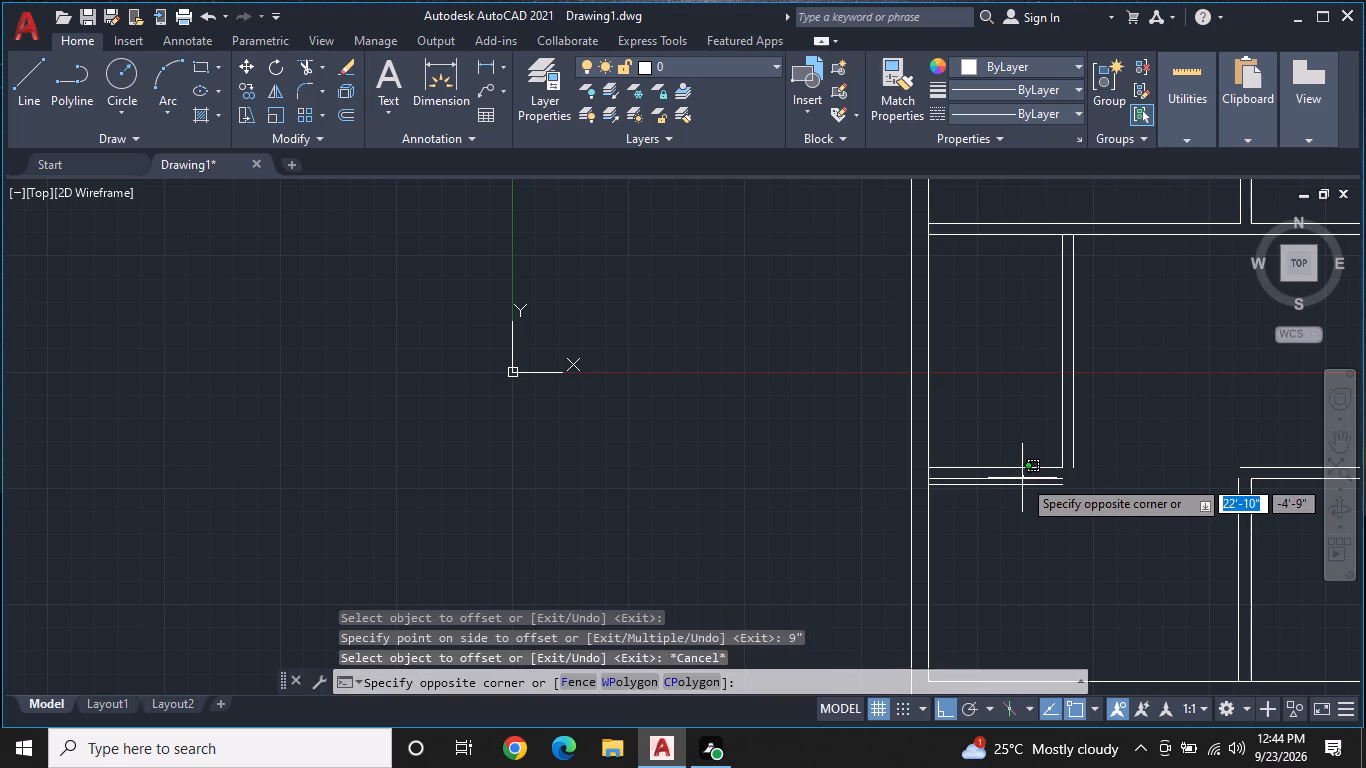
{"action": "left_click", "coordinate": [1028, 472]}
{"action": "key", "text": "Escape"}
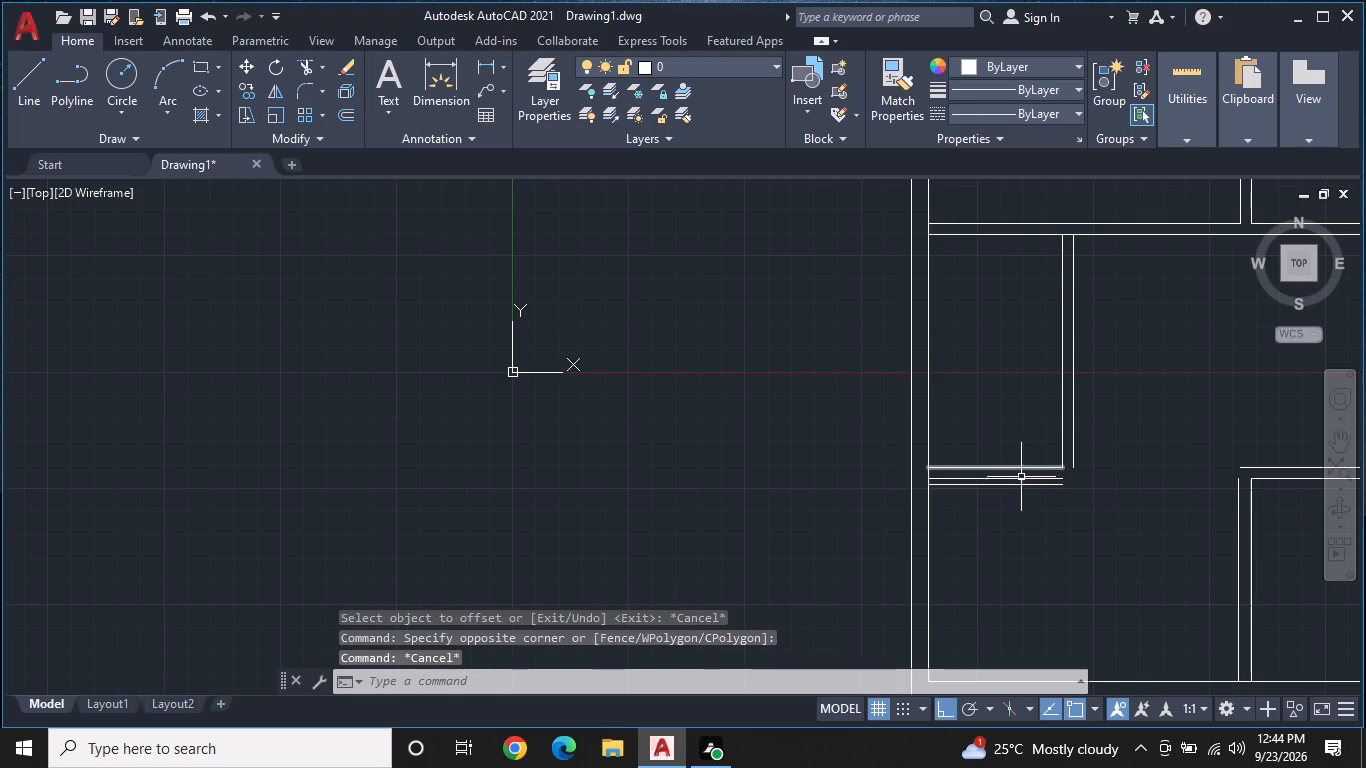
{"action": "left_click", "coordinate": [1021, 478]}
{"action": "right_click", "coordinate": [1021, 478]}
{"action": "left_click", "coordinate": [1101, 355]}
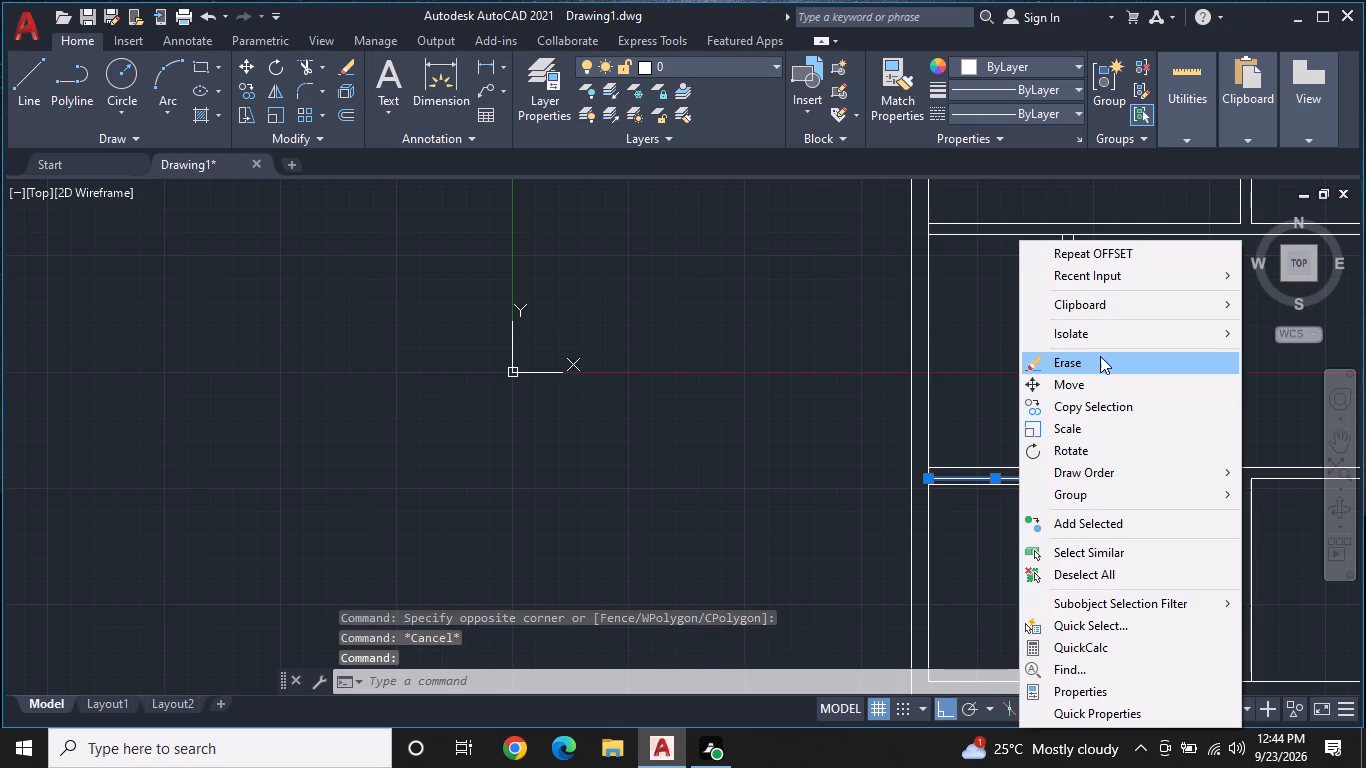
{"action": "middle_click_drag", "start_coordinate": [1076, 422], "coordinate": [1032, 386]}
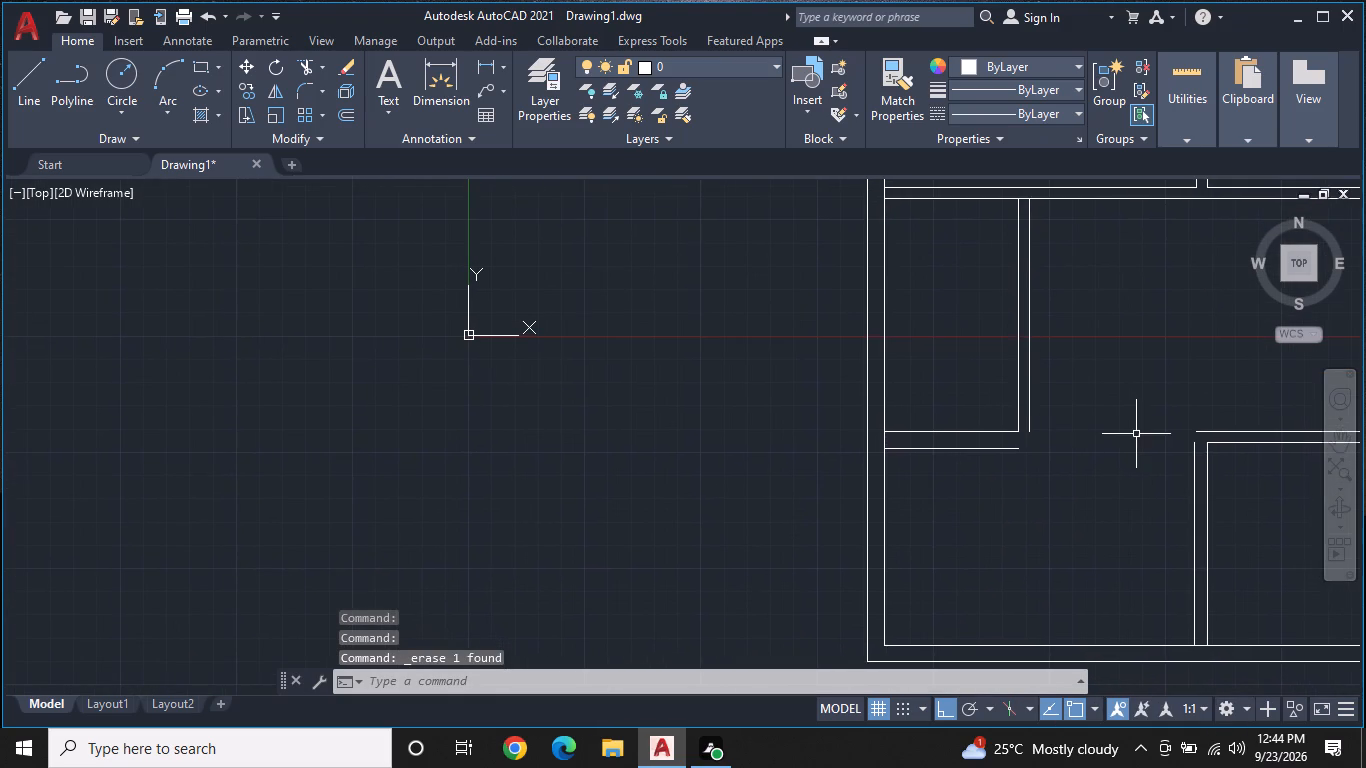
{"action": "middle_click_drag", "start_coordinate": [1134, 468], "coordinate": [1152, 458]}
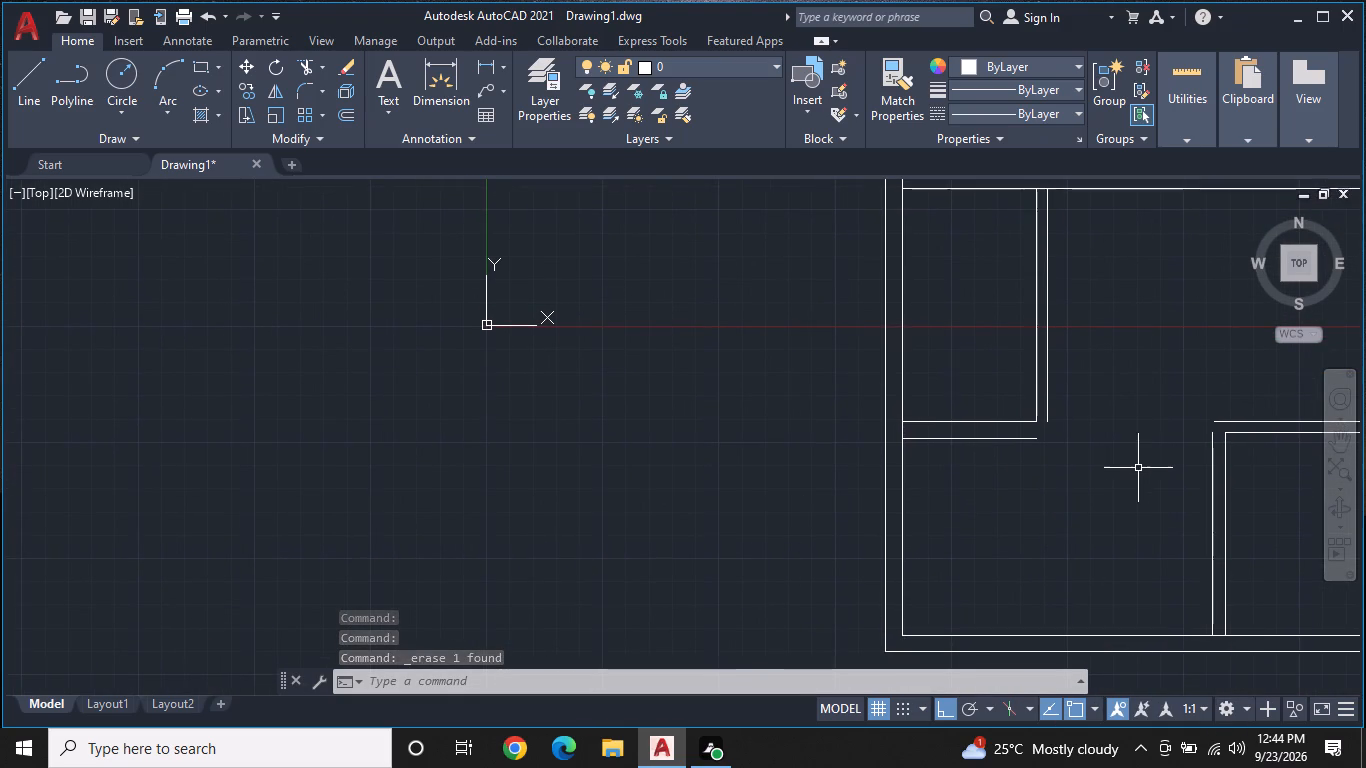
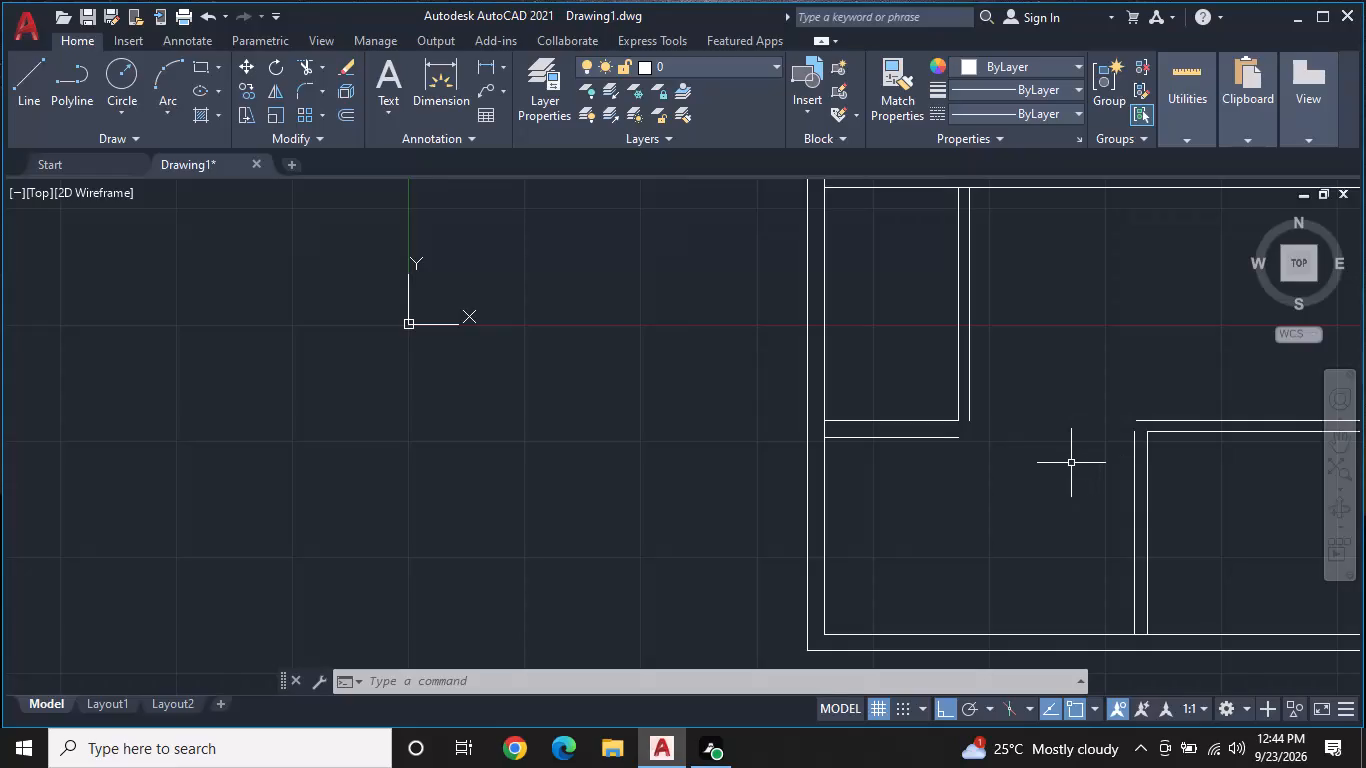
Check the left room and the space around it with the Quick measure tool.
{"action": "scroll", "coordinate": [1061, 458], "scroll_direction": "up", "scroll_amount": 1}
{"action": "middle_click_drag", "start_coordinate": [1061, 458], "coordinate": [1064, 432]}
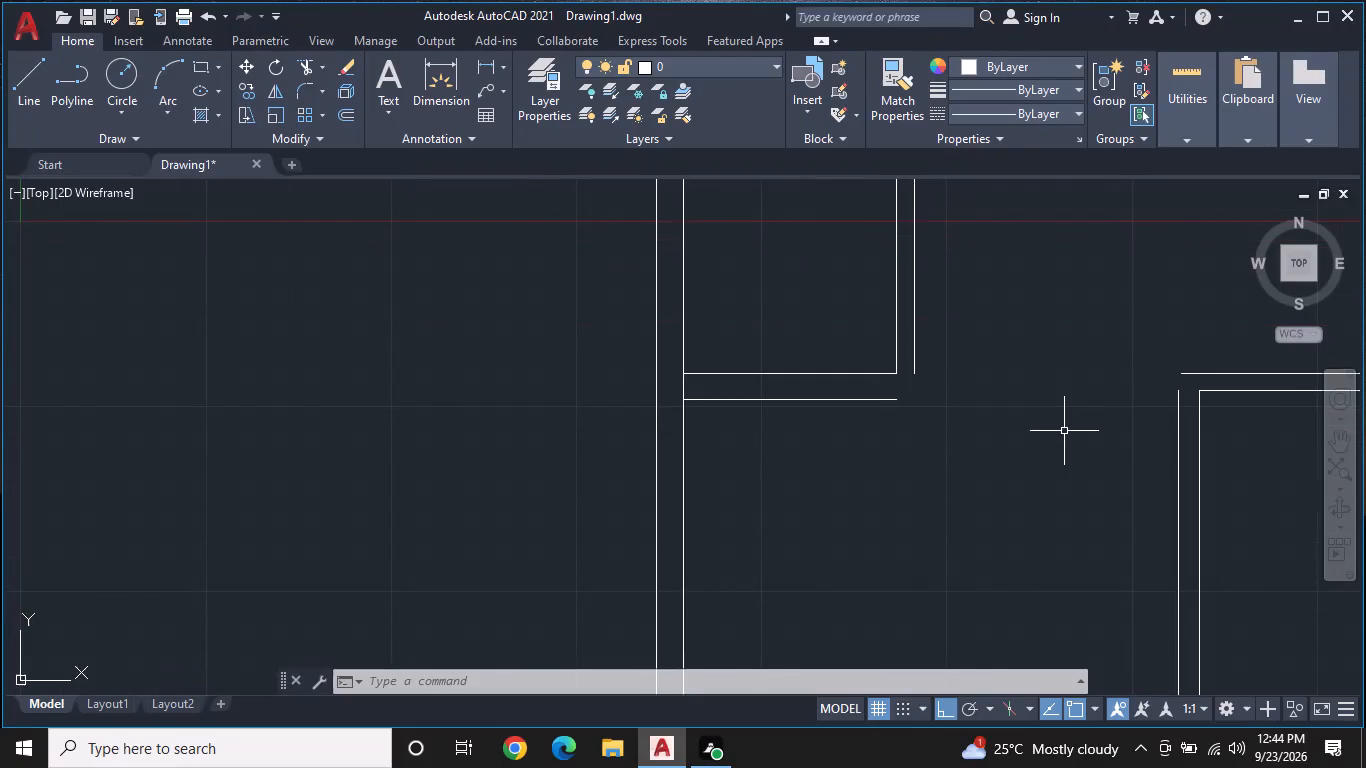
{"action": "scroll", "coordinate": [1062, 440], "scroll_direction": "down", "scroll_amount": 1}
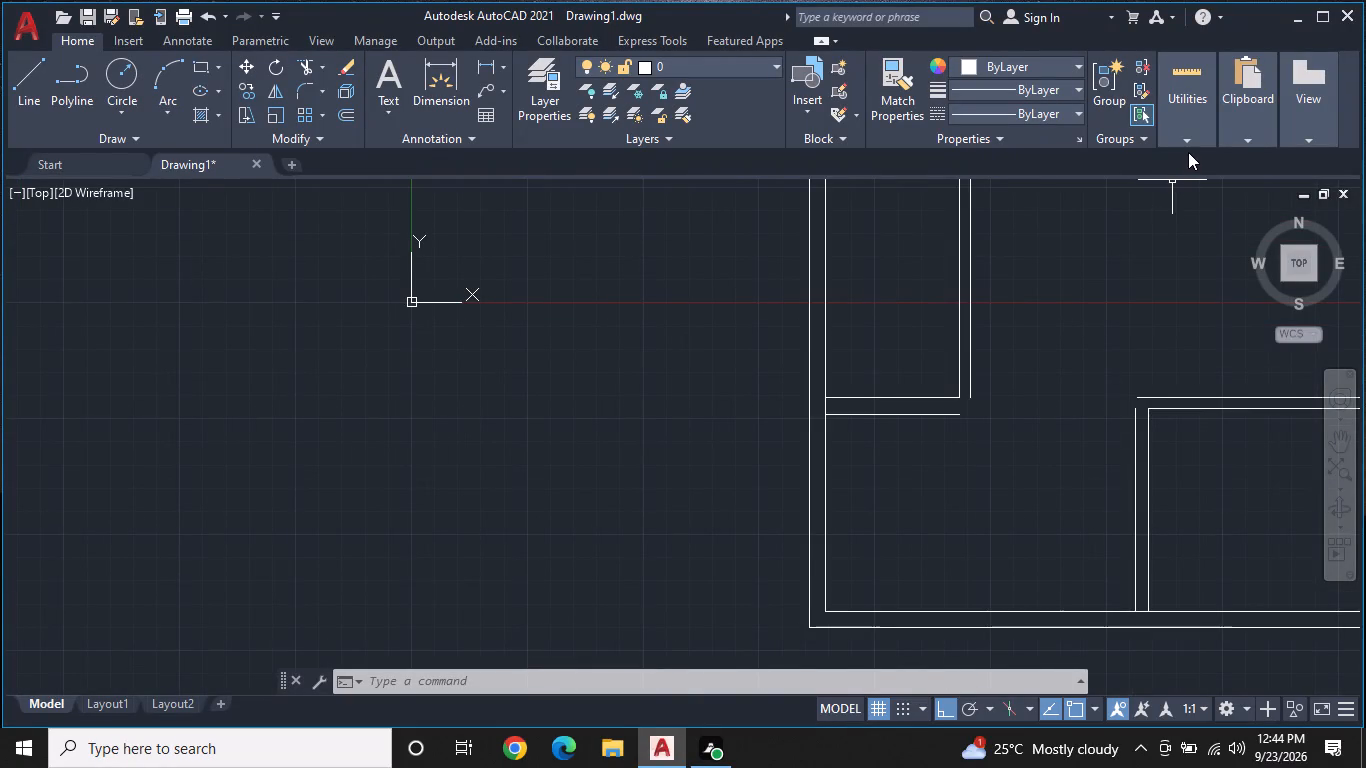
{"action": "left_click", "coordinate": [1189, 139]}
{"action": "double_click", "coordinate": [1188, 204]}
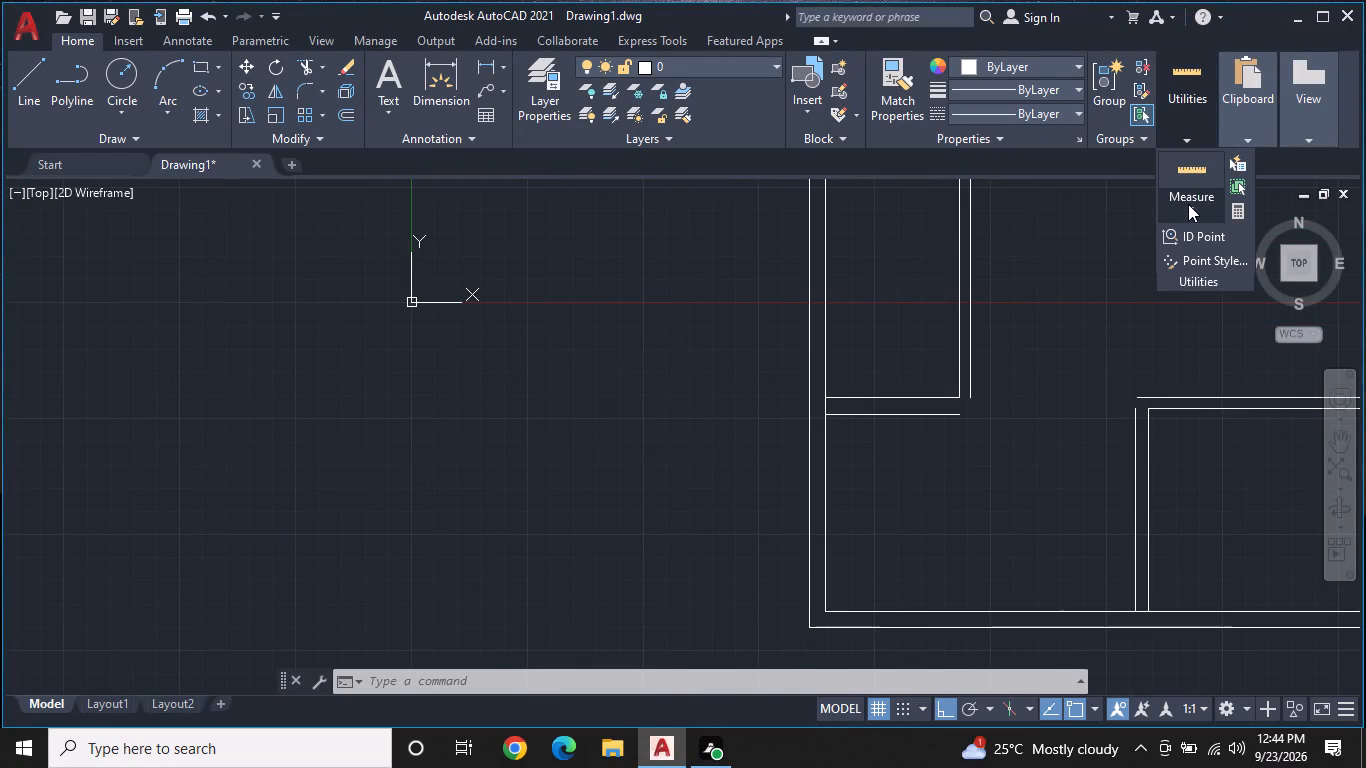
{"action": "left_click", "coordinate": [1198, 205]}
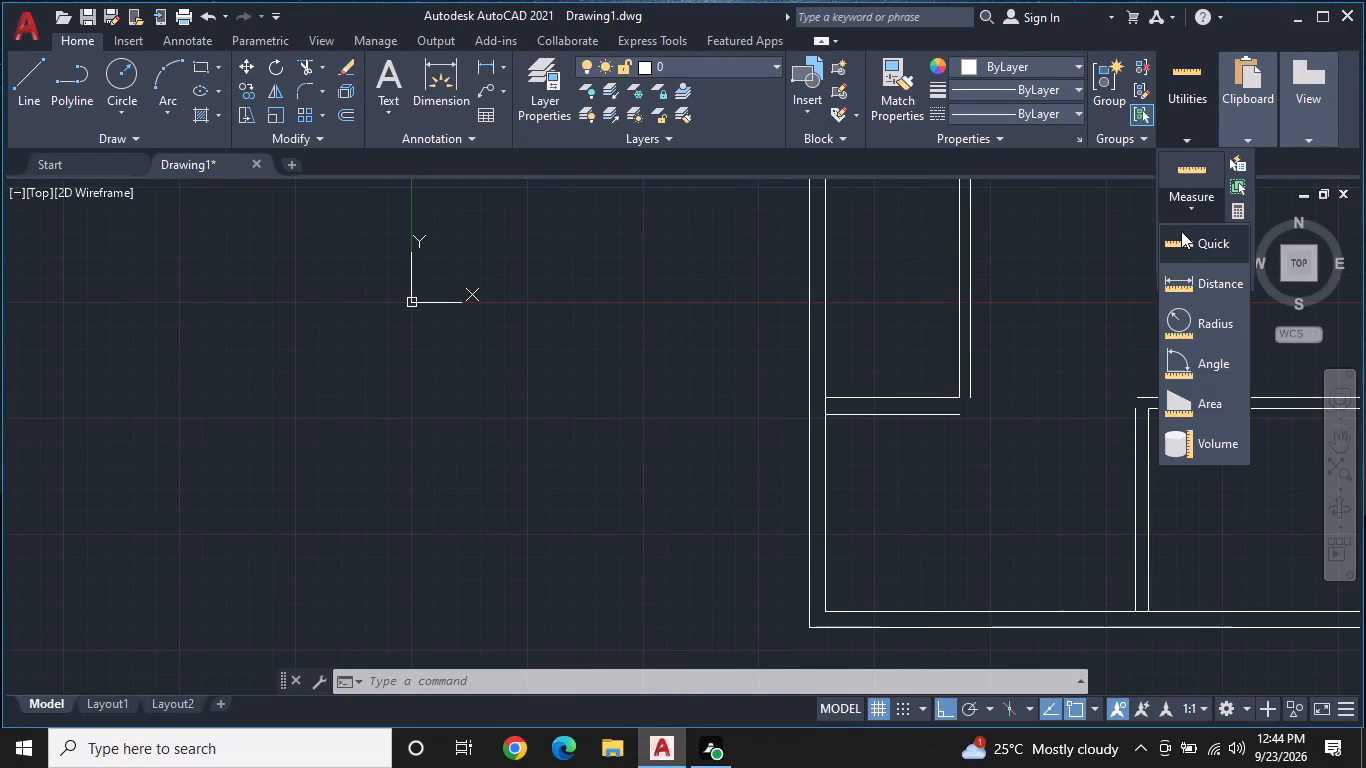
{"action": "left_click", "coordinate": [1181, 231]}
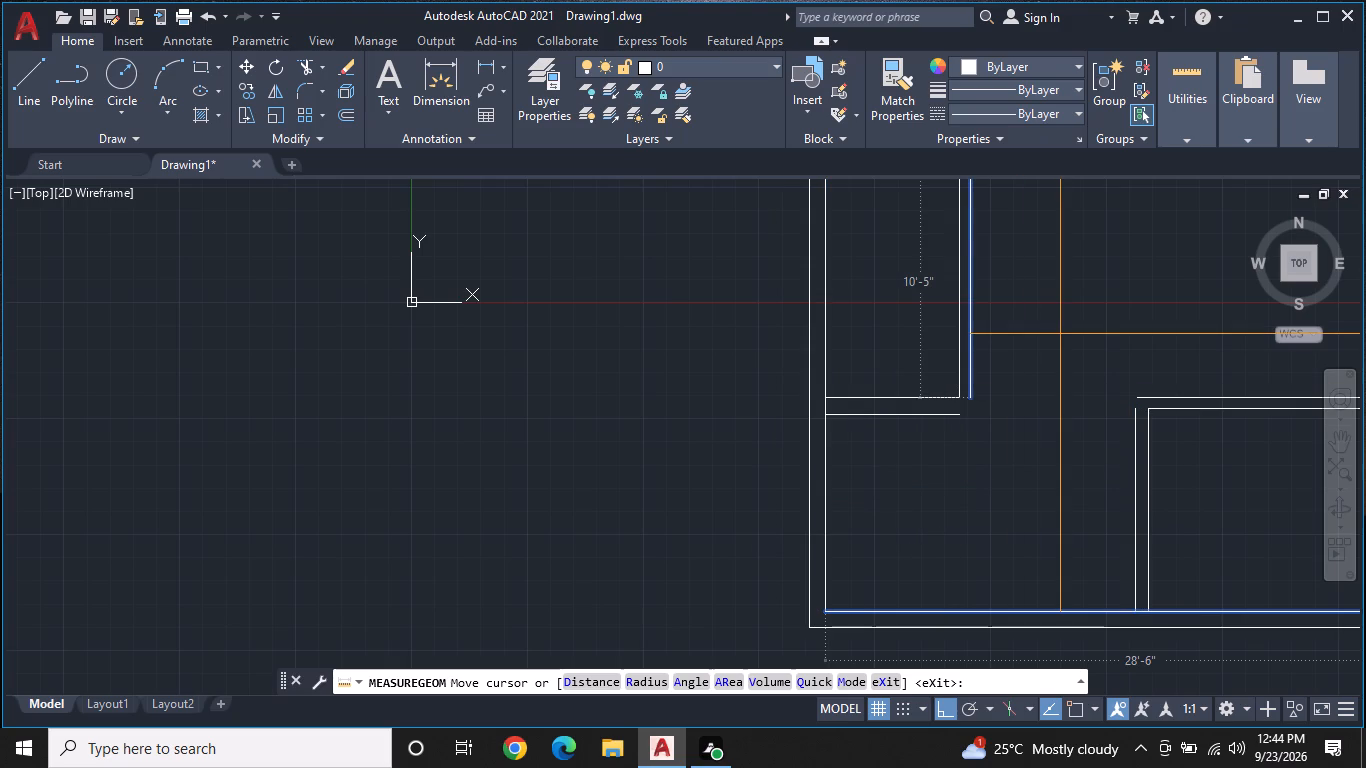
{"action": "key", "text": "Escape"}
Undo the left room's wall offsets and its outline, back to before the room was drawn.
{"action": "scroll", "coordinate": [1060, 334], "scroll_direction": "down", "scroll_amount": 1}
{"action": "middle_click_drag", "start_coordinate": [1045, 352], "coordinate": [1043, 371]}
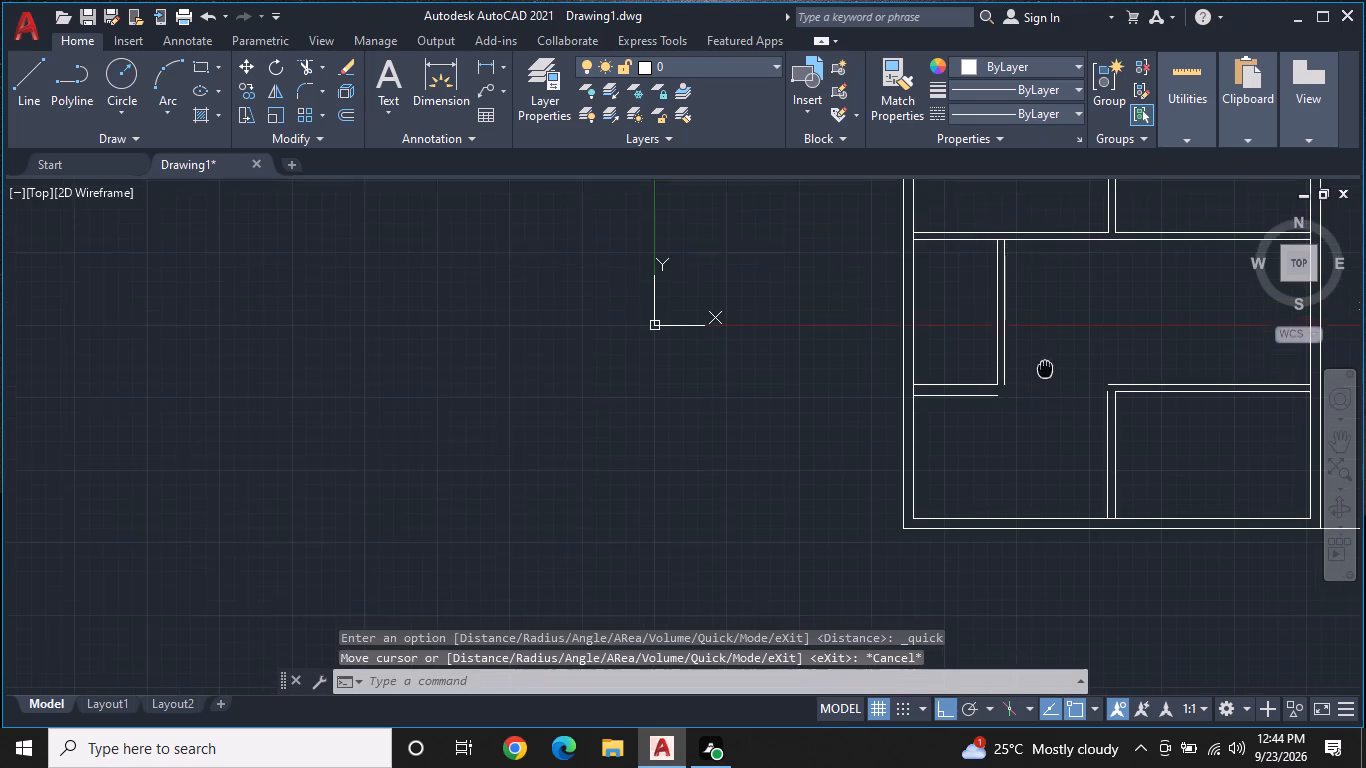
{"action": "middle_click_drag", "start_coordinate": [1043, 371], "coordinate": [1030, 398]}
{"action": "scroll", "coordinate": [1031, 398], "scroll_direction": "up", "scroll_amount": 1}
{"action": "middle_click_drag", "start_coordinate": [1061, 322], "coordinate": [1054, 351]}
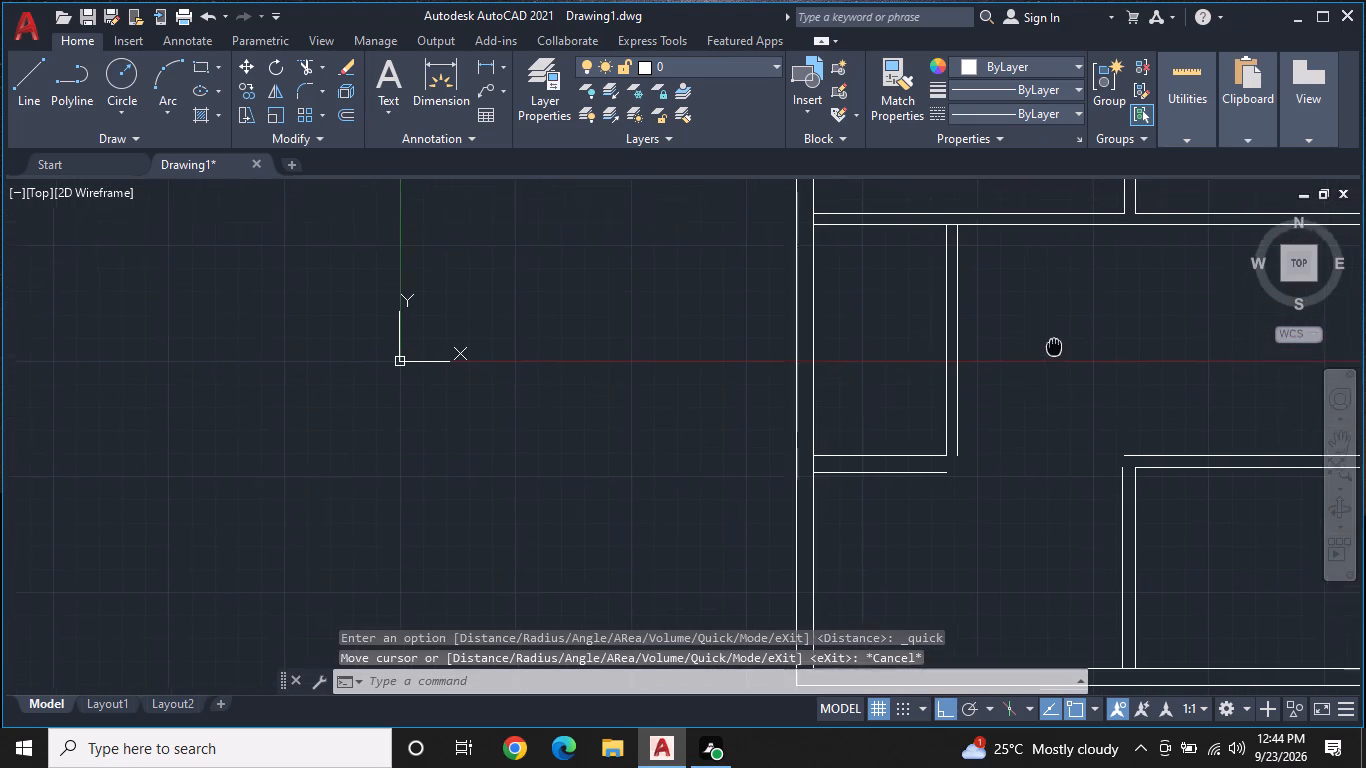
{"action": "middle_click_drag", "start_coordinate": [1054, 351], "coordinate": [1050, 381]}
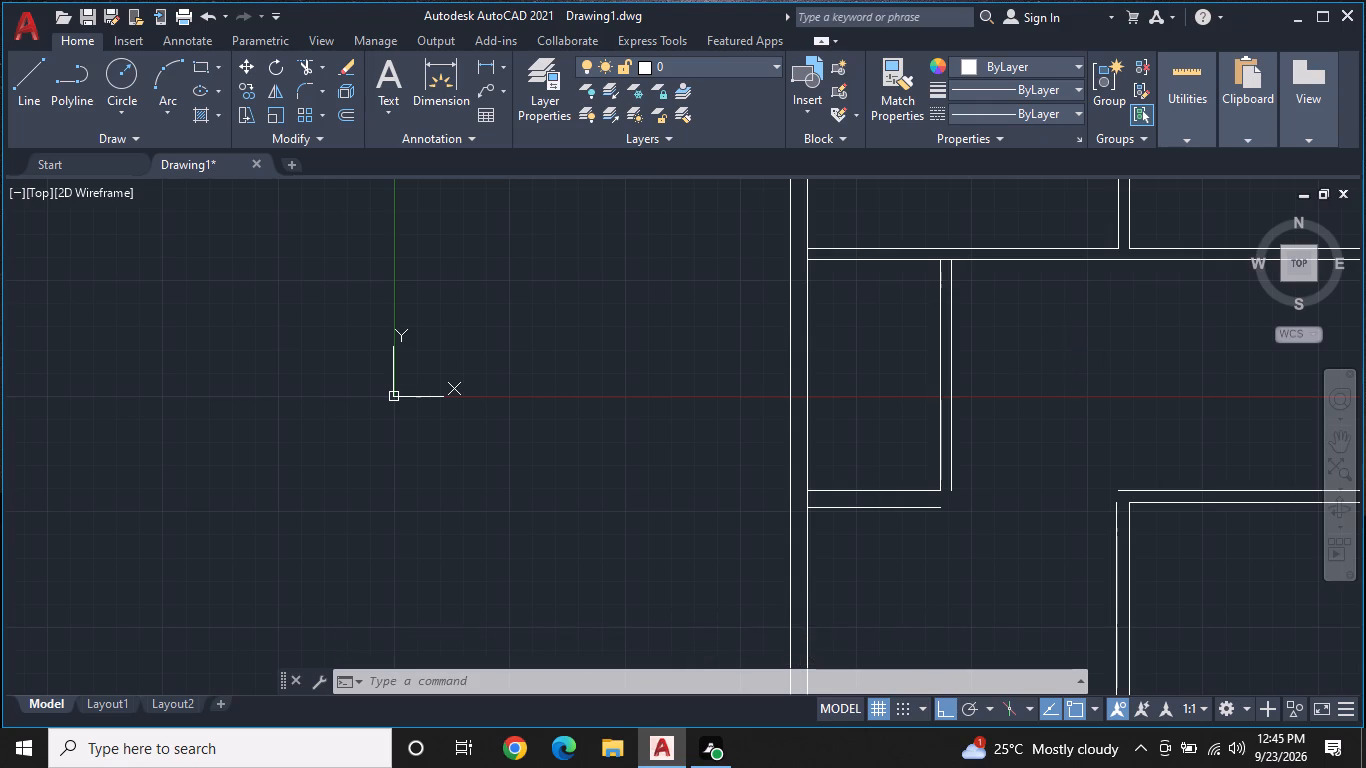
{"action": "key", "text": "ctrl+z"}
{"action": "key", "text": "ctrl+z"}
{"action": "key", "text": "ctrl+z"}
{"action": "key", "text": "ctrl+z"}
{"action": "key", "text": "ctrl+z"}
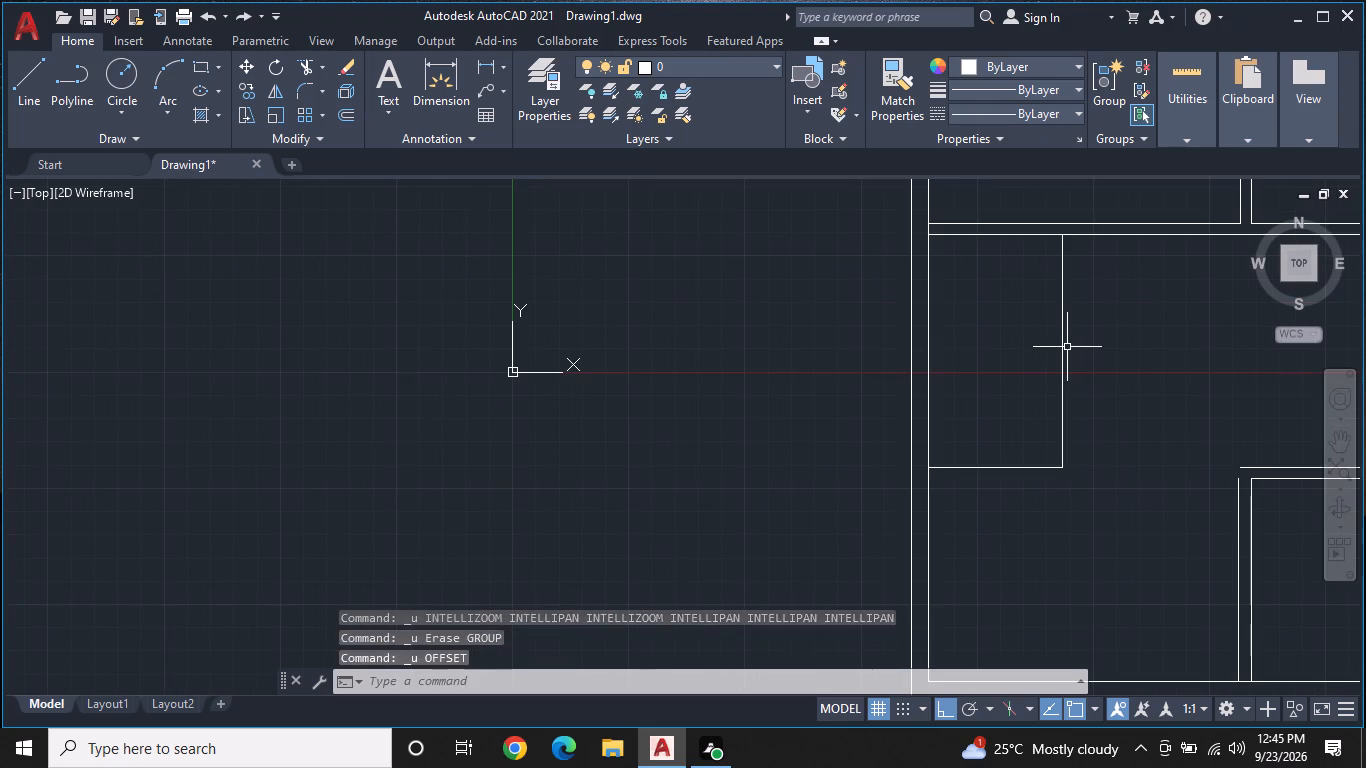
{"action": "key", "text": "ctrl+z"}
{"action": "key", "text": "ctrl+z"}
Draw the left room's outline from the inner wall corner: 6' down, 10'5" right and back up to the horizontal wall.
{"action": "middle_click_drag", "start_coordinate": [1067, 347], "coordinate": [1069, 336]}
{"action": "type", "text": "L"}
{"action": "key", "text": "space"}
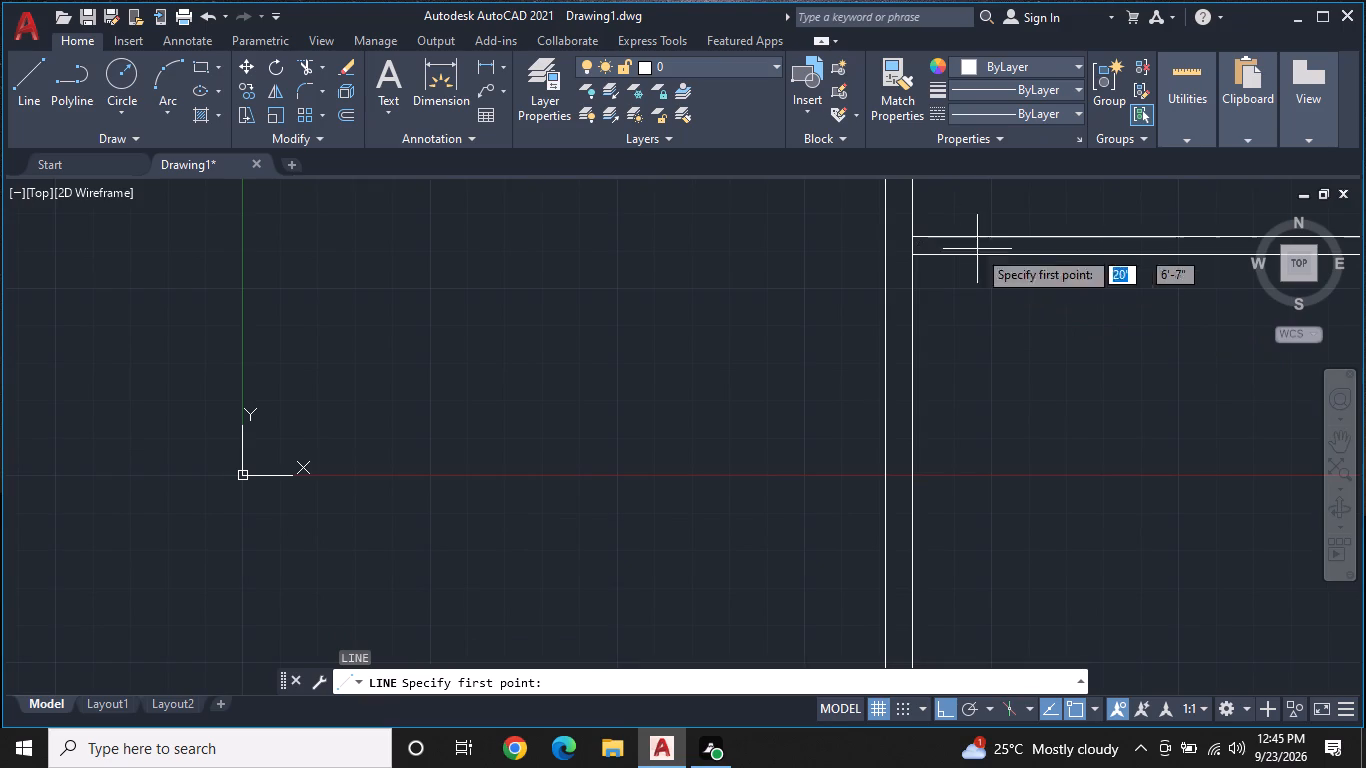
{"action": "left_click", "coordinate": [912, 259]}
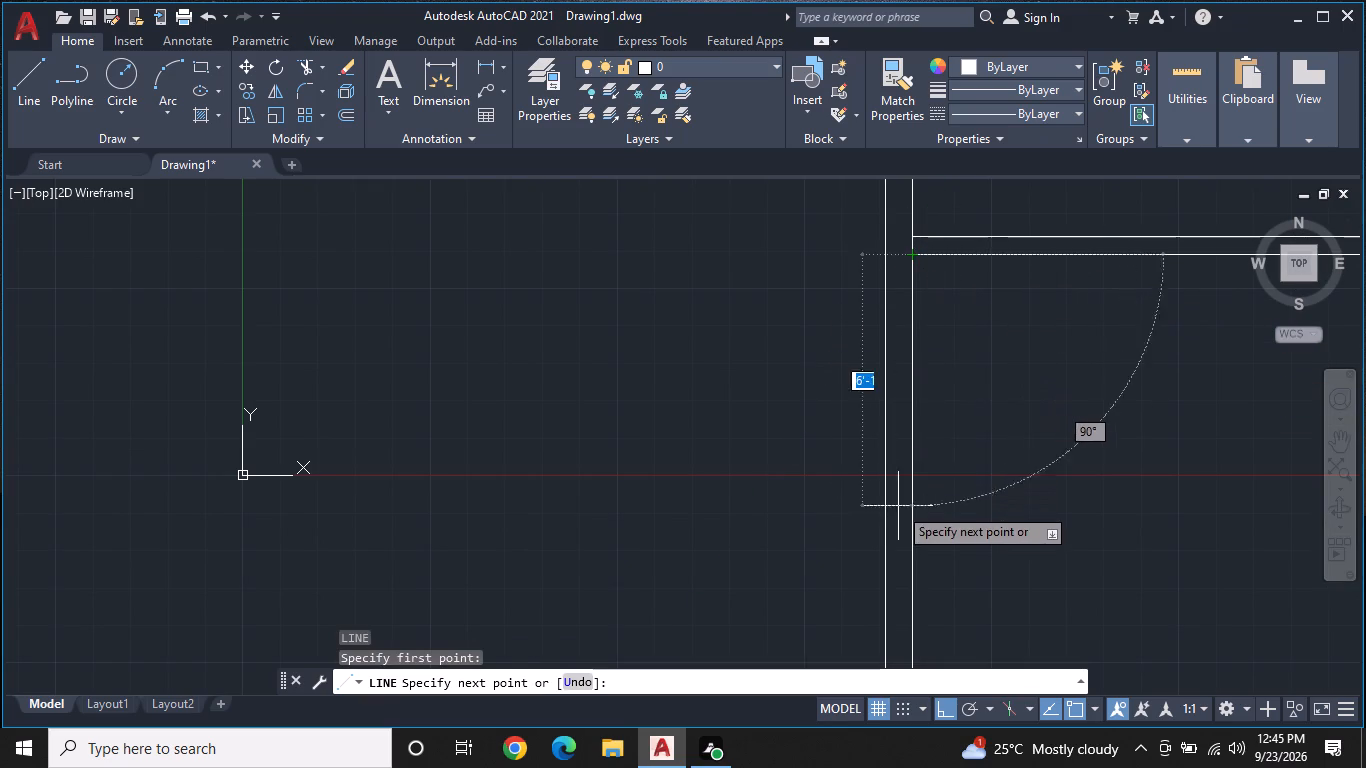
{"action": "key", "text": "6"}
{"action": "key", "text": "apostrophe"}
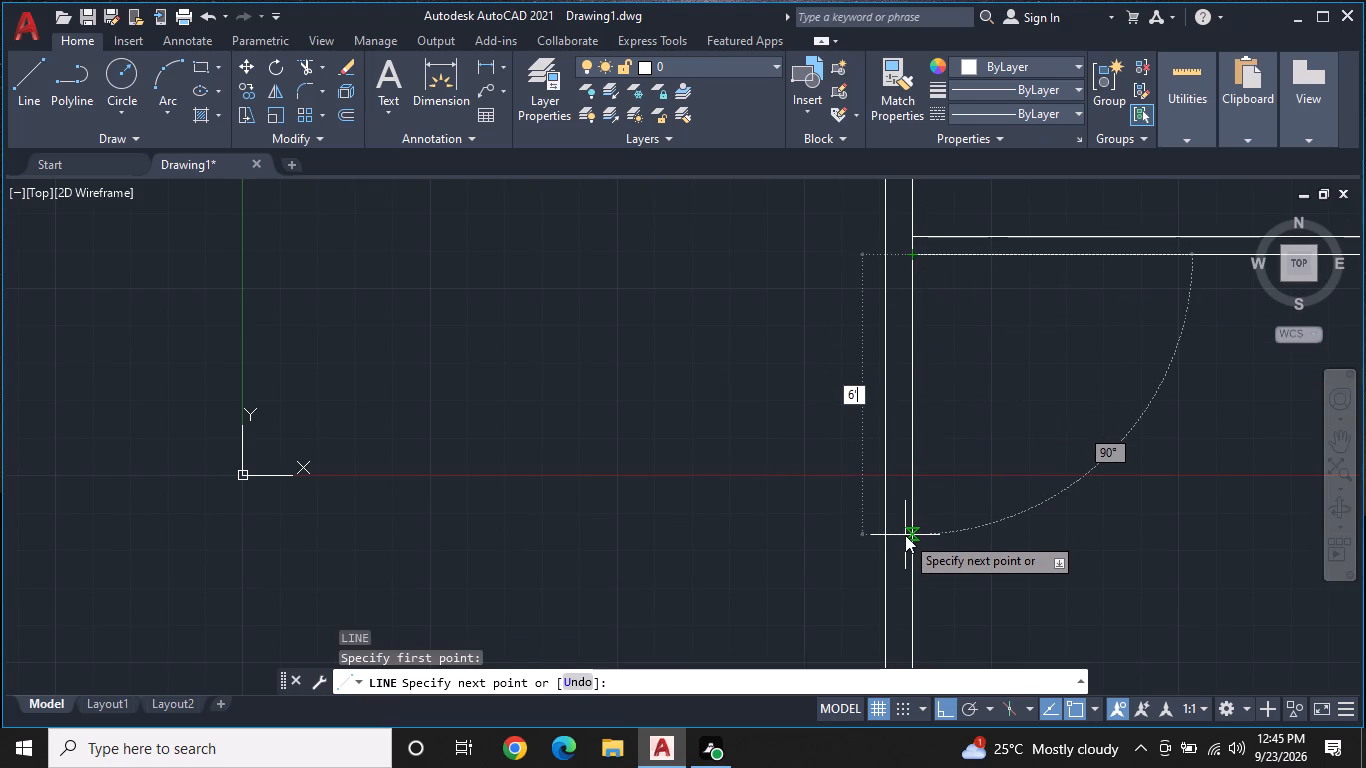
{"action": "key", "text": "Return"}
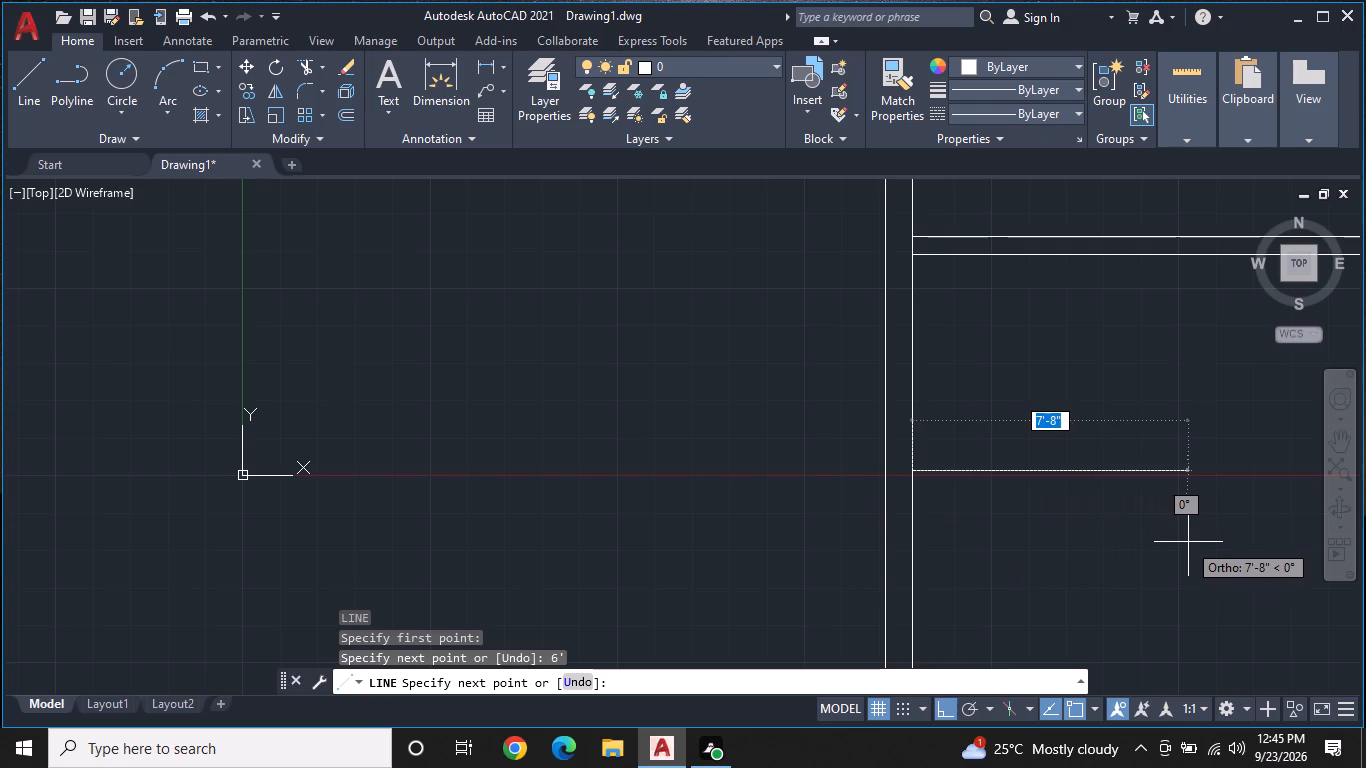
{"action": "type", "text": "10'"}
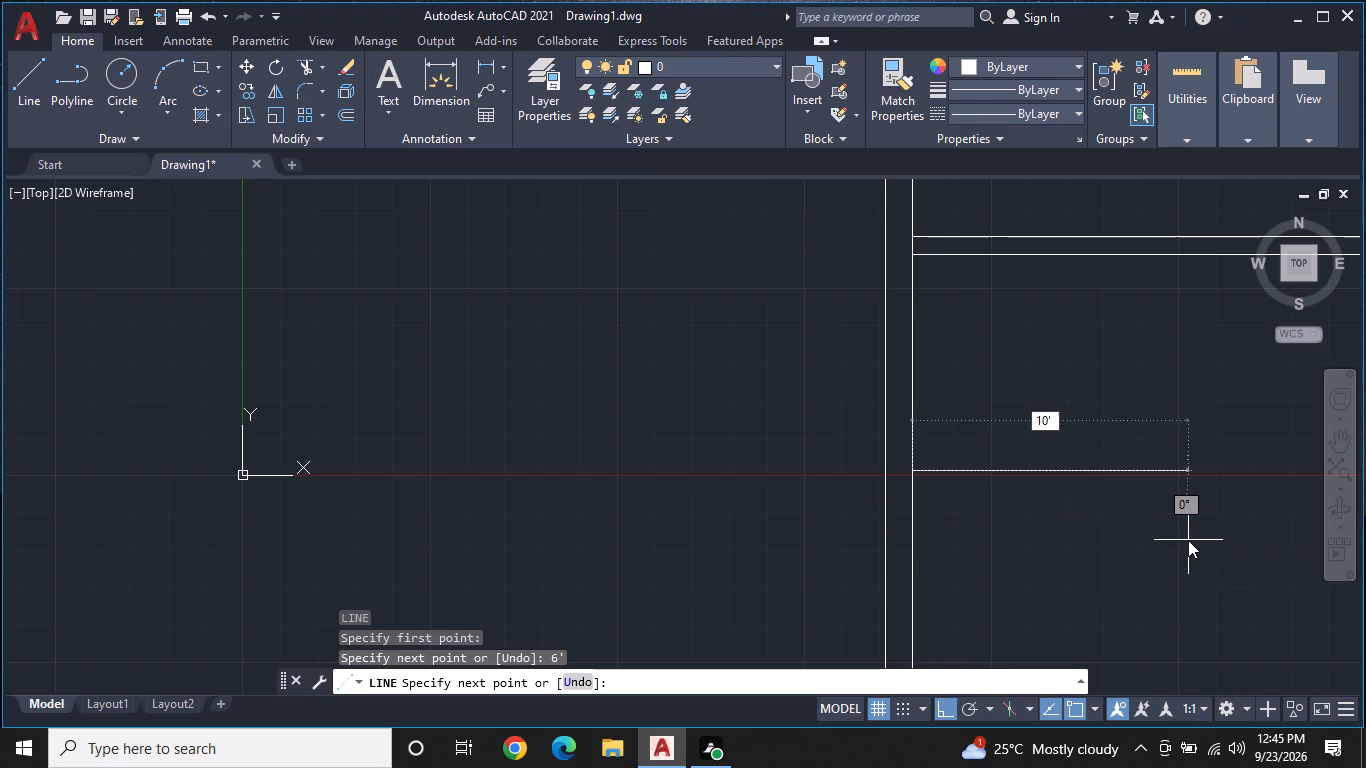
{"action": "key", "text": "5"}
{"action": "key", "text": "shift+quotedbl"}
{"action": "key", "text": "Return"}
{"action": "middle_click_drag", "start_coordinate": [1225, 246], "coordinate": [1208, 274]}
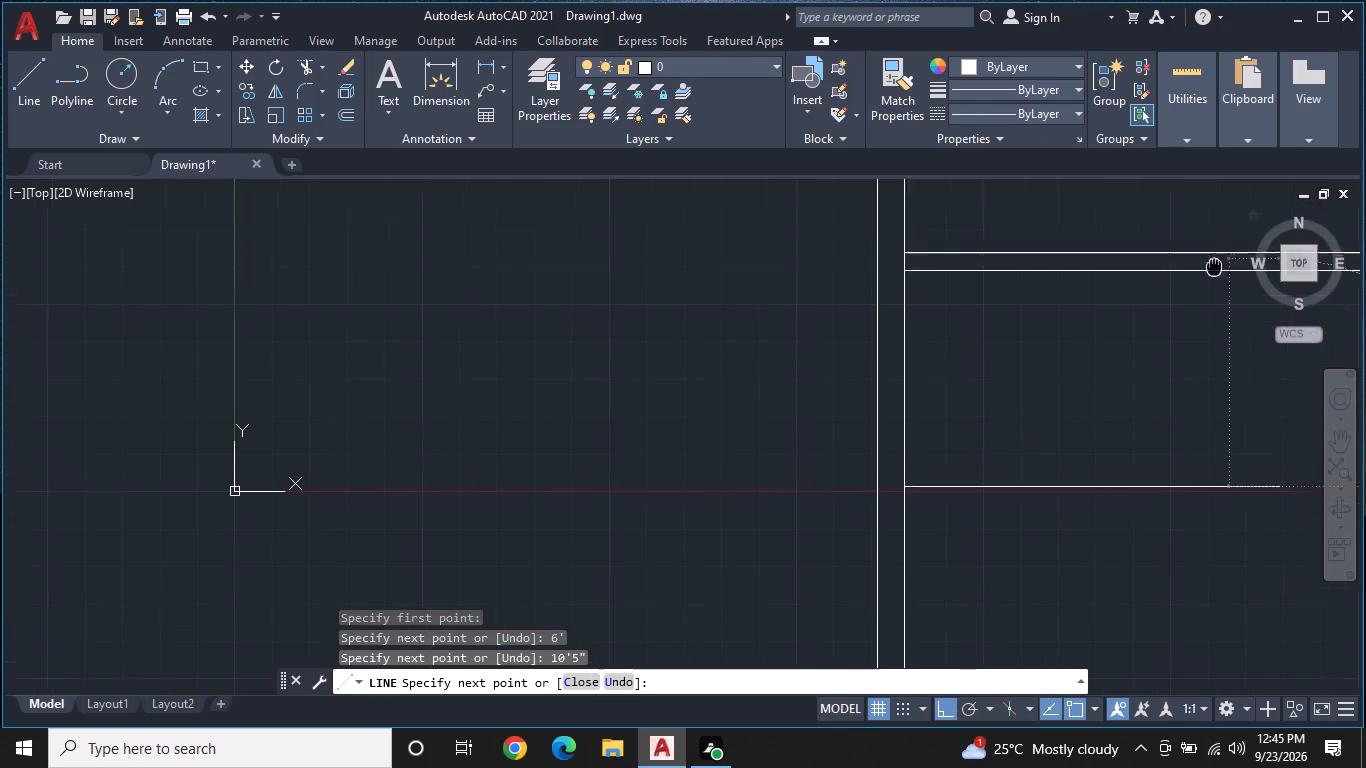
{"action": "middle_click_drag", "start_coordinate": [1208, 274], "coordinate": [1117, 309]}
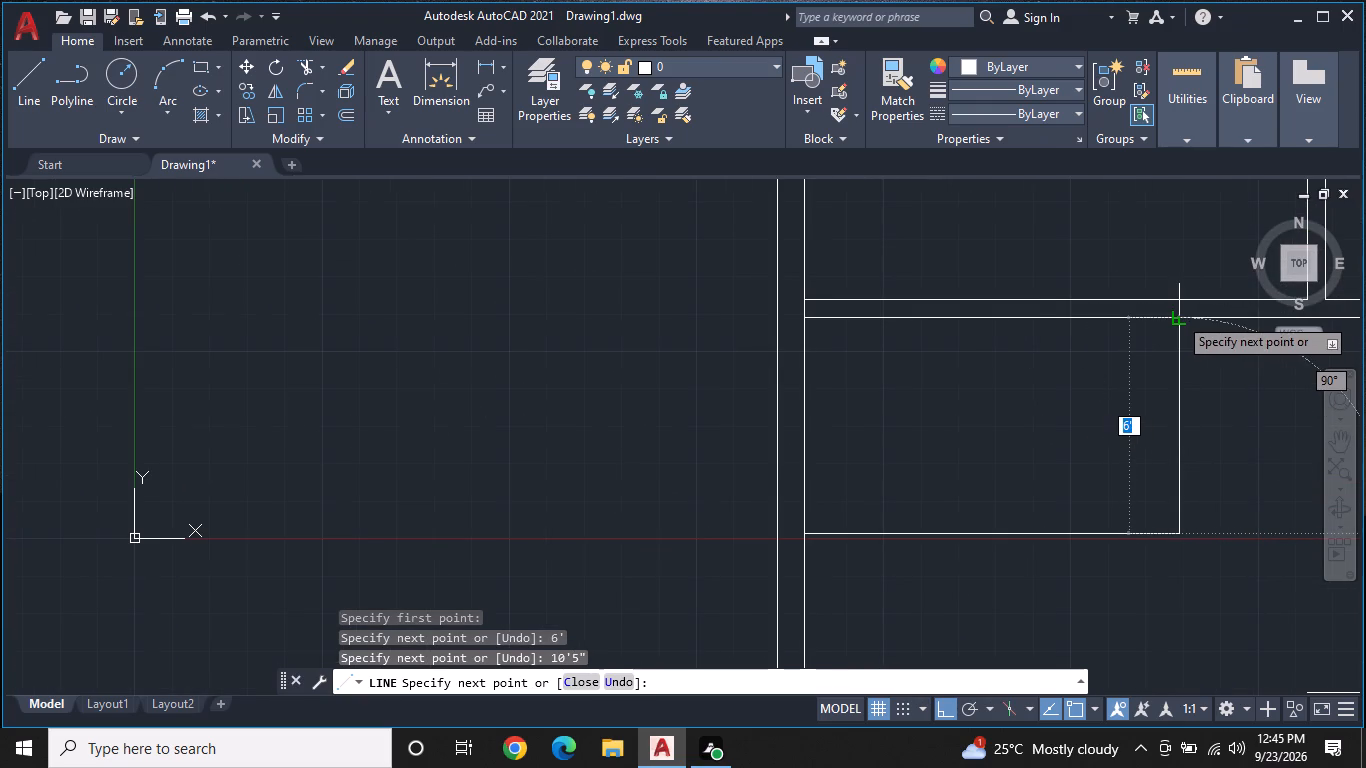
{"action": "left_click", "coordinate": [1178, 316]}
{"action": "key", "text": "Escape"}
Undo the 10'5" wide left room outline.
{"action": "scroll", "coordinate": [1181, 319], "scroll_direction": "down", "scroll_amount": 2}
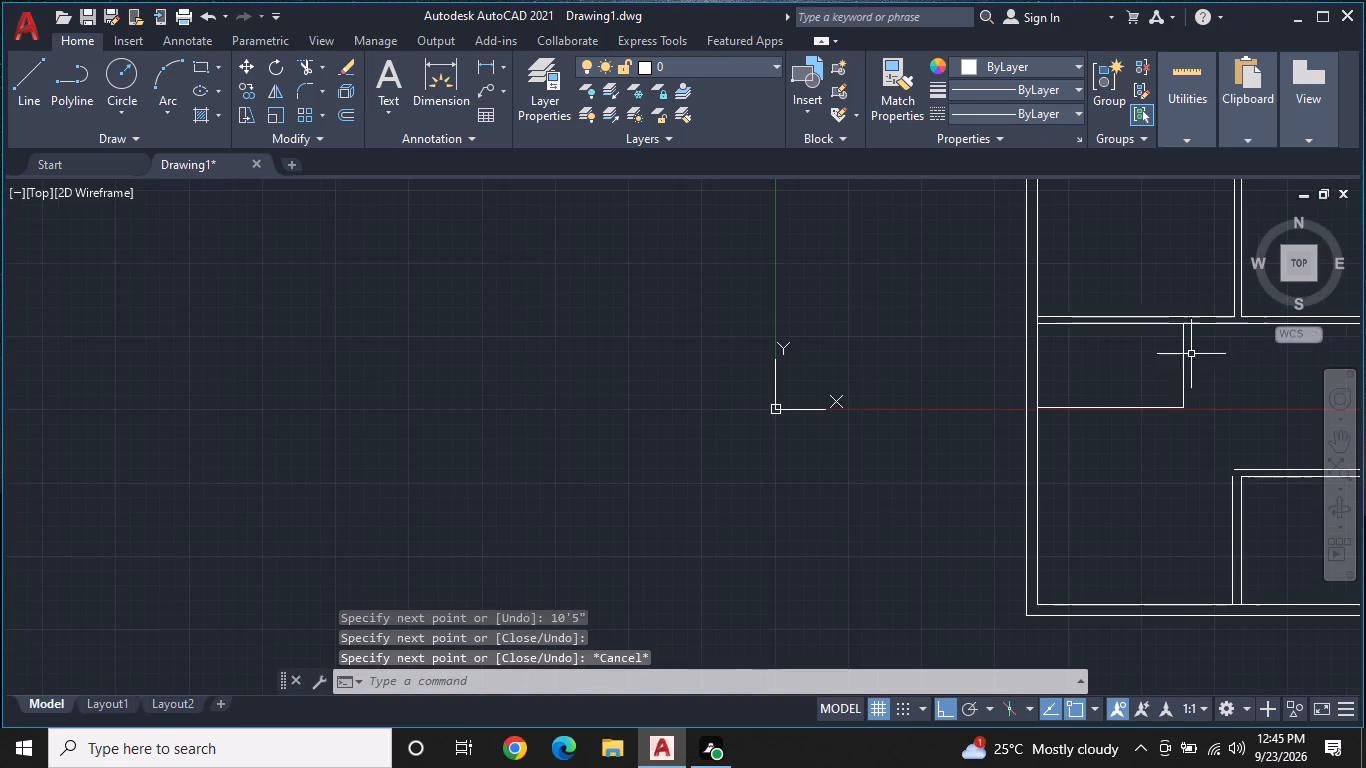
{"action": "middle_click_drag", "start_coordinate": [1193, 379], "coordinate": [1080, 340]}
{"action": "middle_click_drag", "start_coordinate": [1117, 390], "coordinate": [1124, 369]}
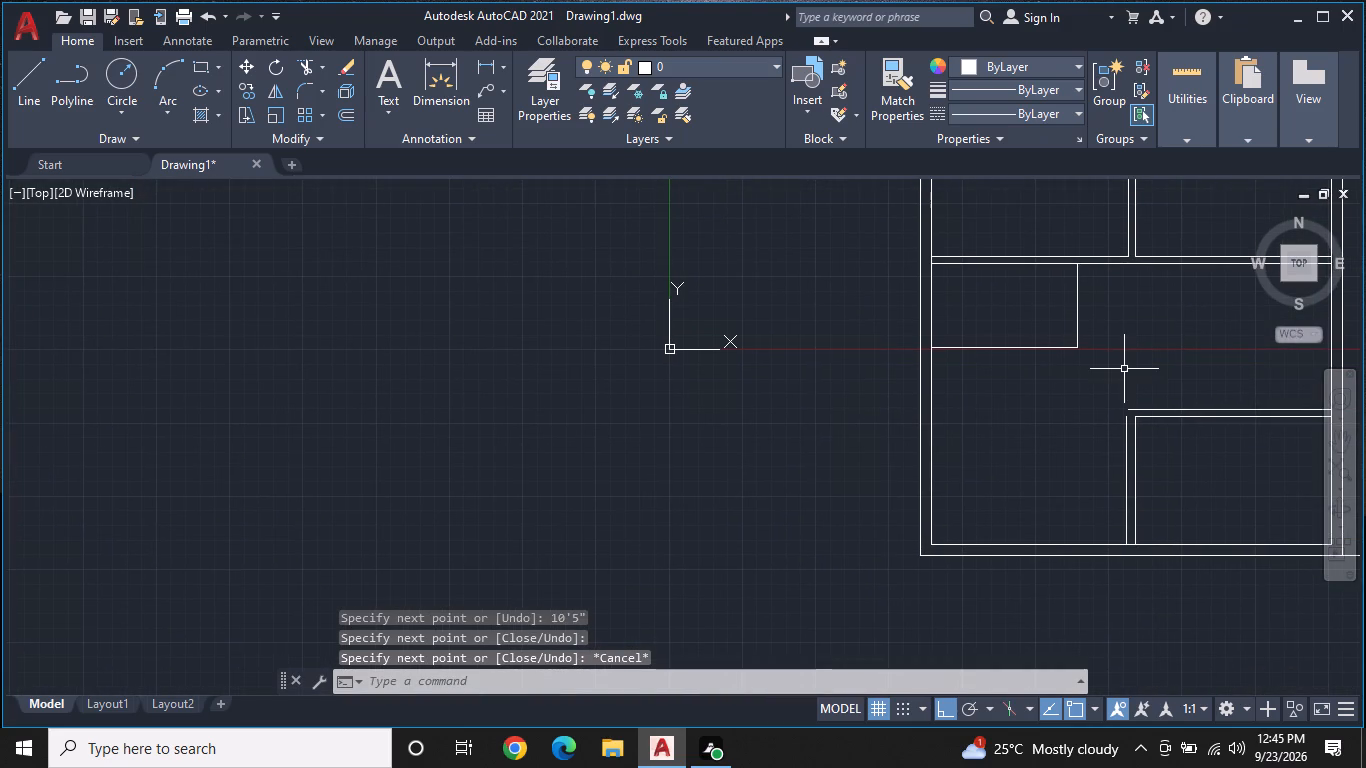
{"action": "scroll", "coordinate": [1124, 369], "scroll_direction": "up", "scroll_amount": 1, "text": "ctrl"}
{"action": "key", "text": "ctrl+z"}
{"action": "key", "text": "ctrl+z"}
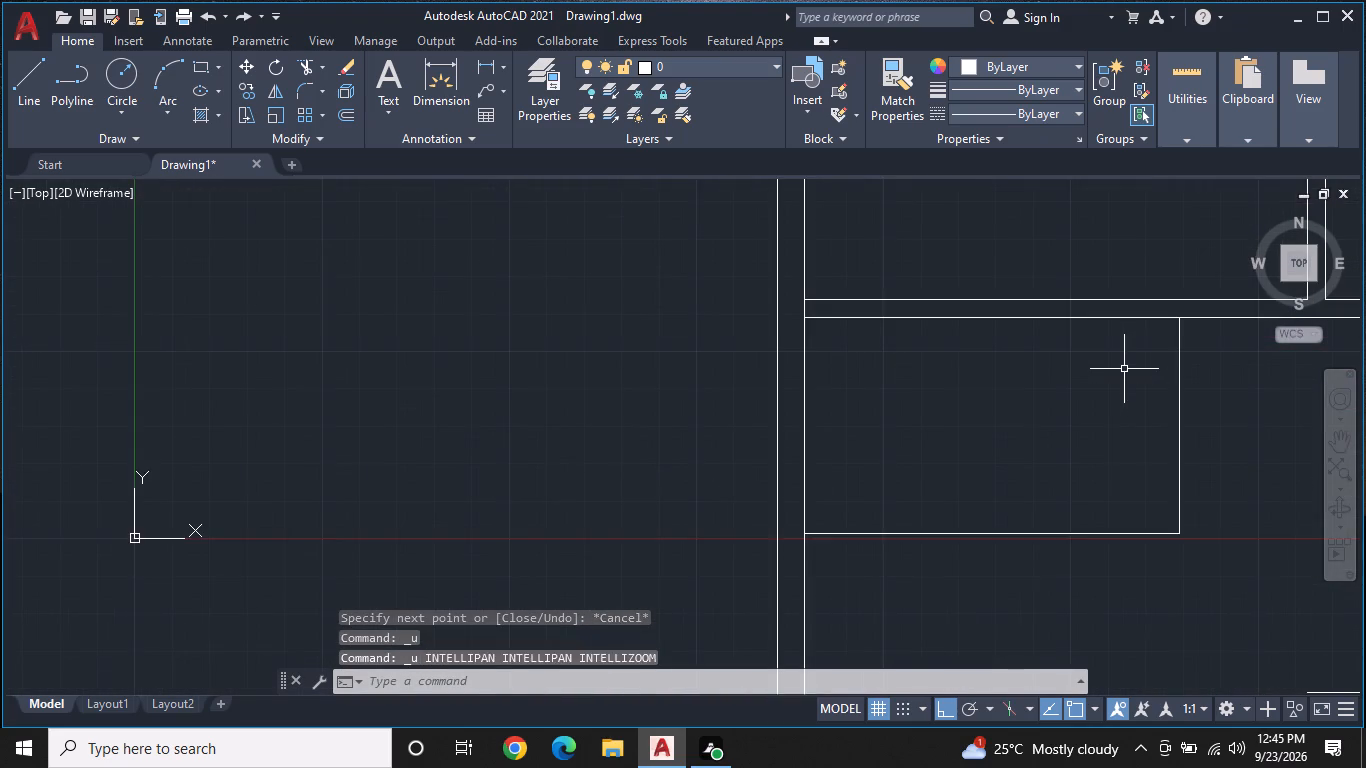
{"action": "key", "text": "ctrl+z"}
Draw the left room's outline from the inner wall corner: 10'5" down, 6' right and back up to the horizontal wall.
{"action": "type", "text": "L"}
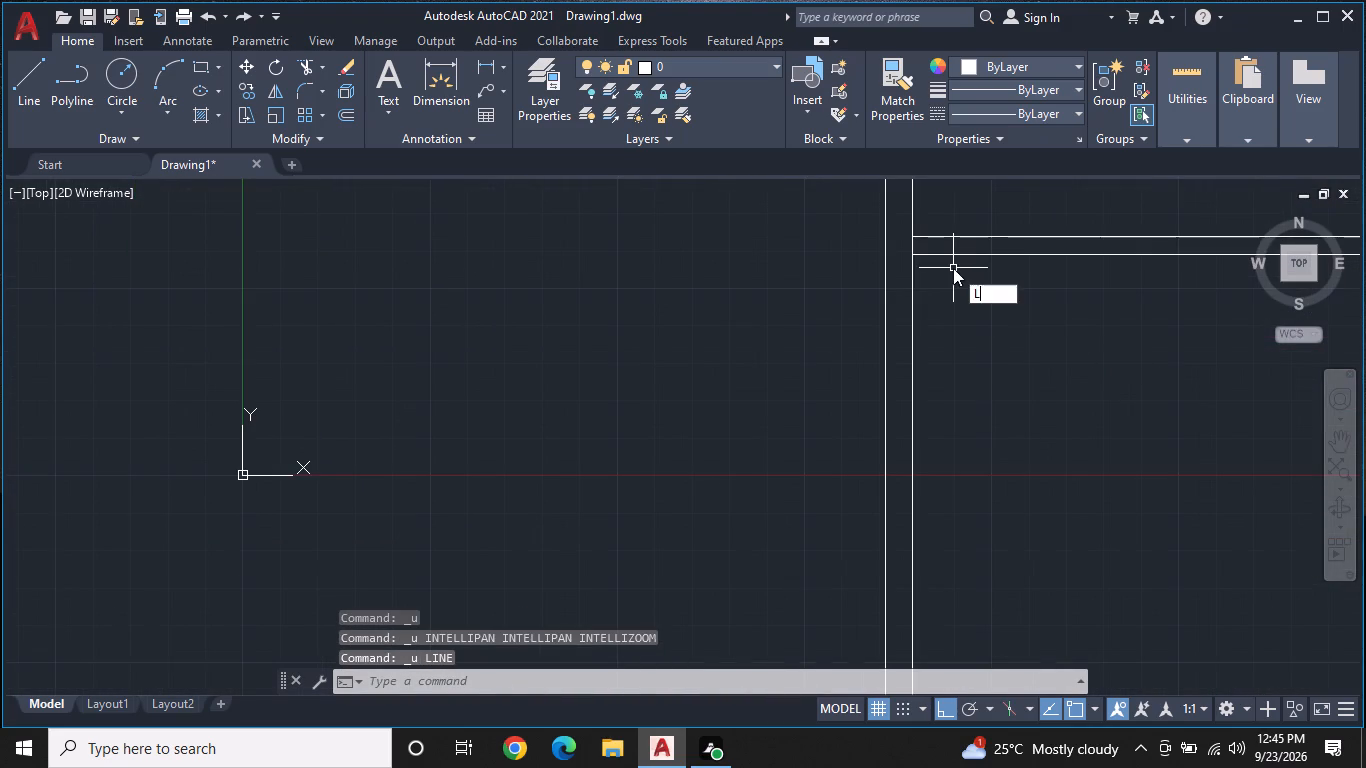
{"action": "key", "text": "space"}
{"action": "left_click", "coordinate": [918, 253]}
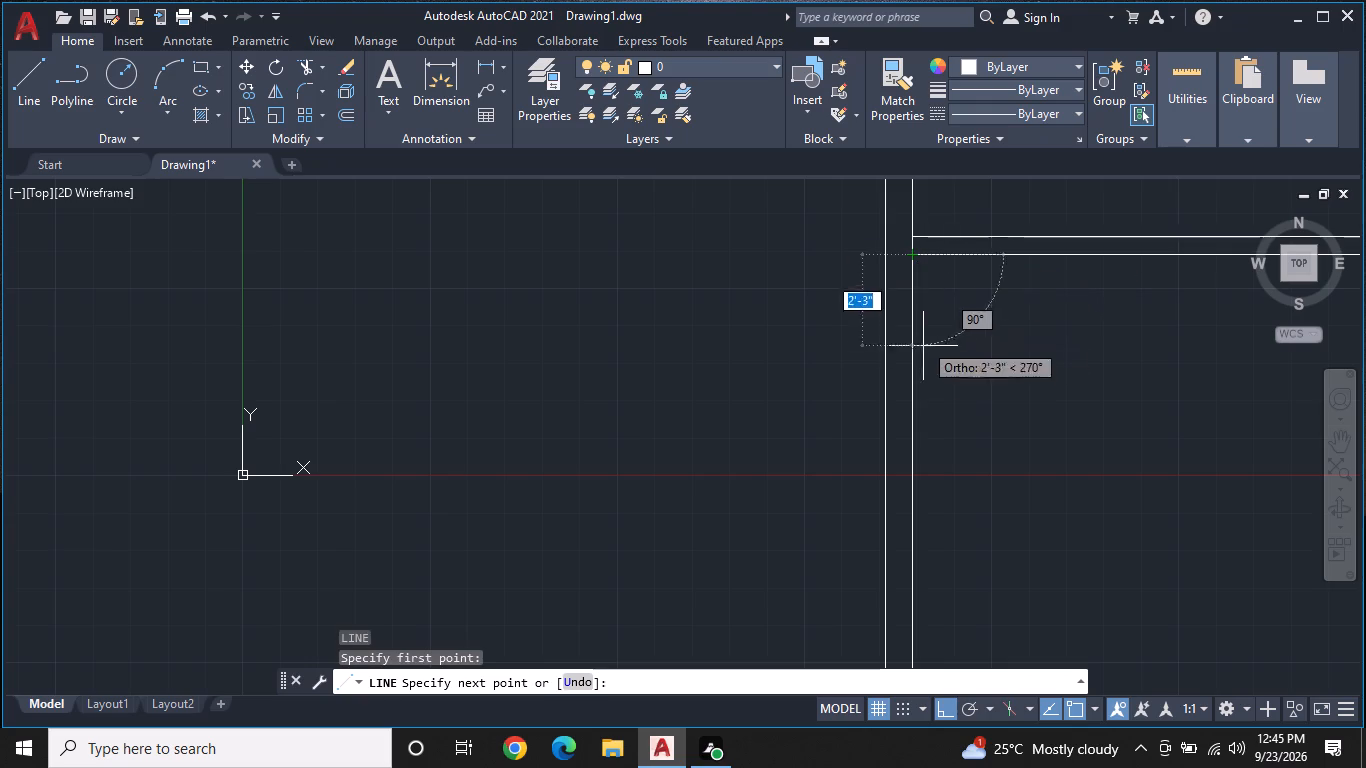
{"action": "key", "text": "1"}
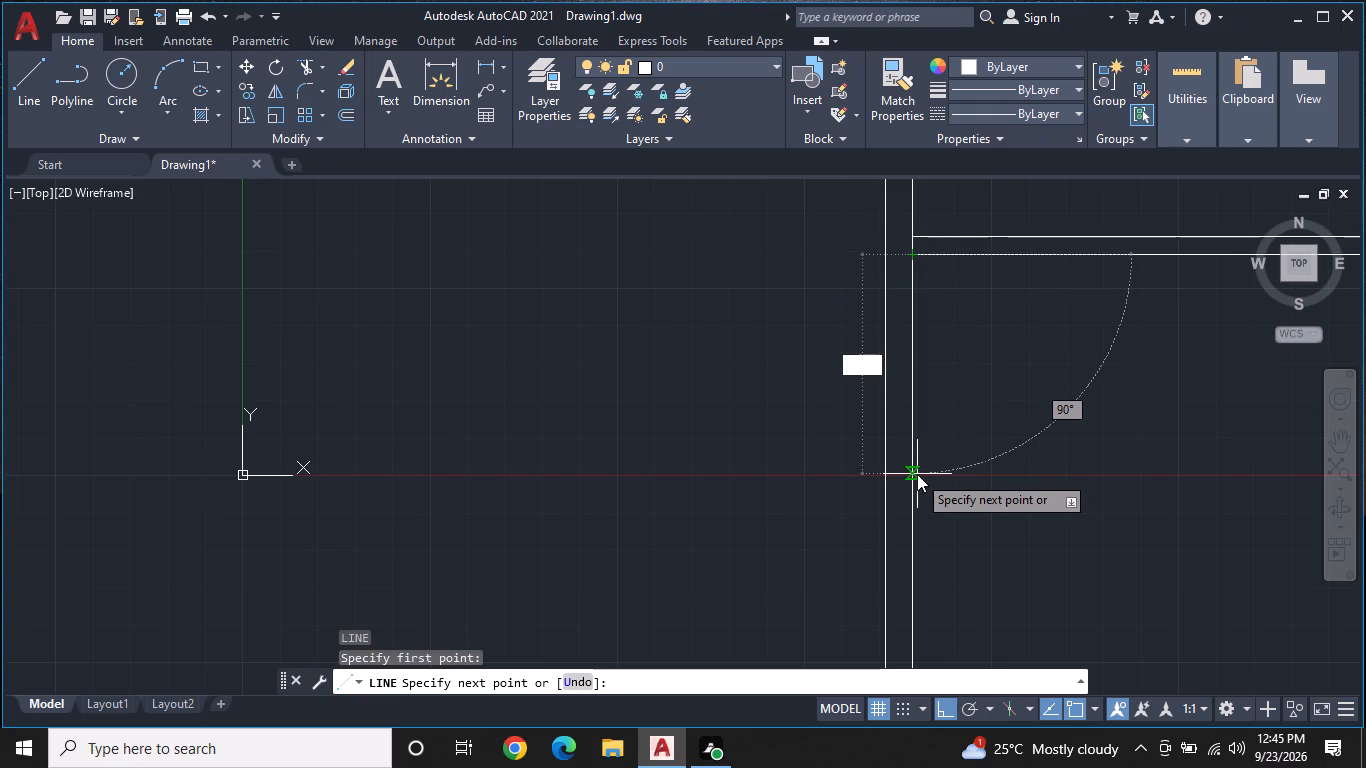
{"action": "key", "text": "0"}
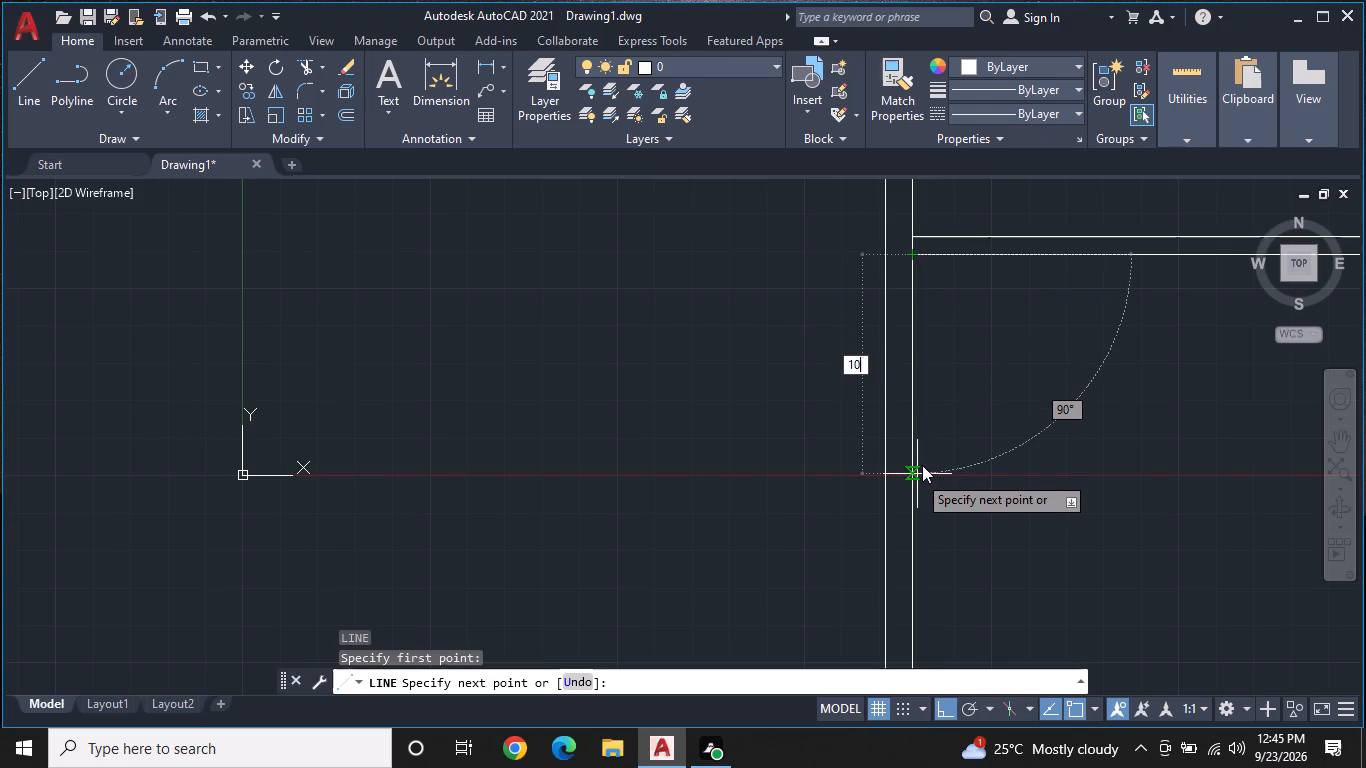
{"action": "type", "text": "'5\""}
{"action": "key", "text": "Return"}
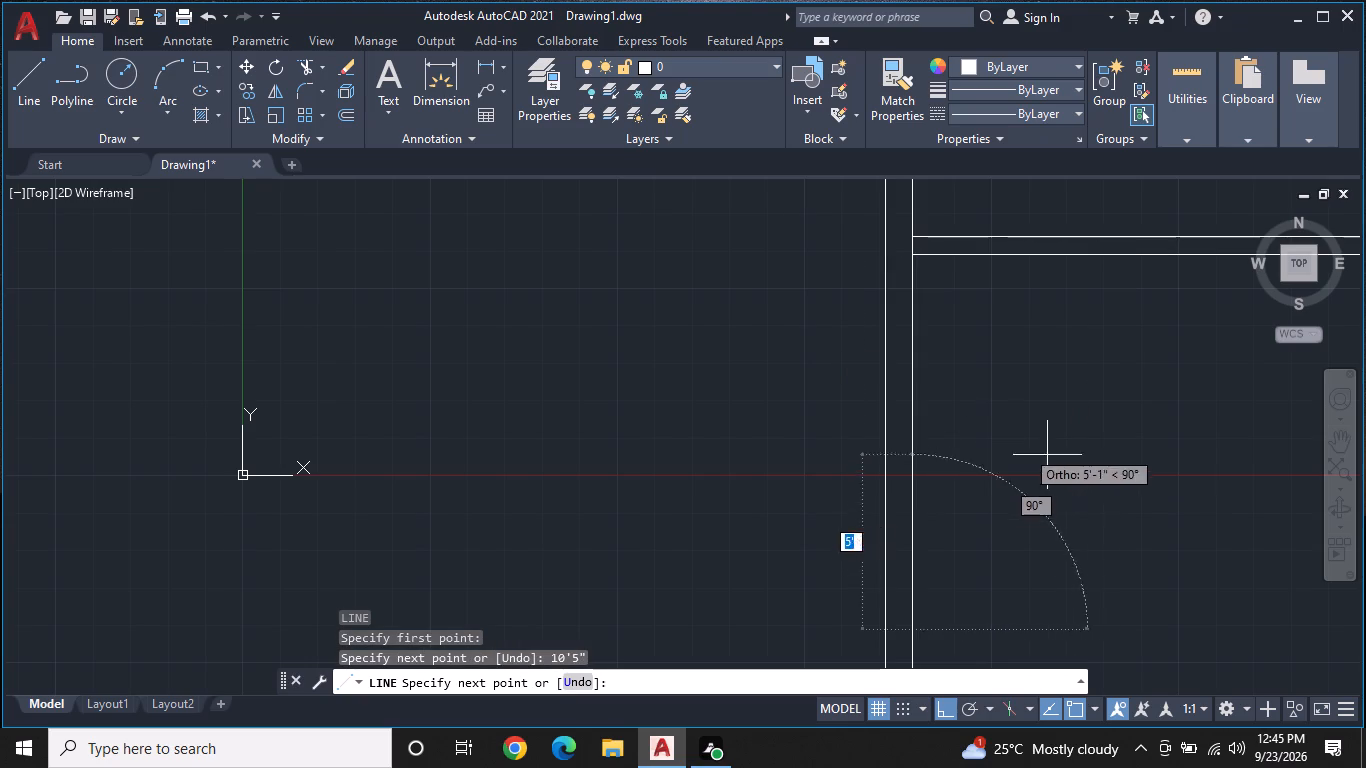
{"action": "middle_click_drag", "start_coordinate": [1101, 462], "coordinate": [1087, 375]}
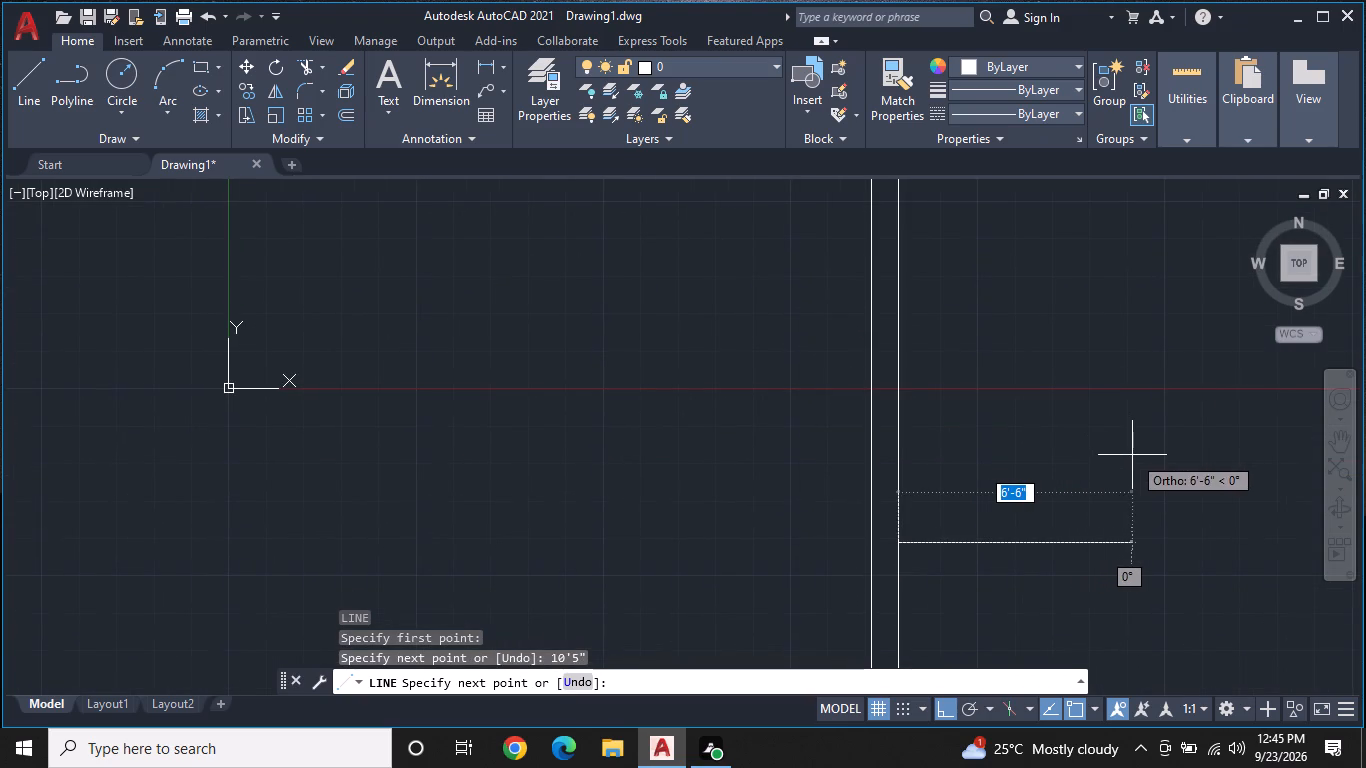
{"action": "key", "text": "6"}
{"action": "key", "text": "apostrophe"}
{"action": "key", "text": "Return"}
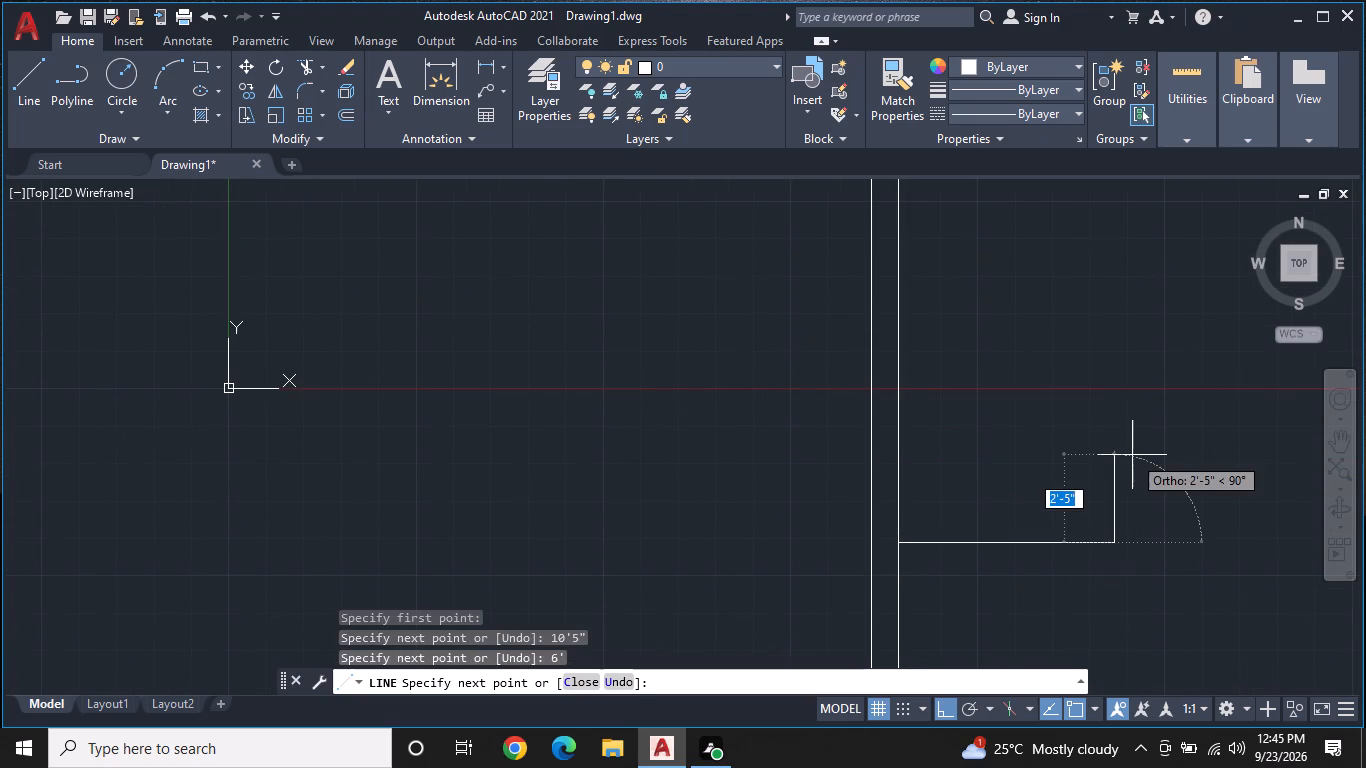
{"action": "middle_click_drag", "start_coordinate": [1125, 352], "coordinate": [1128, 537]}
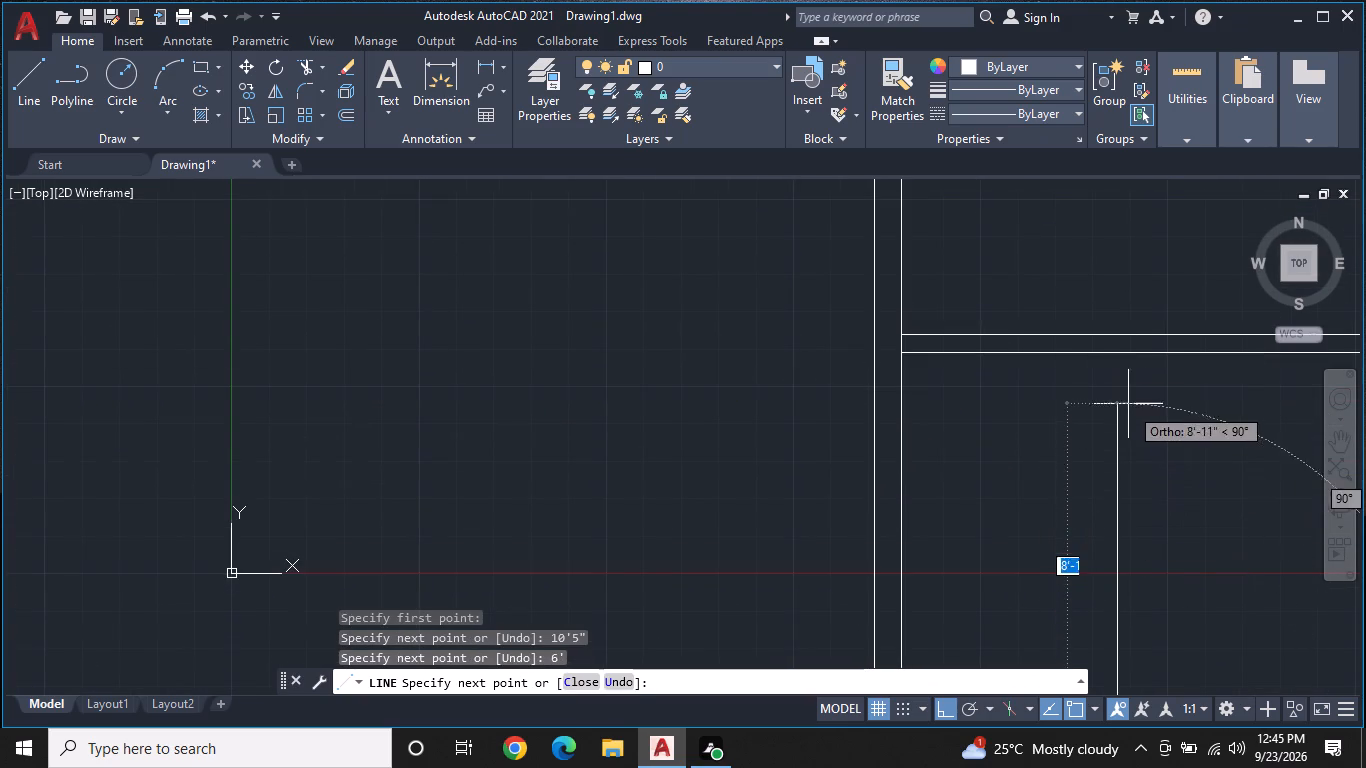
{"action": "left_click", "coordinate": [1119, 350]}
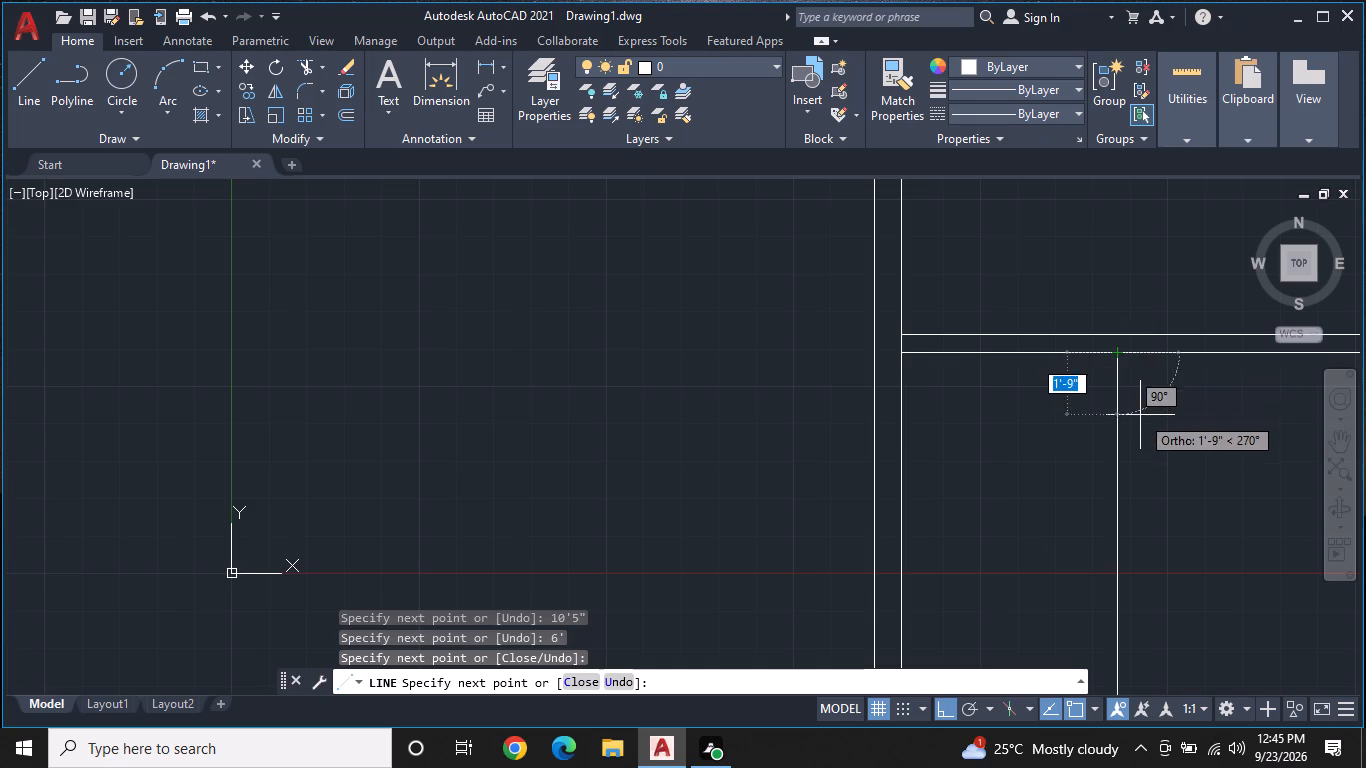
{"action": "key", "text": "Escape"}
Offset the left room's right-hand line 6" to the right, outside the room.
{"action": "type", "text": "OF"}
{"action": "key", "text": "space"}
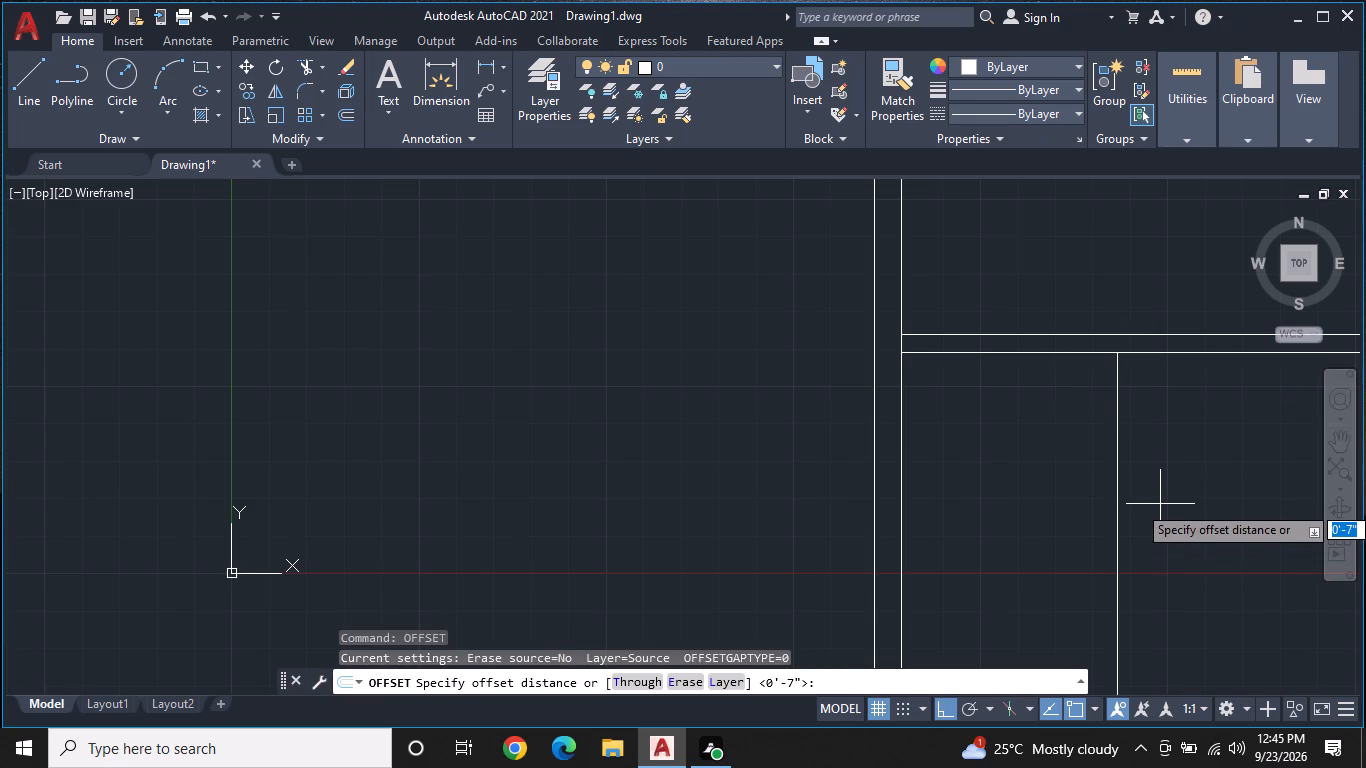
{"action": "key", "text": "6"}
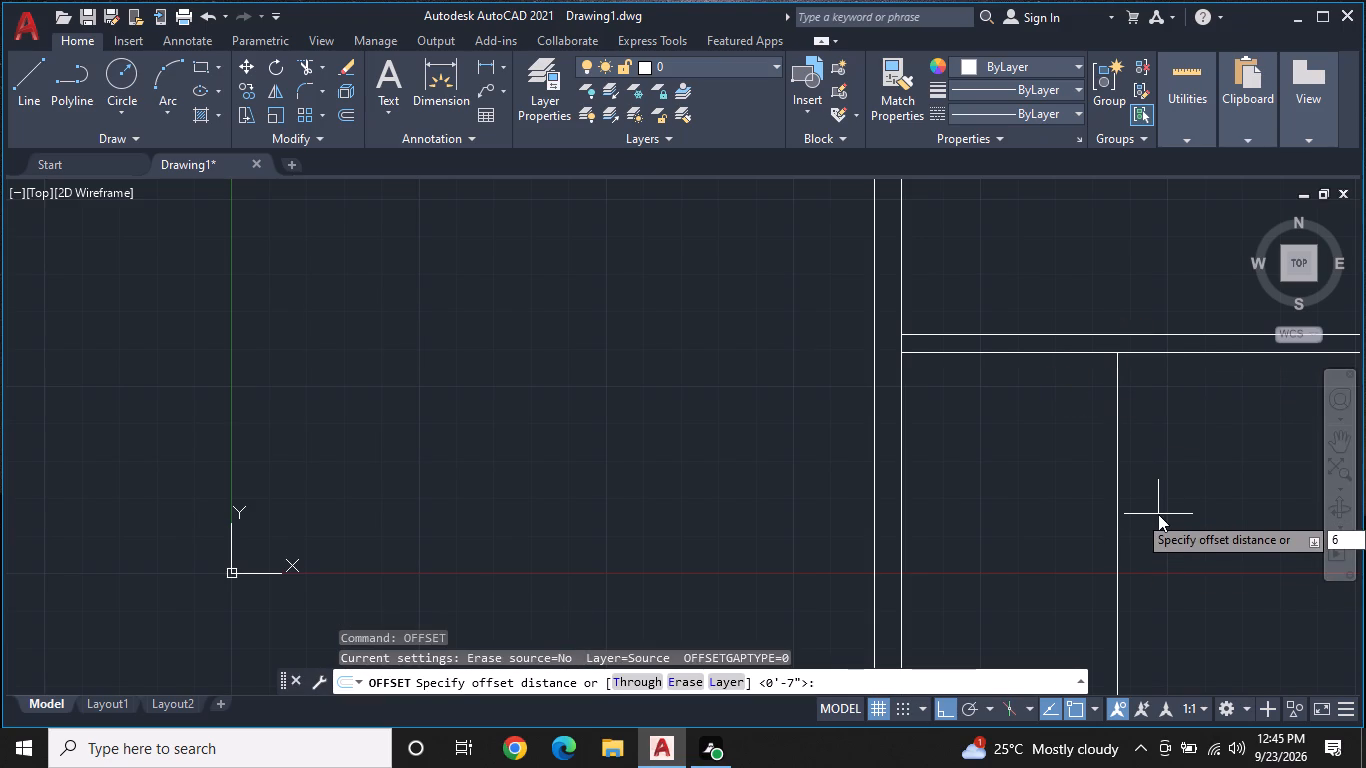
{"action": "key", "text": "shift+quotedbl"}
{"action": "key", "text": "Return"}
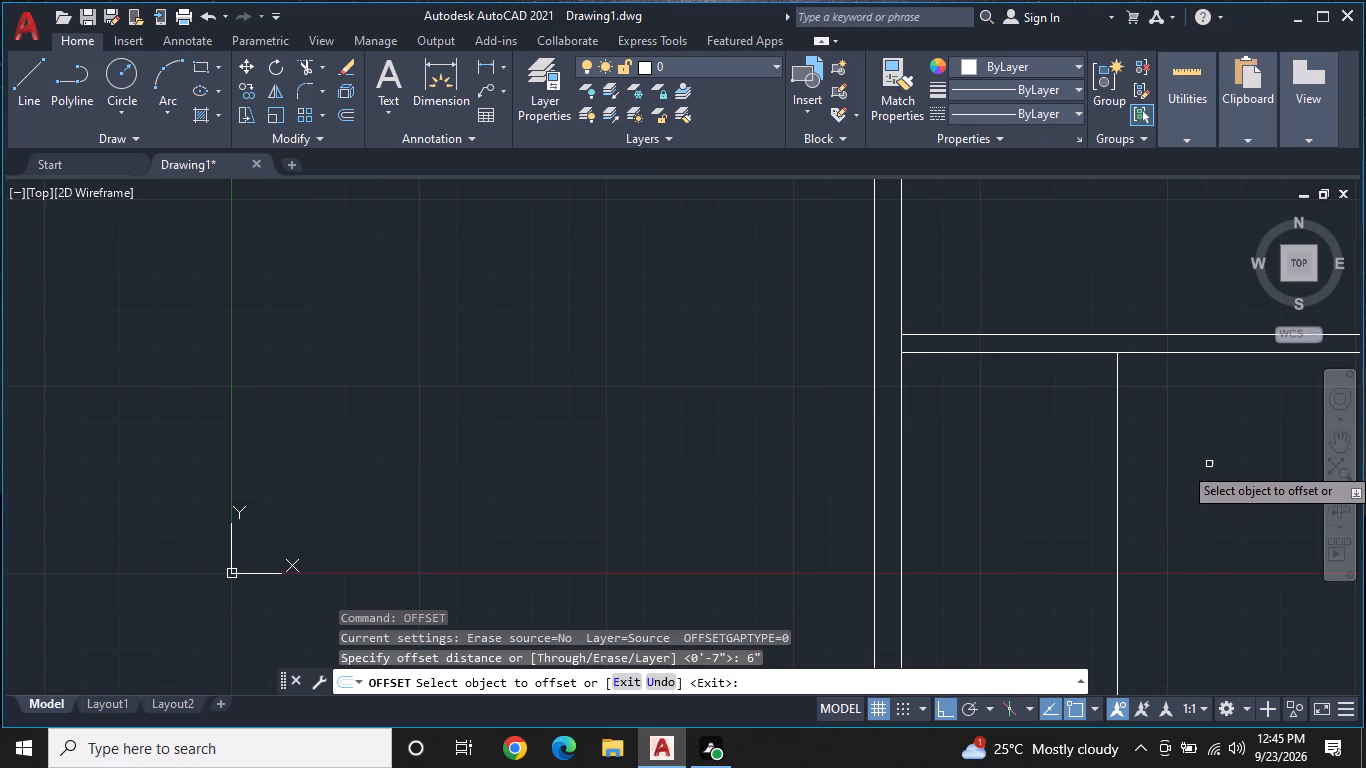
{"action": "middle_click_drag", "start_coordinate": [1175, 471], "coordinate": [918, 288]}
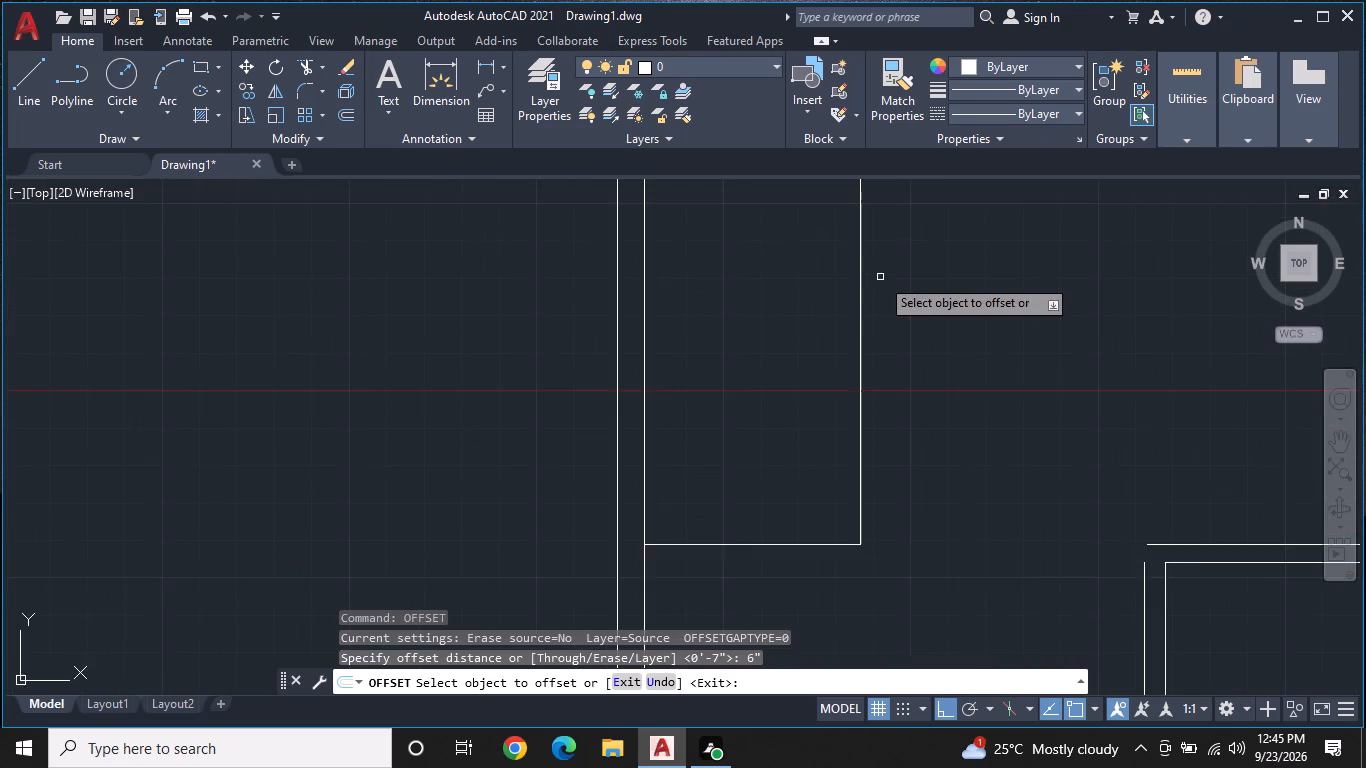
{"action": "scroll", "coordinate": [947, 306], "scroll_direction": "down", "scroll_amount": 1}
{"action": "left_click", "coordinate": [892, 337]}
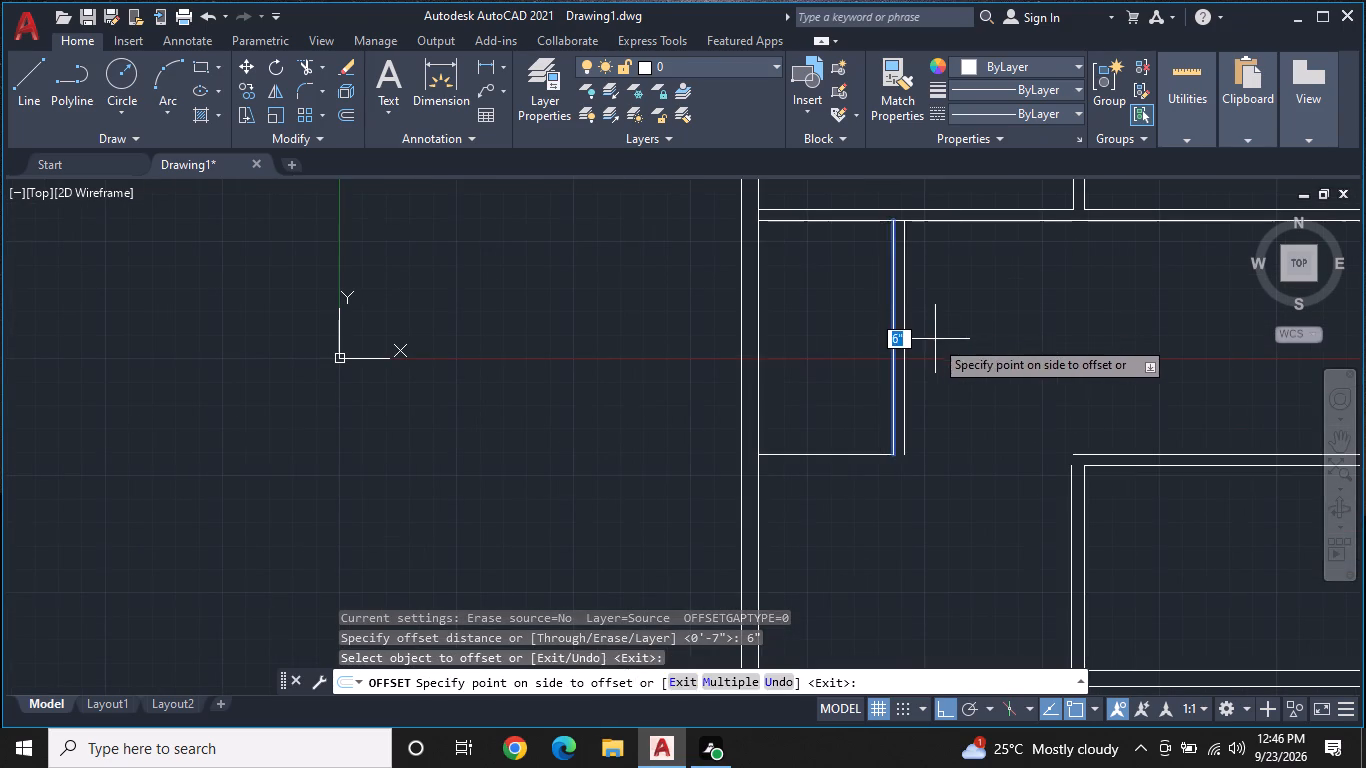
{"action": "left_click", "coordinate": [957, 348]}
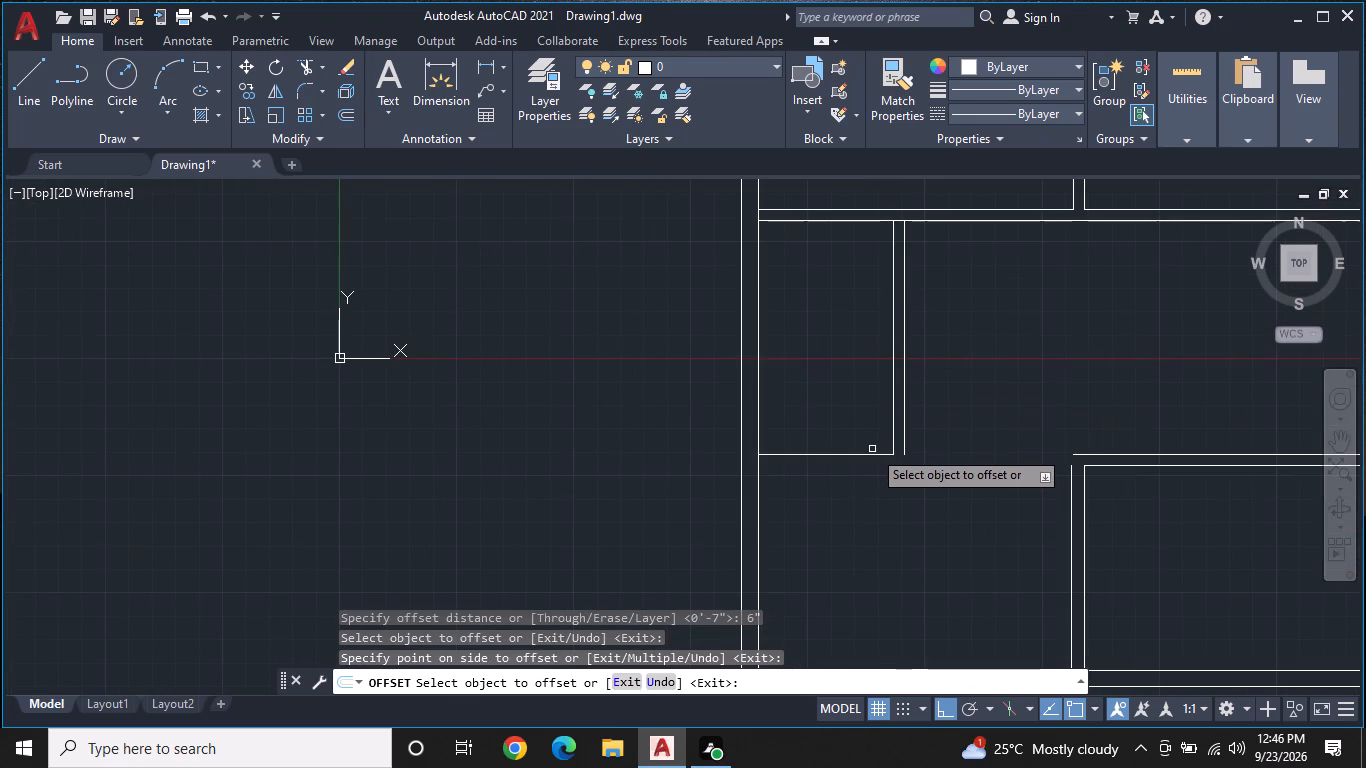
Offset the left room's bottom line 6" downward, outside the room.
{"action": "left_click", "coordinate": [874, 454]}
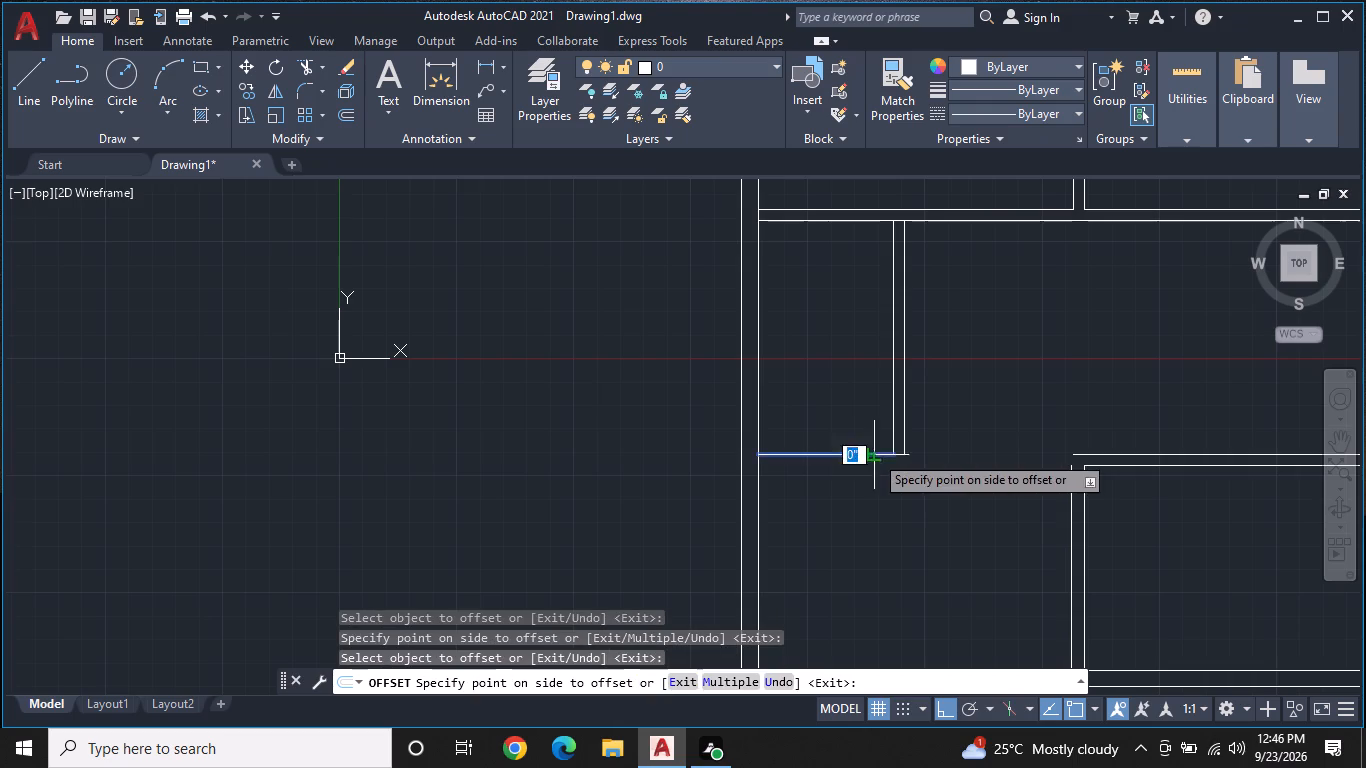
{"action": "left_click", "coordinate": [886, 500]}
{"action": "key", "text": "Escape"}
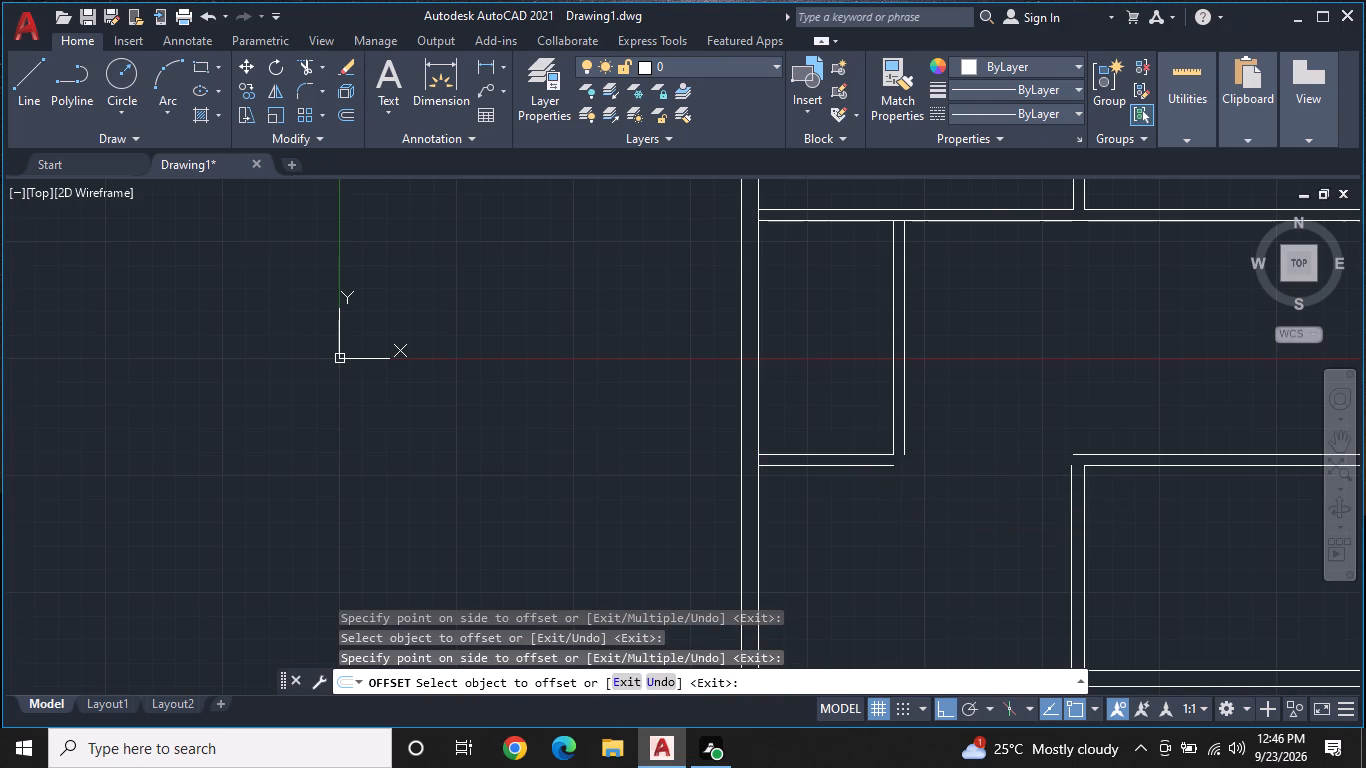
Fillet the left room's outer bottom and outer right wall lines with zero radius into a closed corner.
{"action": "type", "text": "FIL"}
{"action": "key", "text": "space"}
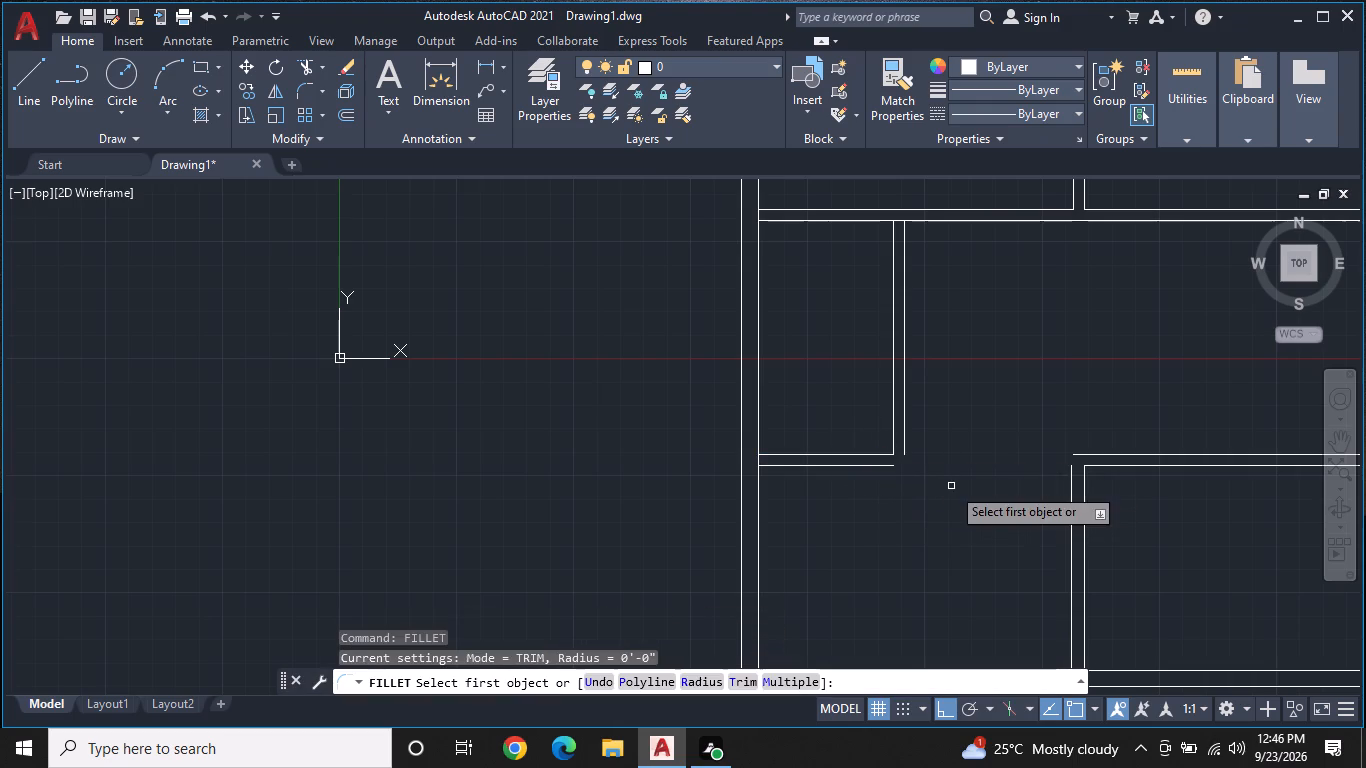
{"action": "left_click", "coordinate": [903, 459]}
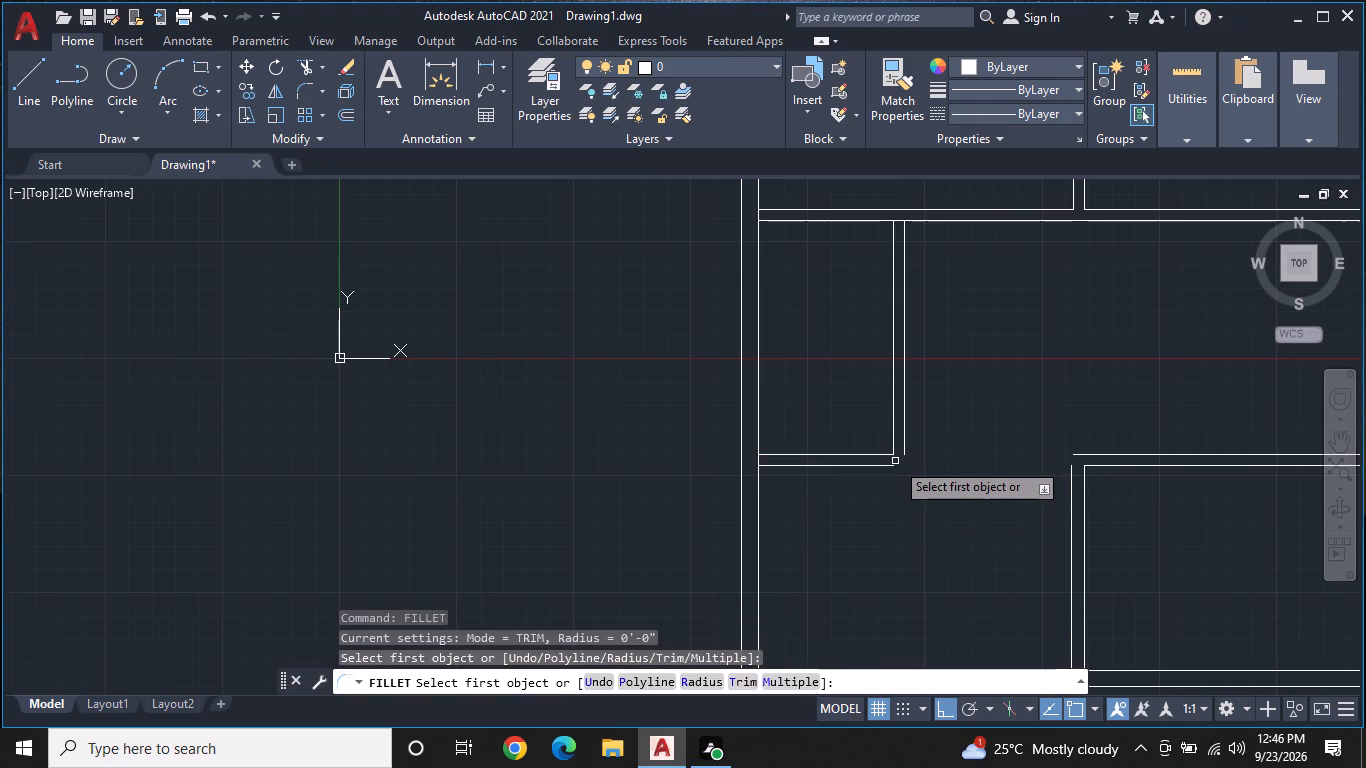
{"action": "left_click", "coordinate": [894, 467]}
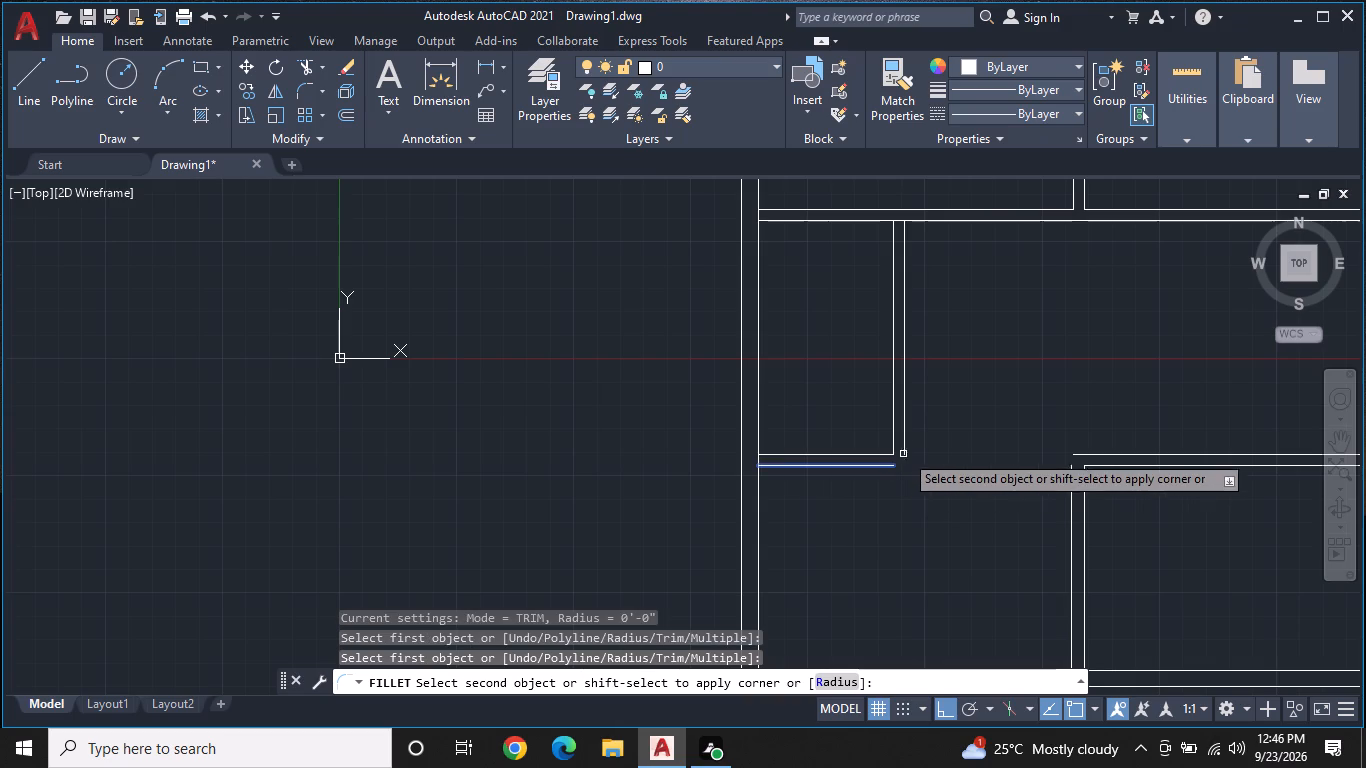
{"action": "double_click", "coordinate": [902, 452]}
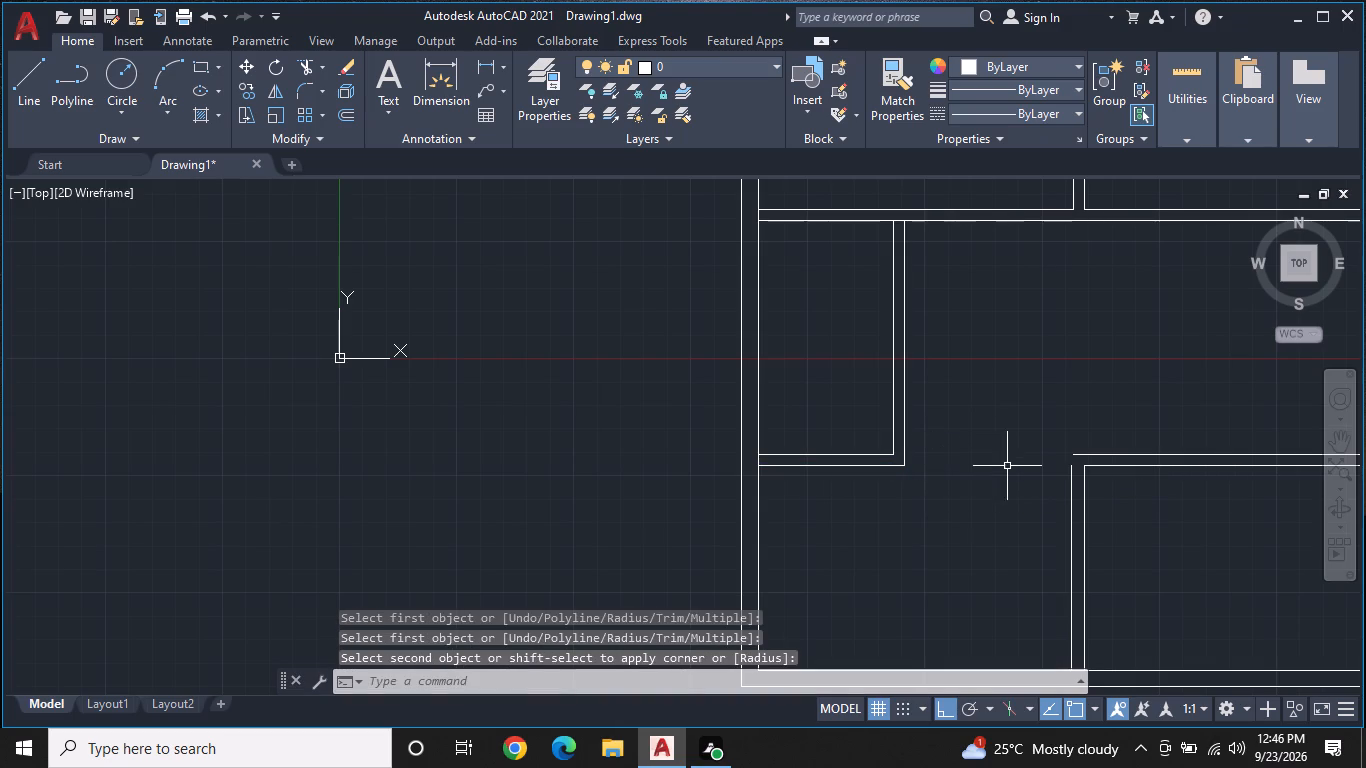
{"action": "key", "text": "Escape"}
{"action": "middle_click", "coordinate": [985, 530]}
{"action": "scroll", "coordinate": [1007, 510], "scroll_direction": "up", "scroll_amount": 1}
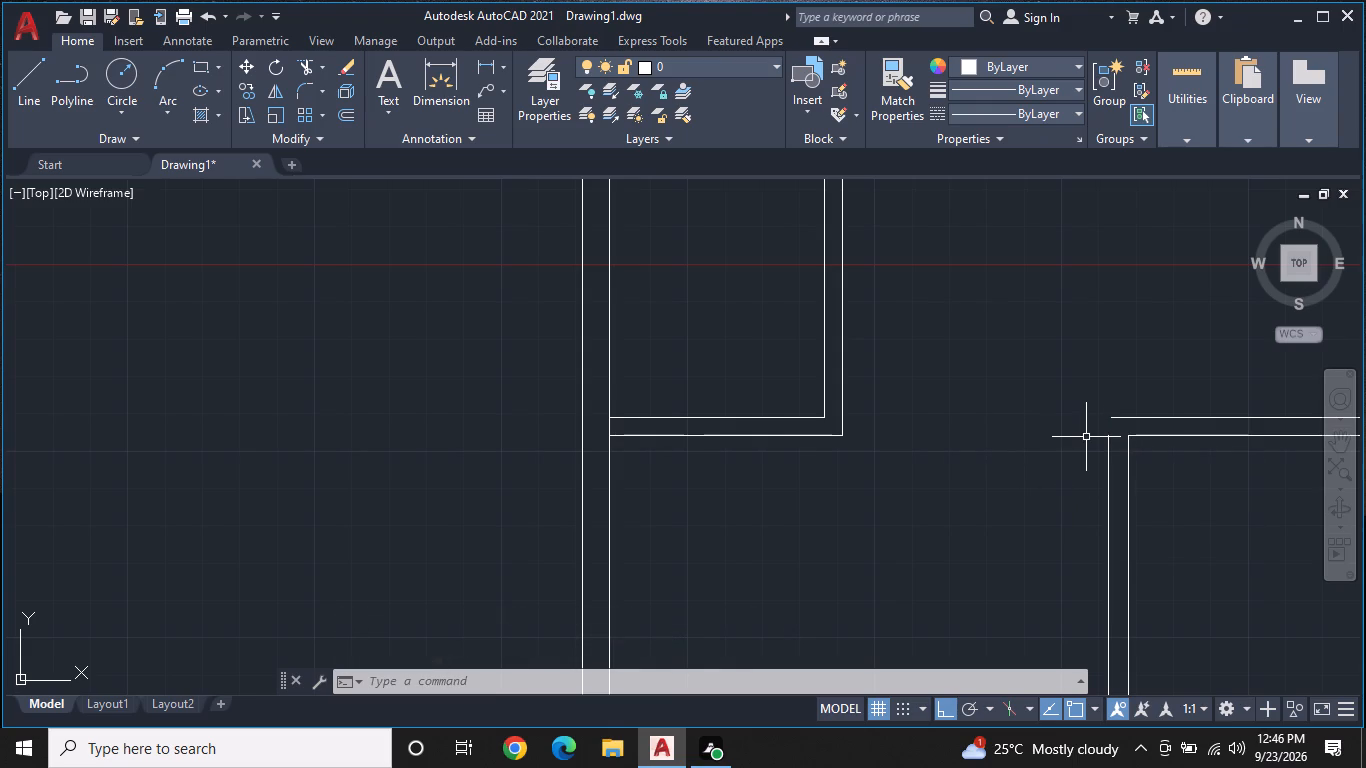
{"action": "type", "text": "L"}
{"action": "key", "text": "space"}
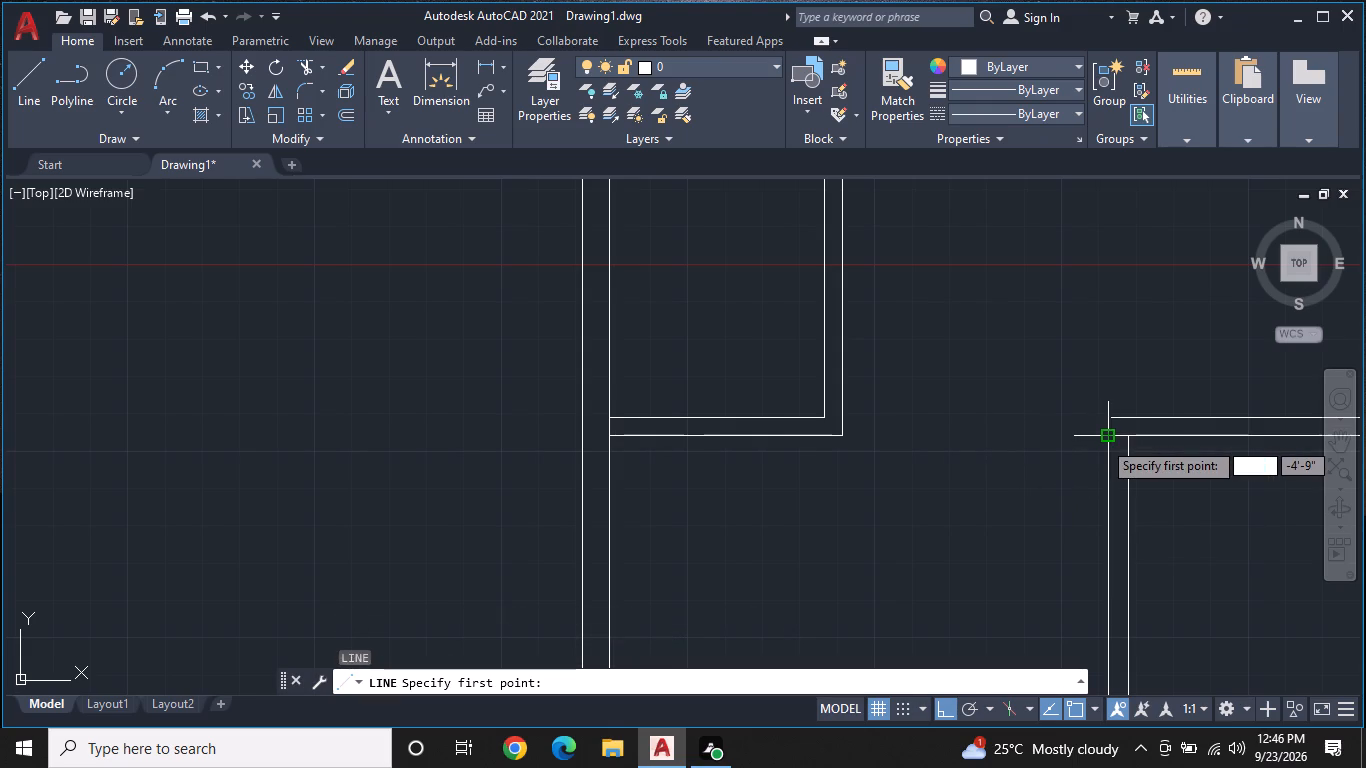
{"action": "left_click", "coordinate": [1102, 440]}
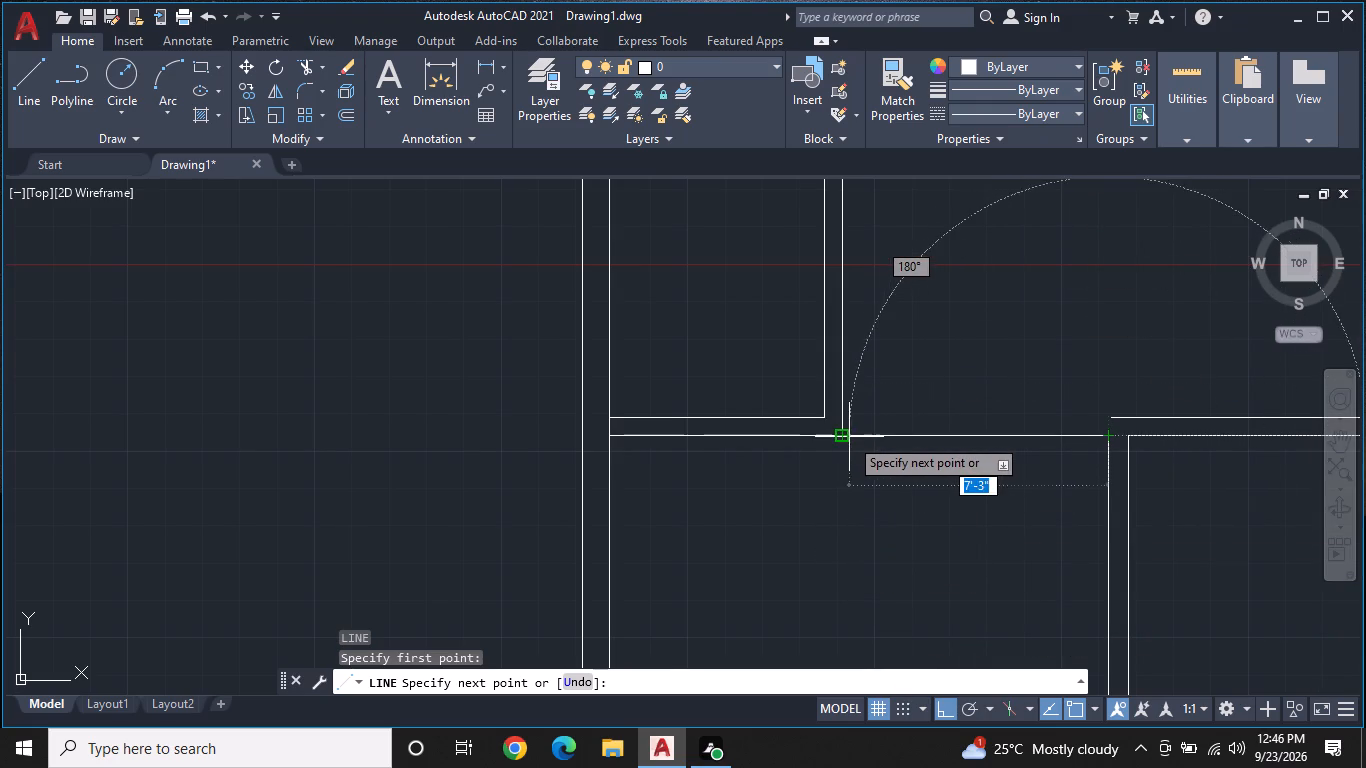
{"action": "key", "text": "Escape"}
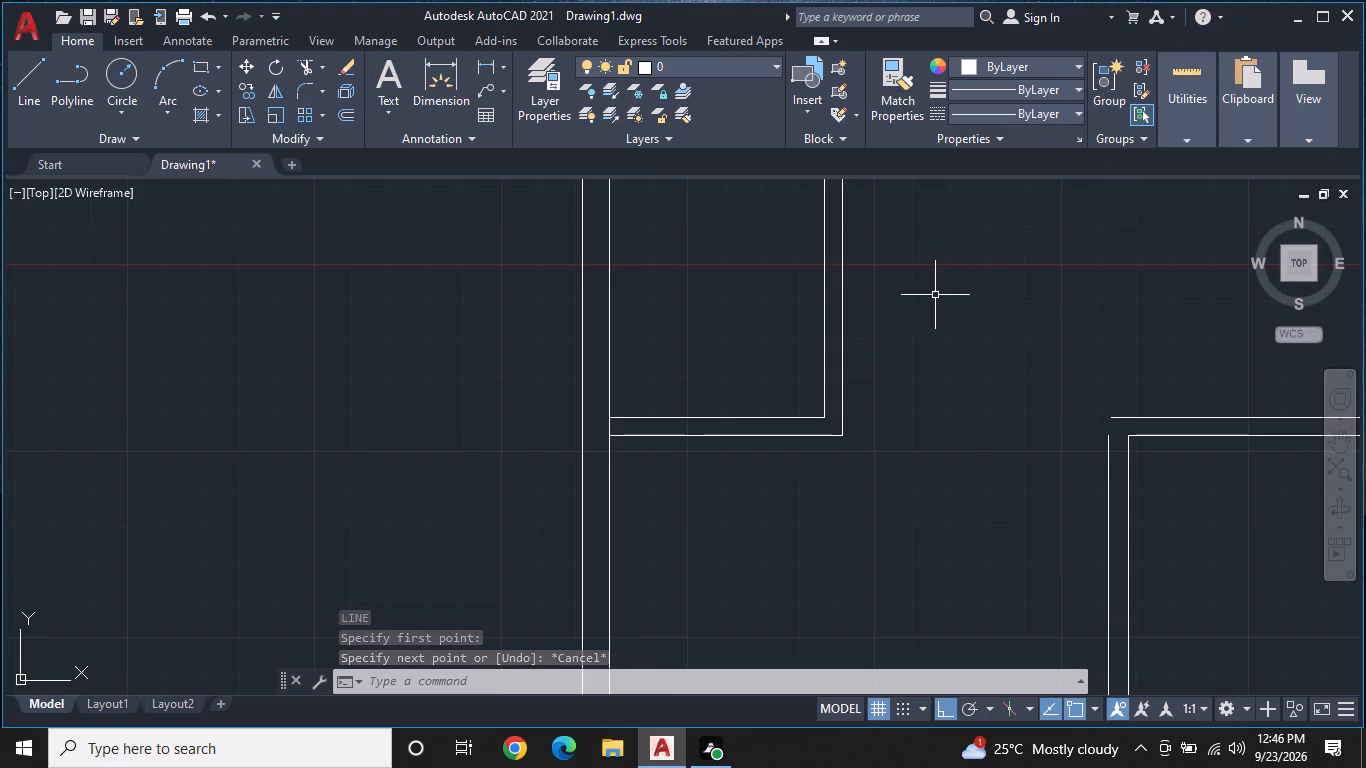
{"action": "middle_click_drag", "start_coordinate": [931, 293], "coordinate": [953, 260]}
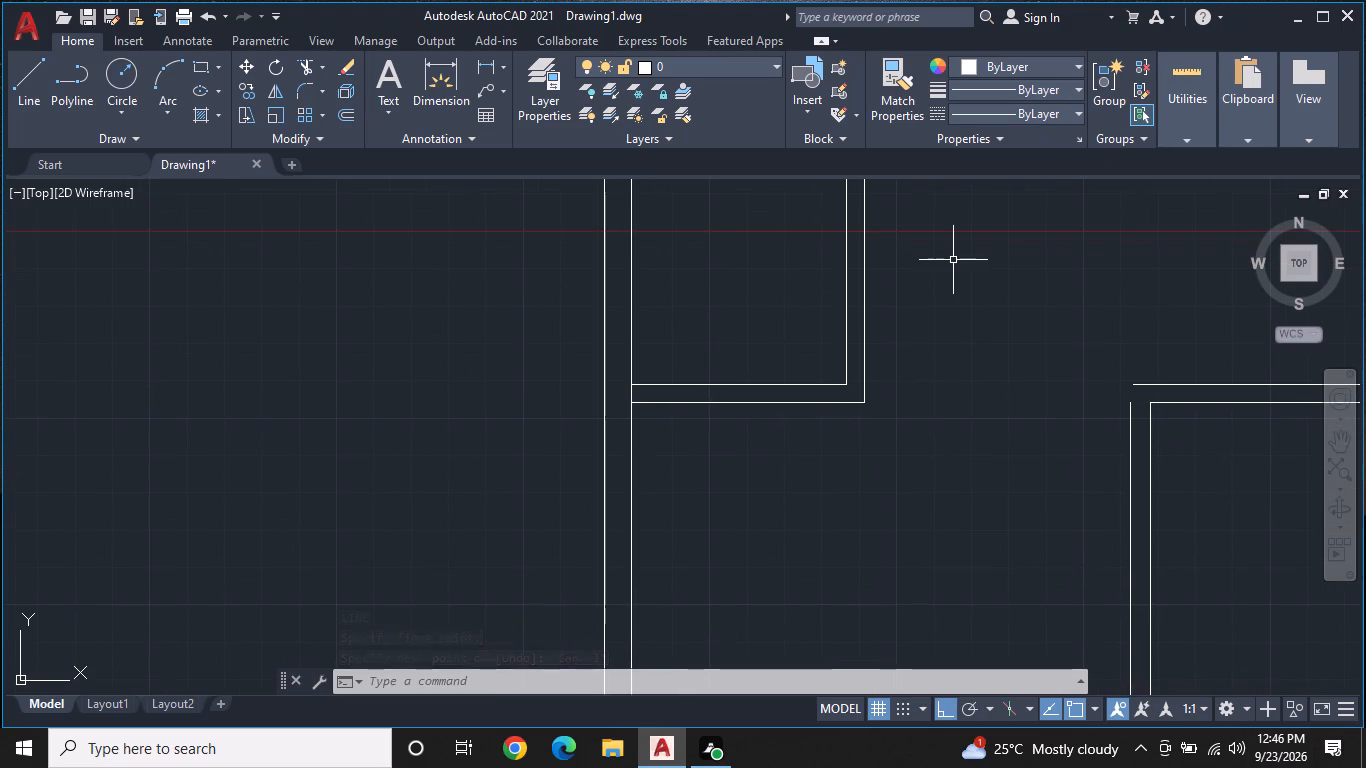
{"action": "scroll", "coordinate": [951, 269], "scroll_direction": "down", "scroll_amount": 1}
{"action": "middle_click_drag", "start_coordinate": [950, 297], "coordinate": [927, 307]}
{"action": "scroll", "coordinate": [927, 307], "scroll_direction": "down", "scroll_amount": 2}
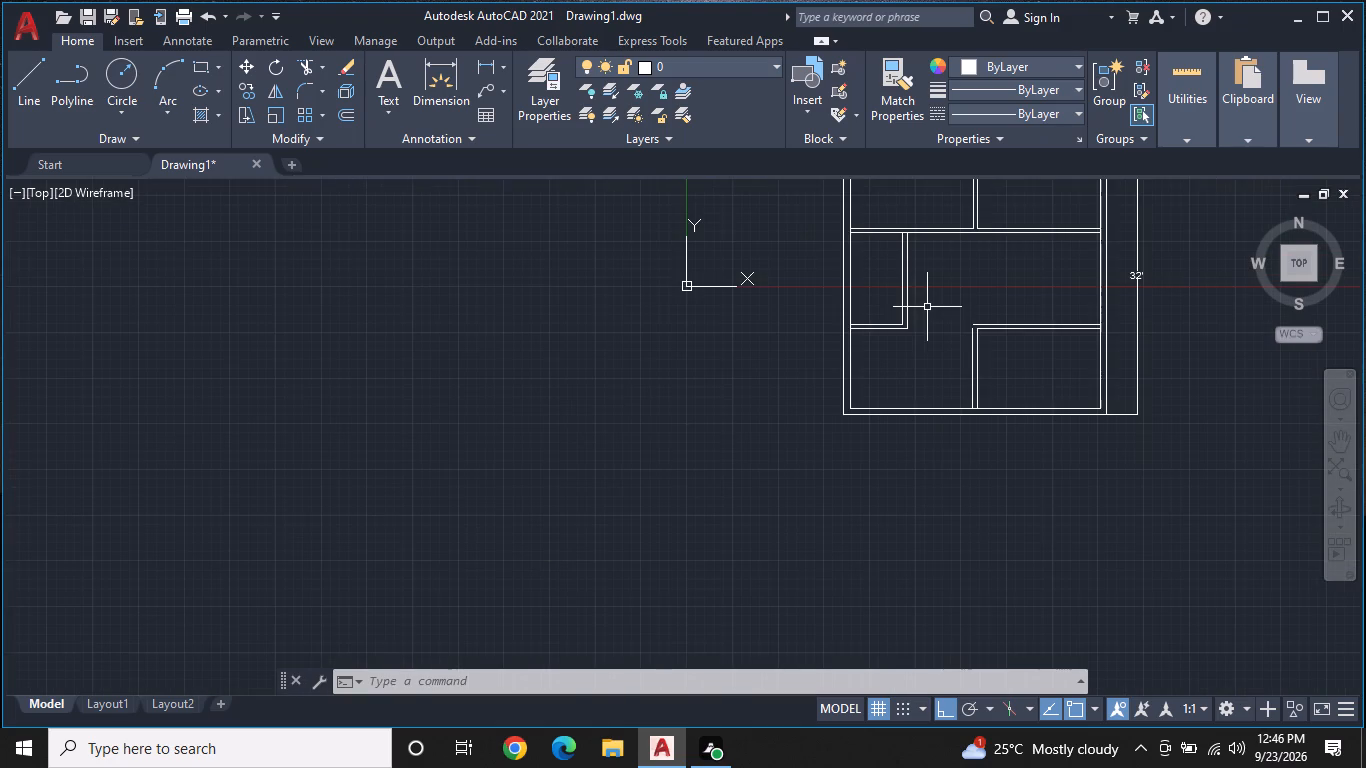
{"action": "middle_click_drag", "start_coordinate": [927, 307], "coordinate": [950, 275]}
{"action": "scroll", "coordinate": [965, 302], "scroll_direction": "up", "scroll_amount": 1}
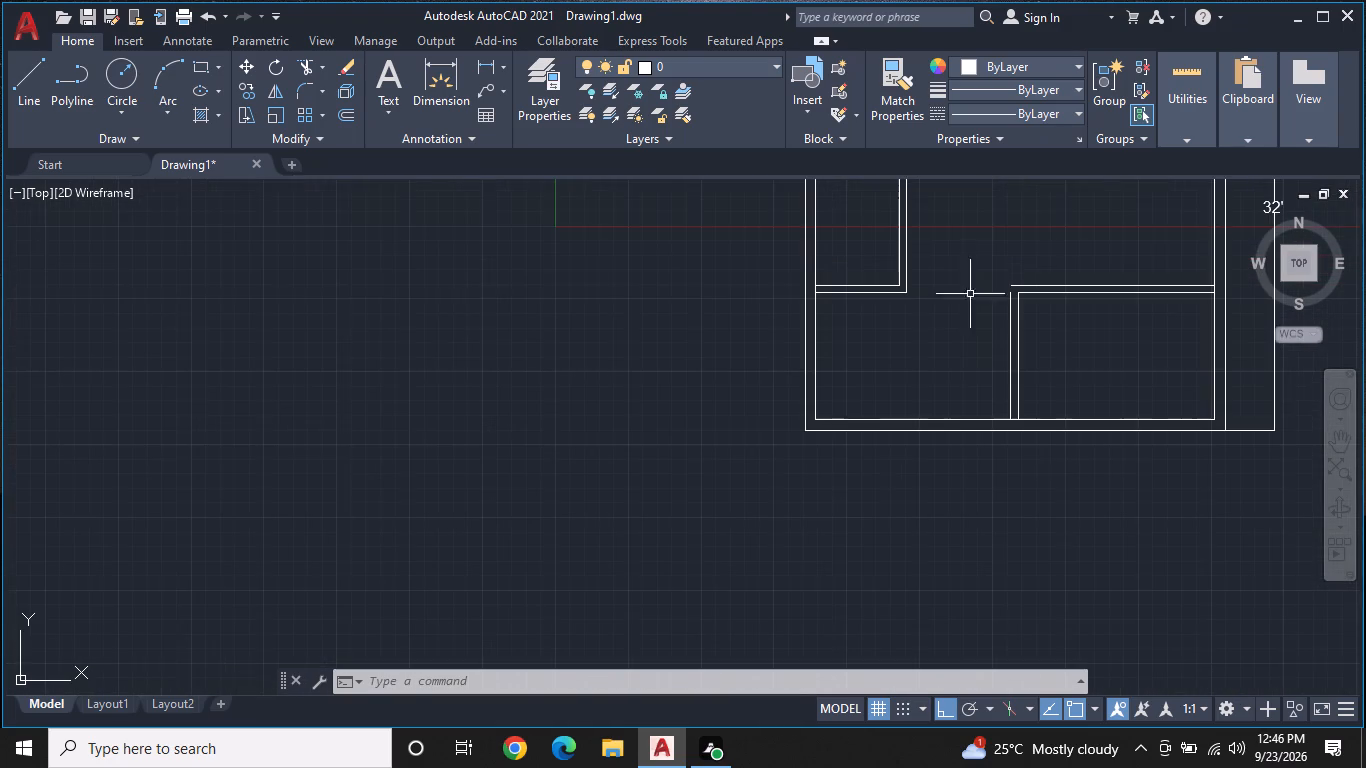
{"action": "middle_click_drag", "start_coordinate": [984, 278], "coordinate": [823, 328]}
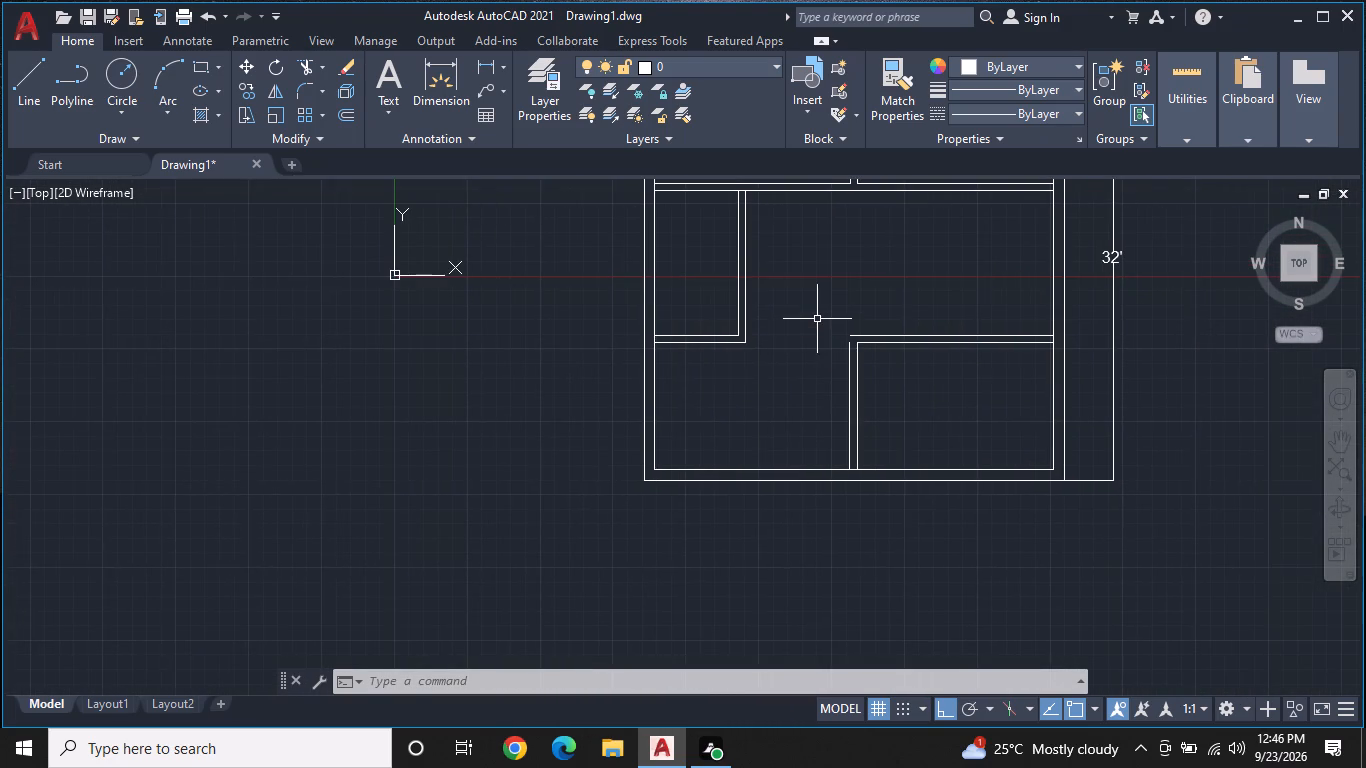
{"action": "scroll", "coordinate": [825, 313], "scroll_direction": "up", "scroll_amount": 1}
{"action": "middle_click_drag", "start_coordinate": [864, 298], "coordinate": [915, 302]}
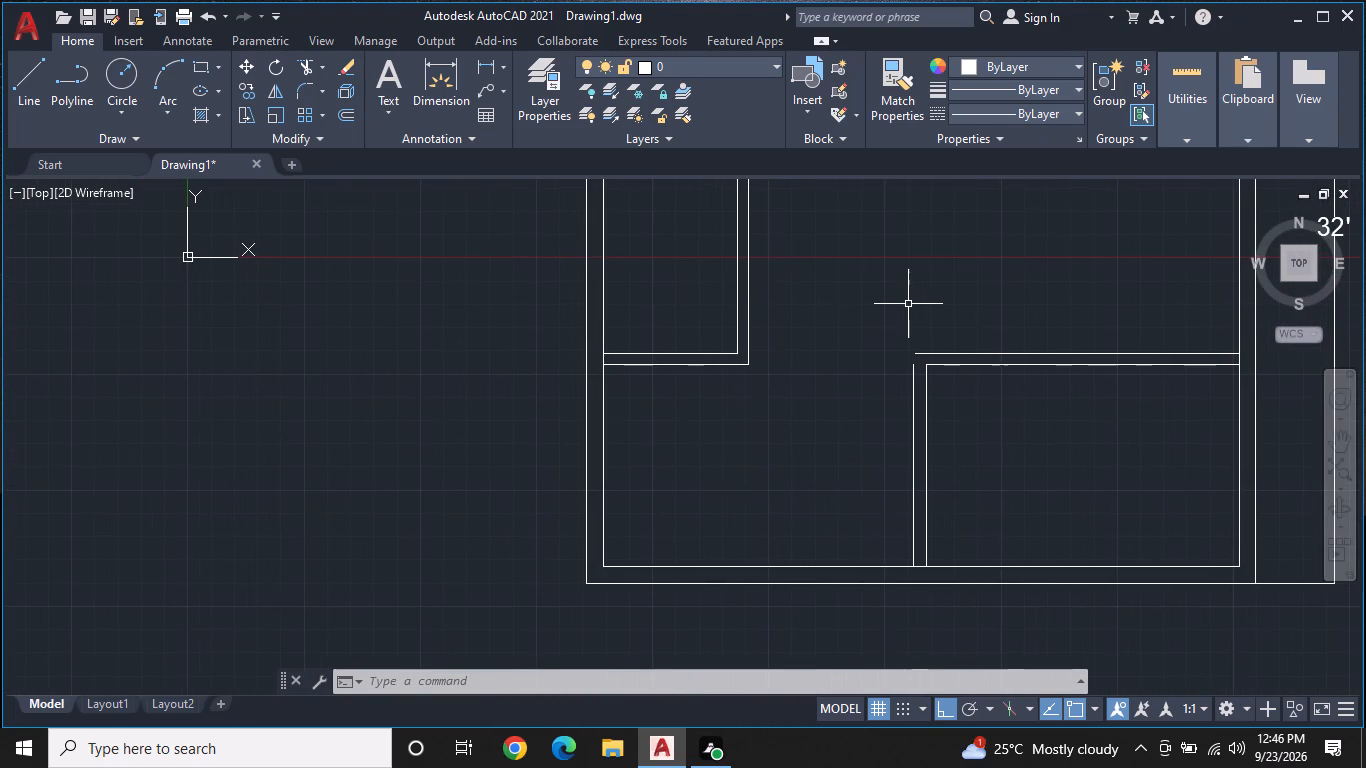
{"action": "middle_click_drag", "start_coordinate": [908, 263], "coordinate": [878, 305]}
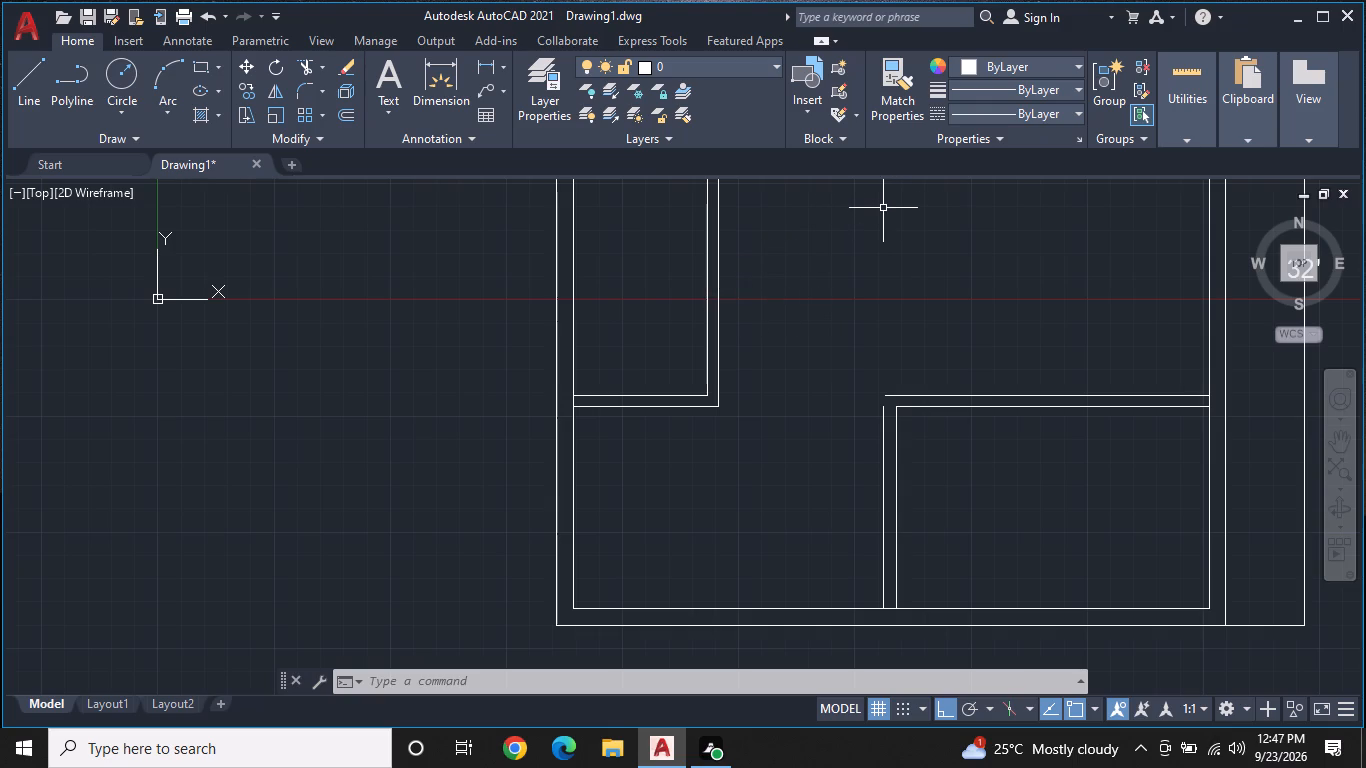
Extend the left room's inner bottom line to its outer right wall line, and try extending the lower-right room's outer left wall line.
{"action": "scroll", "coordinate": [817, 252], "scroll_direction": "up", "scroll_amount": 1}
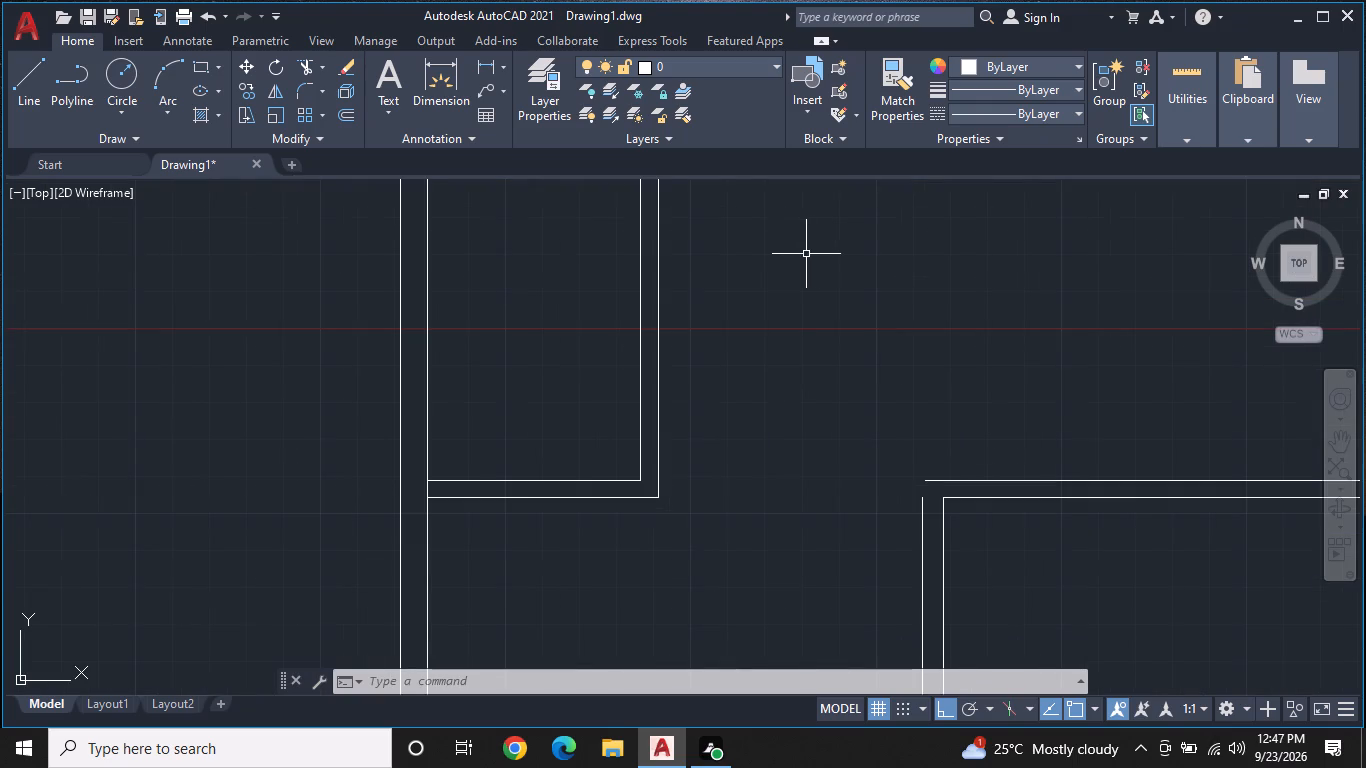
{"action": "middle_click_drag", "start_coordinate": [828, 257], "coordinate": [865, 257]}
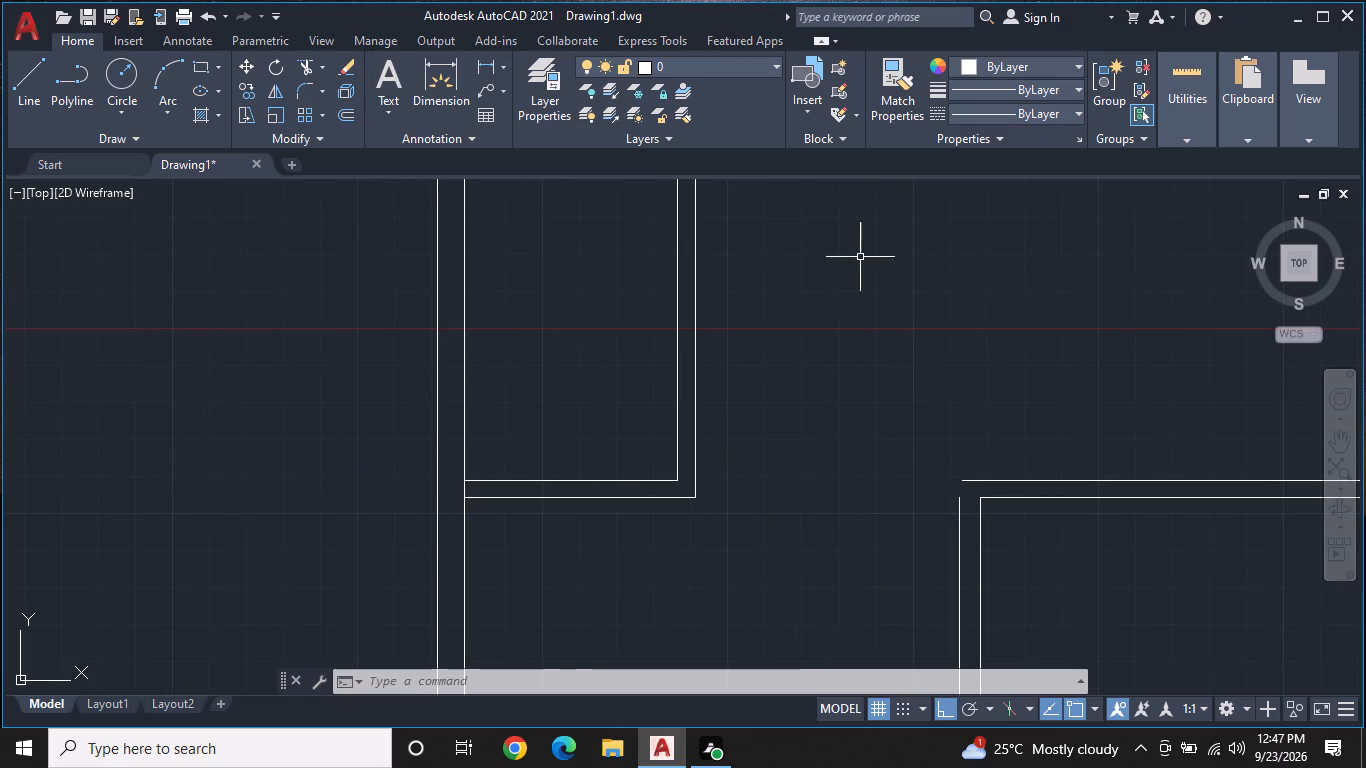
{"action": "middle_click_drag", "start_coordinate": [876, 261], "coordinate": [951, 261]}
{"action": "type", "text": "EX"}
{"action": "key", "text": "space"}
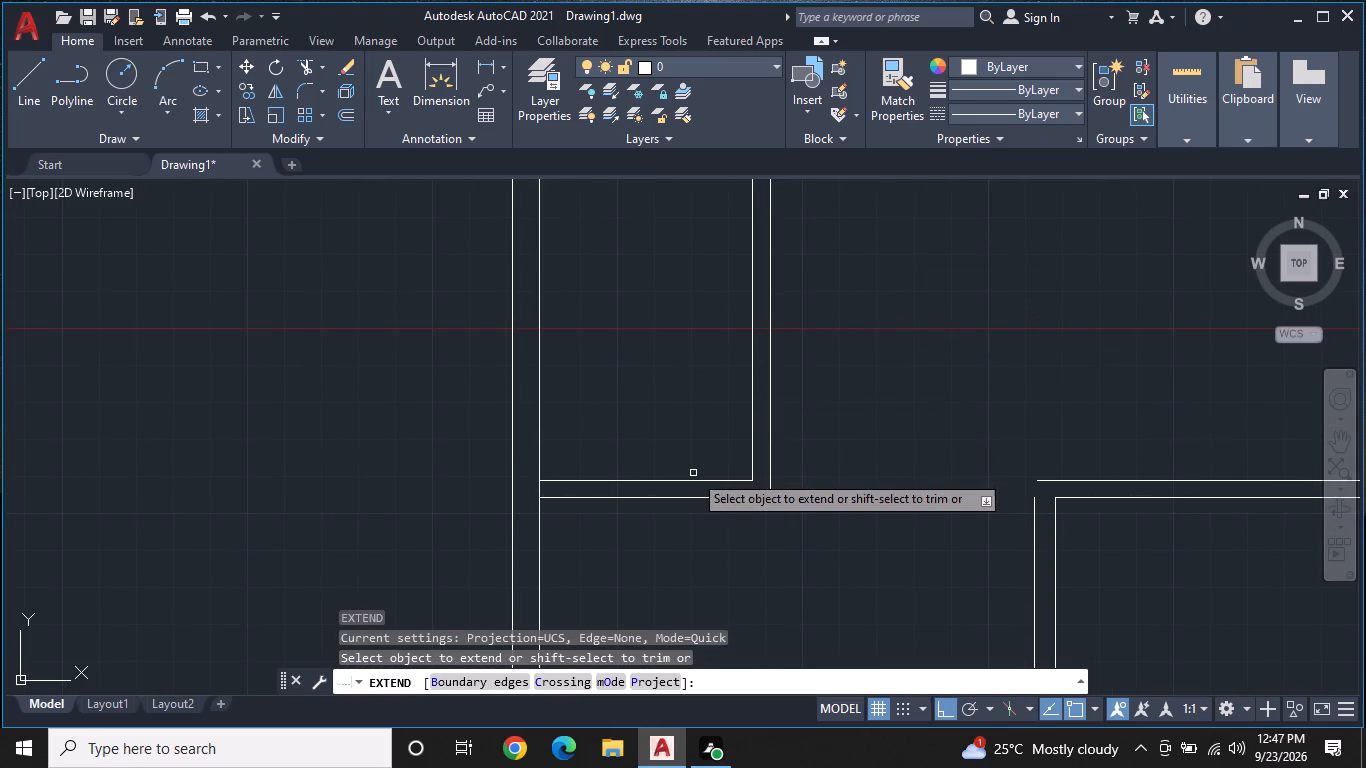
{"action": "left_click", "coordinate": [698, 483]}
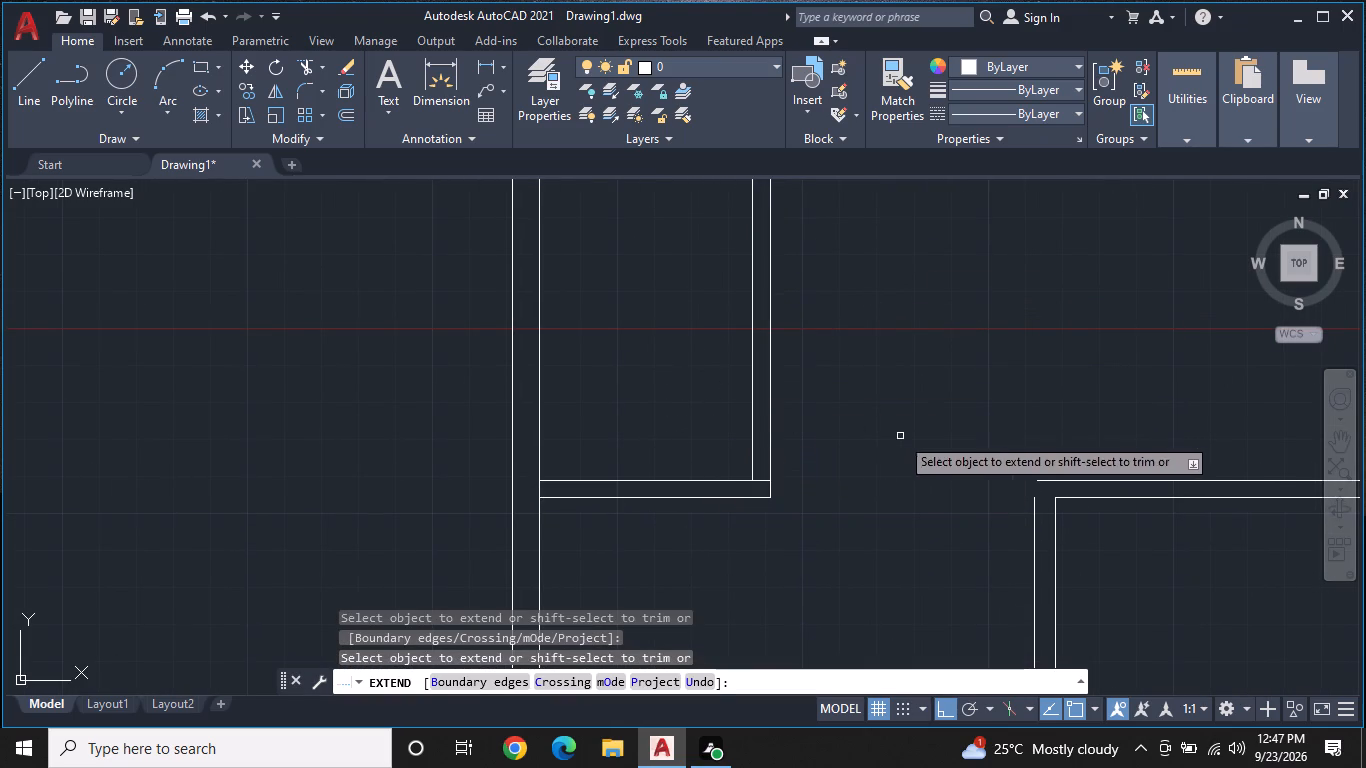
{"action": "double_click", "coordinate": [1035, 518]}
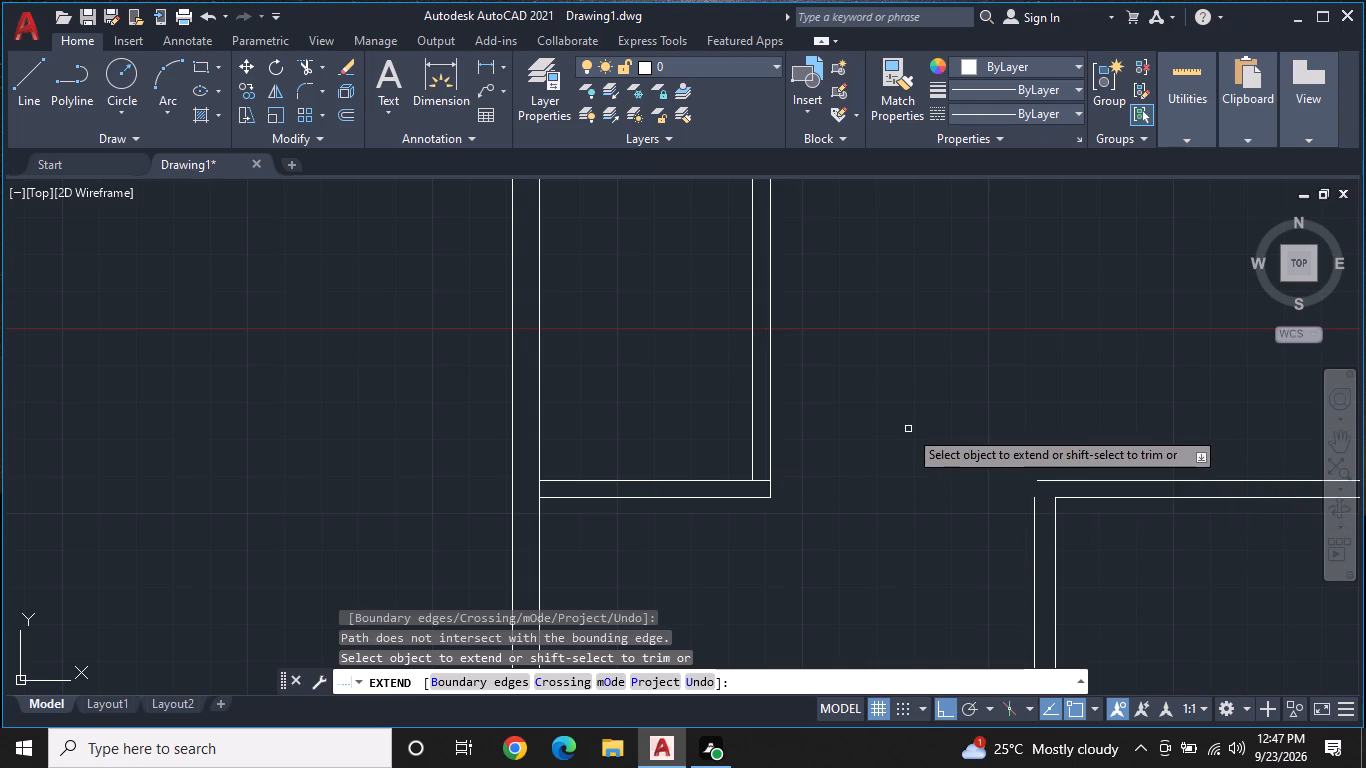
{"action": "key", "text": "Escape"}
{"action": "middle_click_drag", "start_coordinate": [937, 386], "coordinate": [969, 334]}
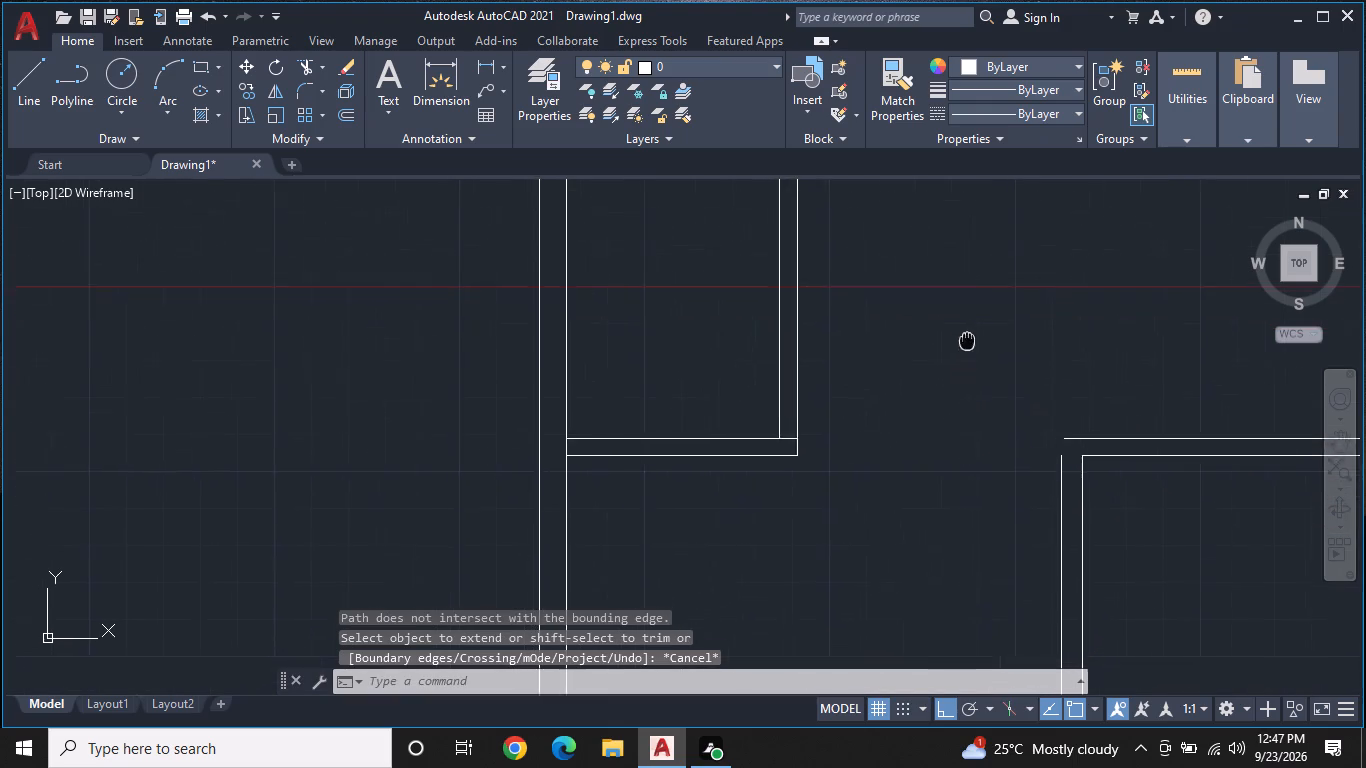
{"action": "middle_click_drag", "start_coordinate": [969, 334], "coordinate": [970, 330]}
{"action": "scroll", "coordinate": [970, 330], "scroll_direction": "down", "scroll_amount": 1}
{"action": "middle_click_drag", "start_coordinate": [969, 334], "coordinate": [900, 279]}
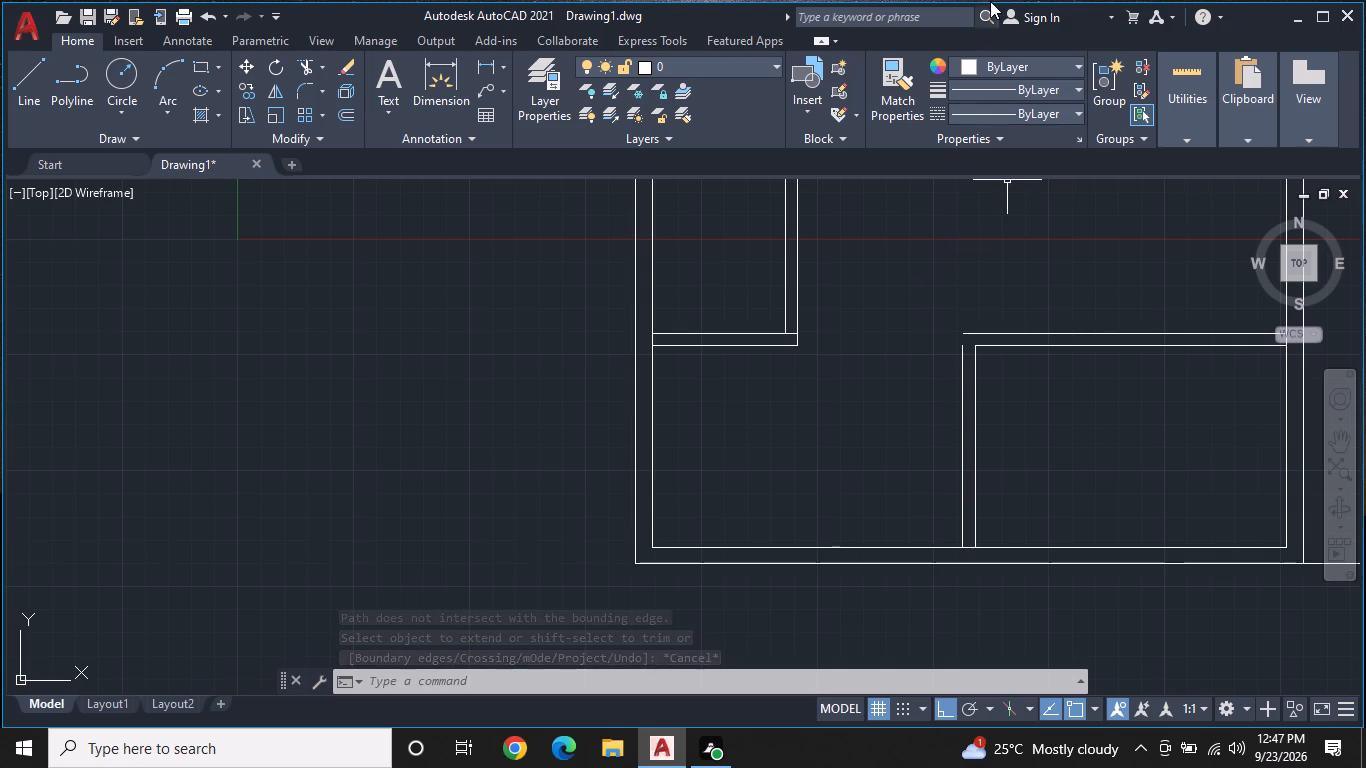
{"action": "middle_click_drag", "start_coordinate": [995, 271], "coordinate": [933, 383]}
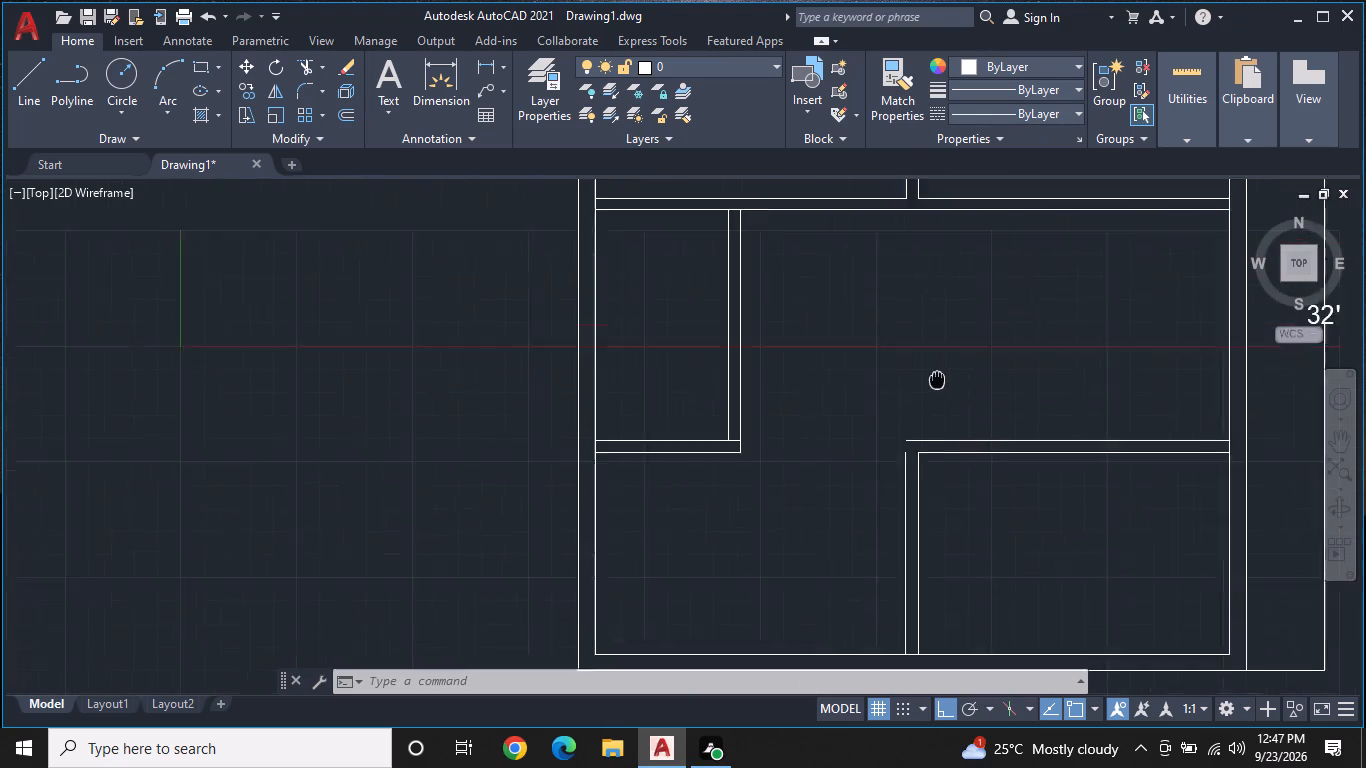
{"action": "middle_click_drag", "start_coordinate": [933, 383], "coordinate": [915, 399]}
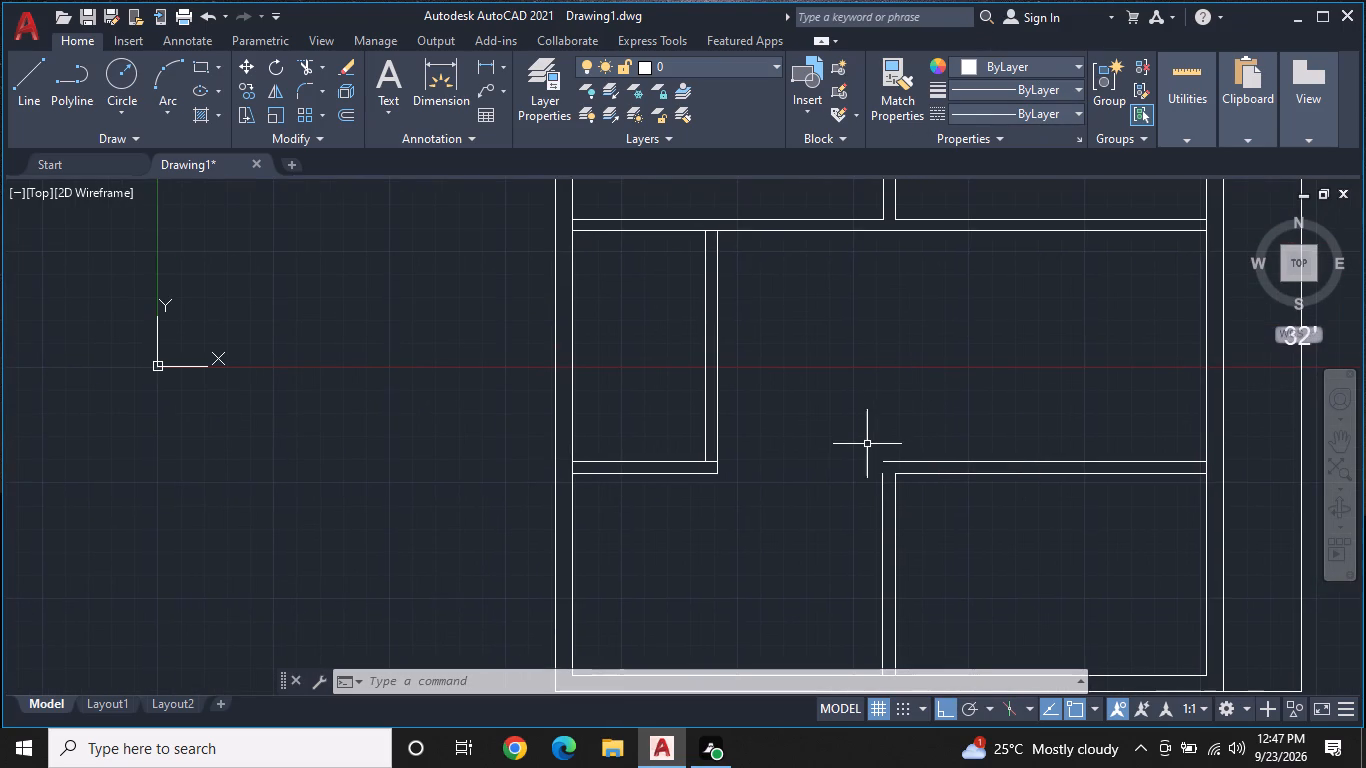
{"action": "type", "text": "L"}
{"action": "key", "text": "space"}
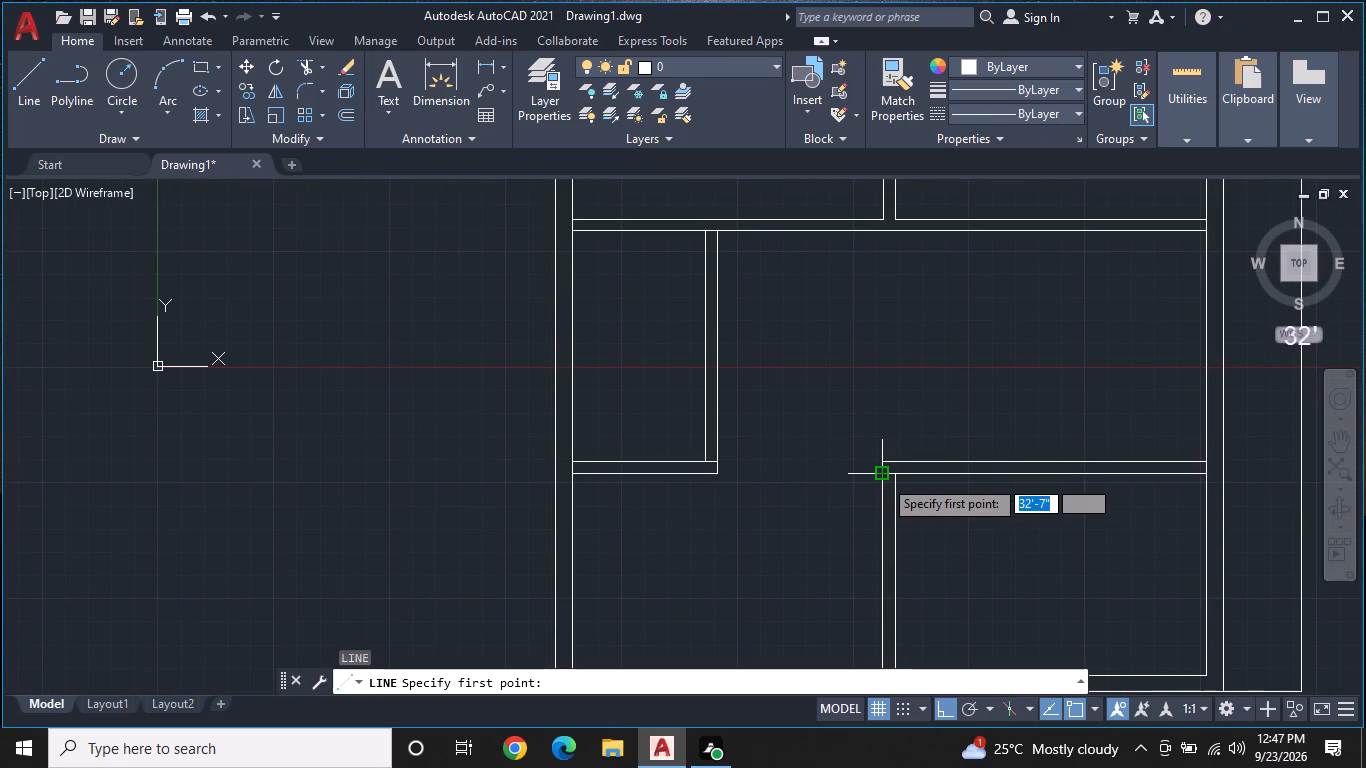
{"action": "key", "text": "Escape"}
Fillet the lower-right room's outer left and outer top wall lines with zero radius into a closed corner.
{"action": "type", "text": "FIL"}
{"action": "key", "text": "space"}
{"action": "left_click", "coordinate": [883, 478]}
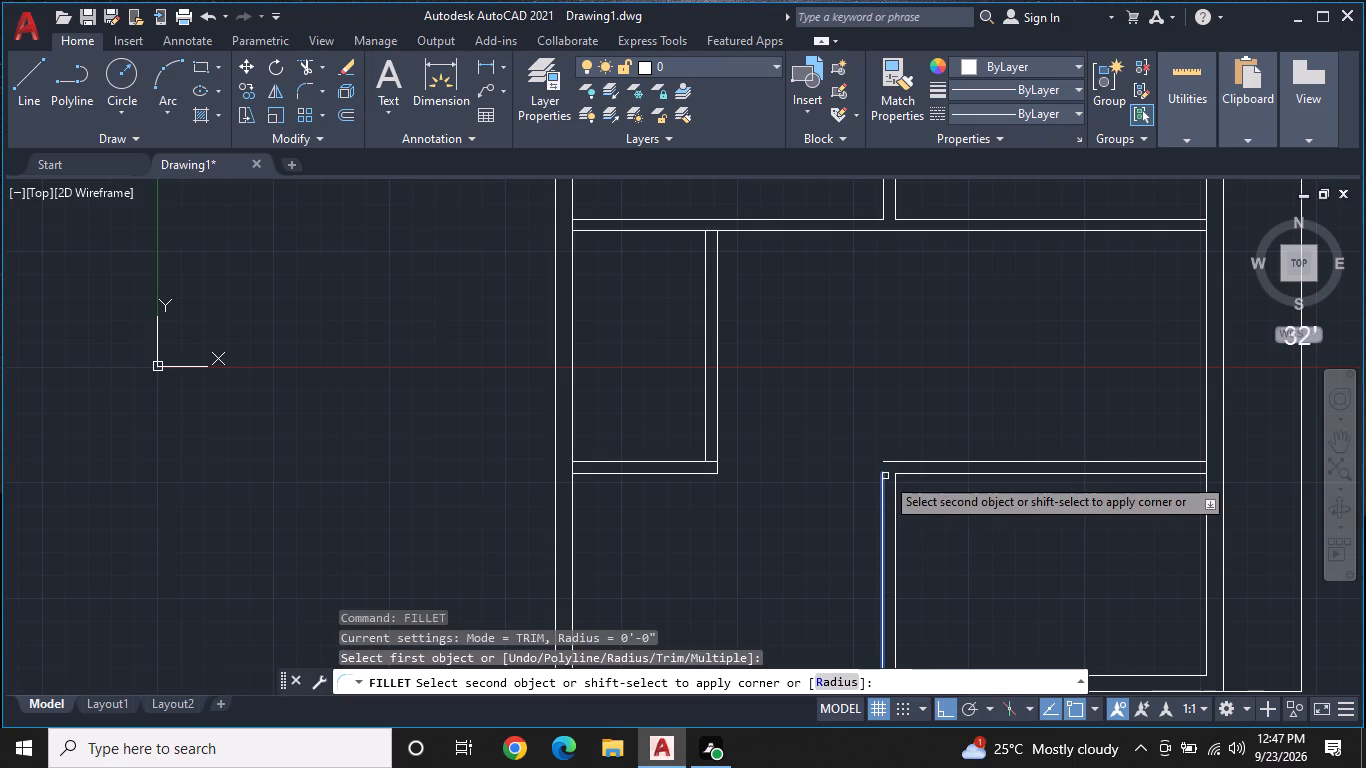
{"action": "left_click", "coordinate": [896, 464]}
{"action": "key", "text": "Escape"}
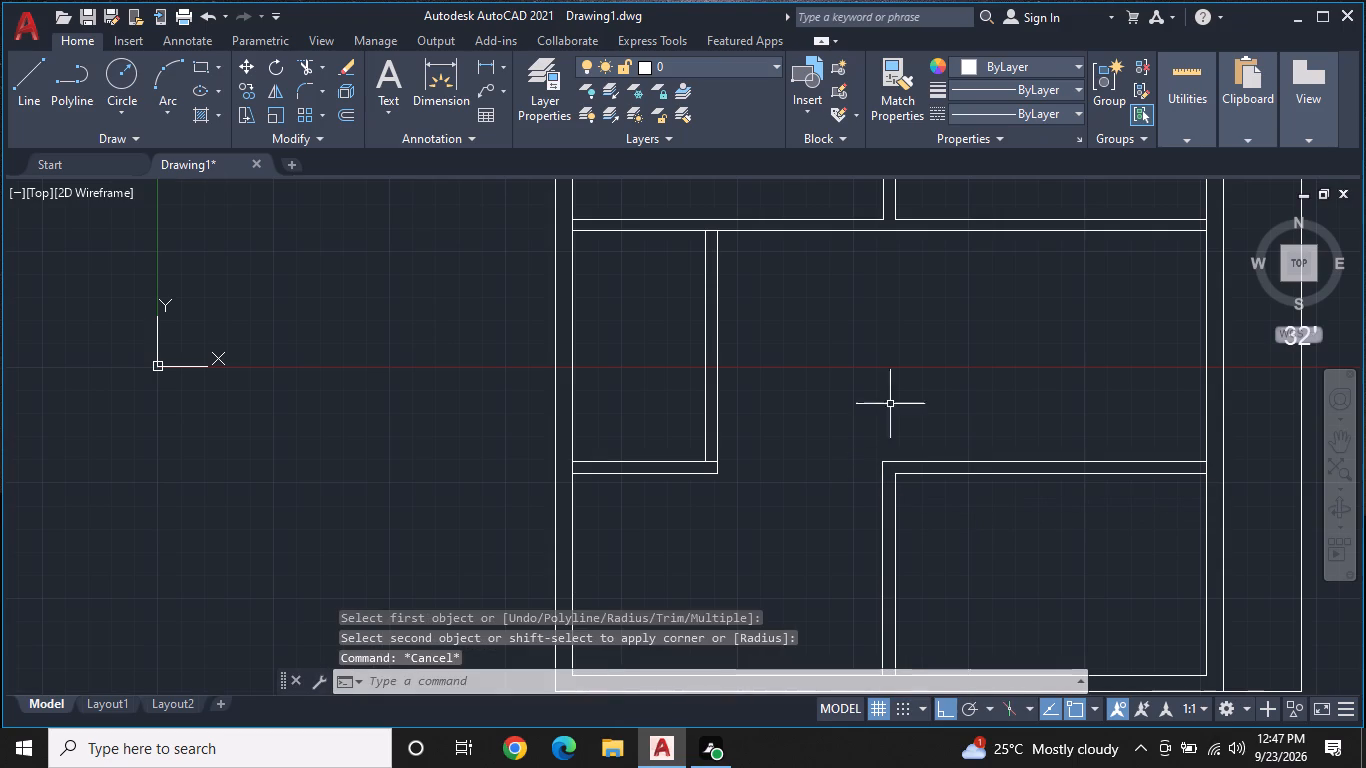
Draw a room outline from where the lower-right room's top wall meets the right wall: 4' up, 9' left and back down to that top wall.
{"action": "middle_click_drag", "start_coordinate": [924, 317], "coordinate": [923, 401]}
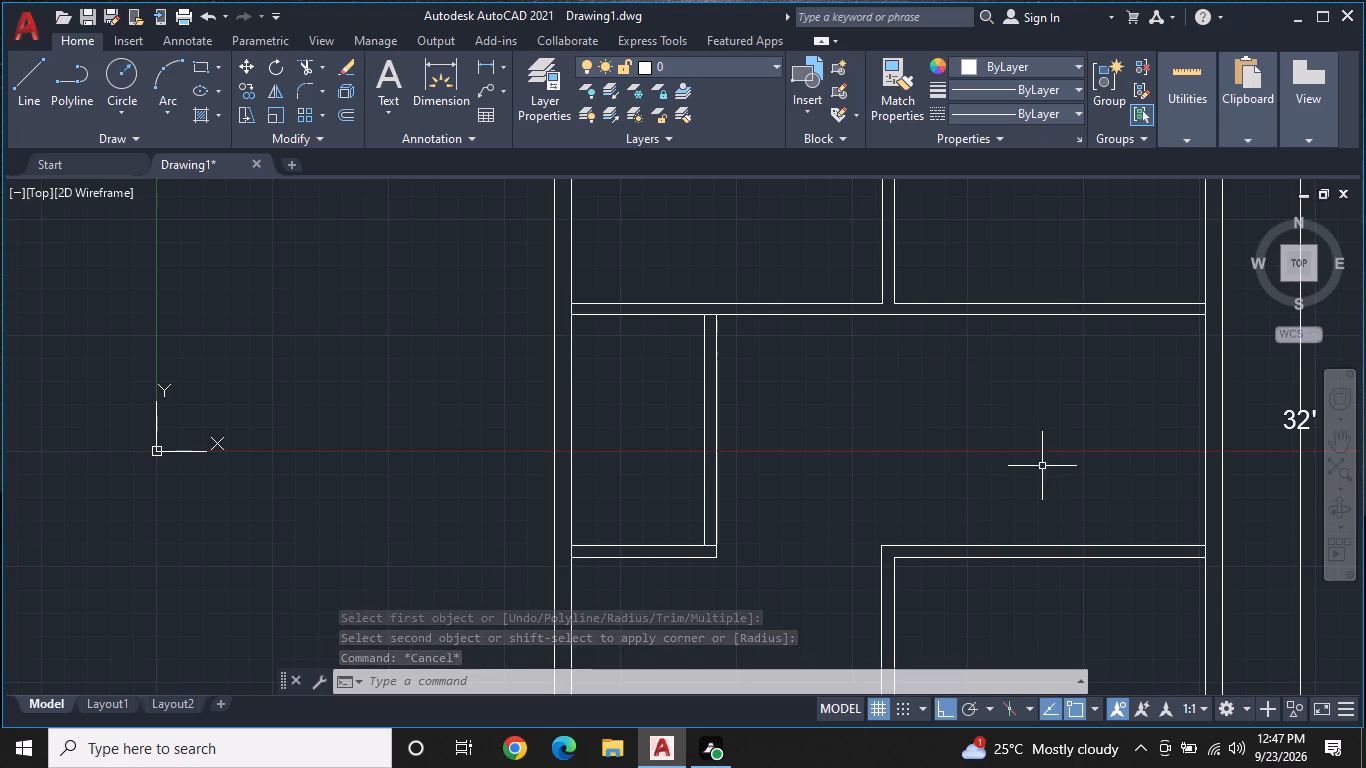
{"action": "middle_click_drag", "start_coordinate": [1042, 466], "coordinate": [936, 462]}
{"action": "type", "text": "L"}
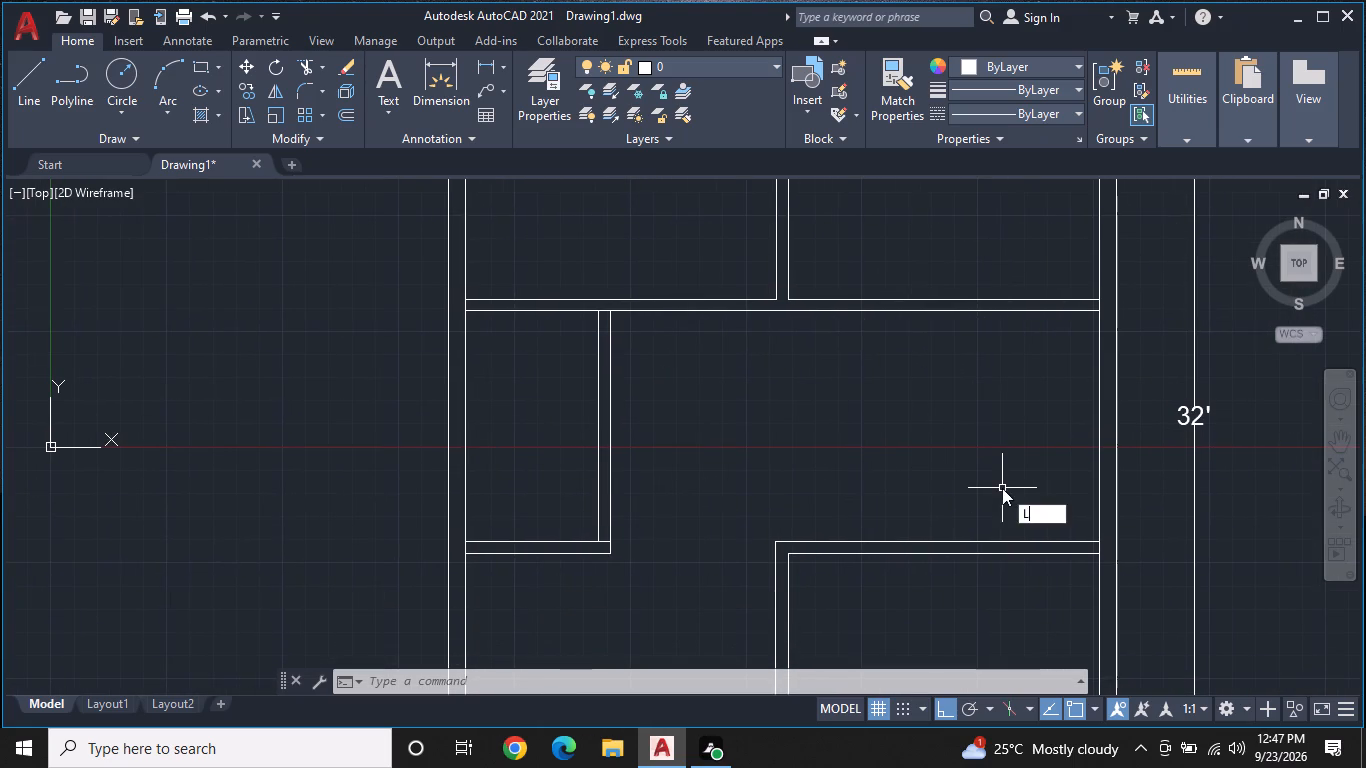
{"action": "key", "text": "space"}
{"action": "left_click", "coordinate": [1096, 537]}
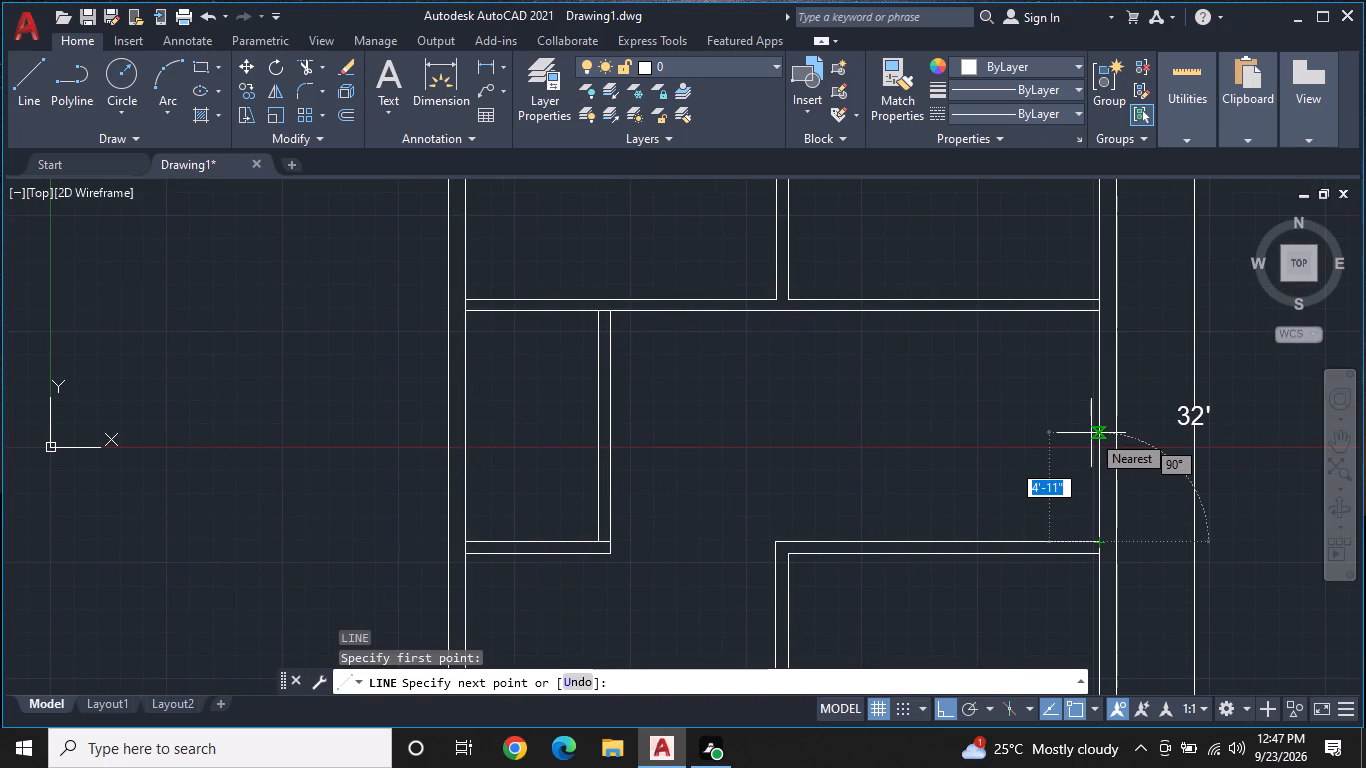
{"action": "type", "text": "4'"}
{"action": "key", "text": "Return"}
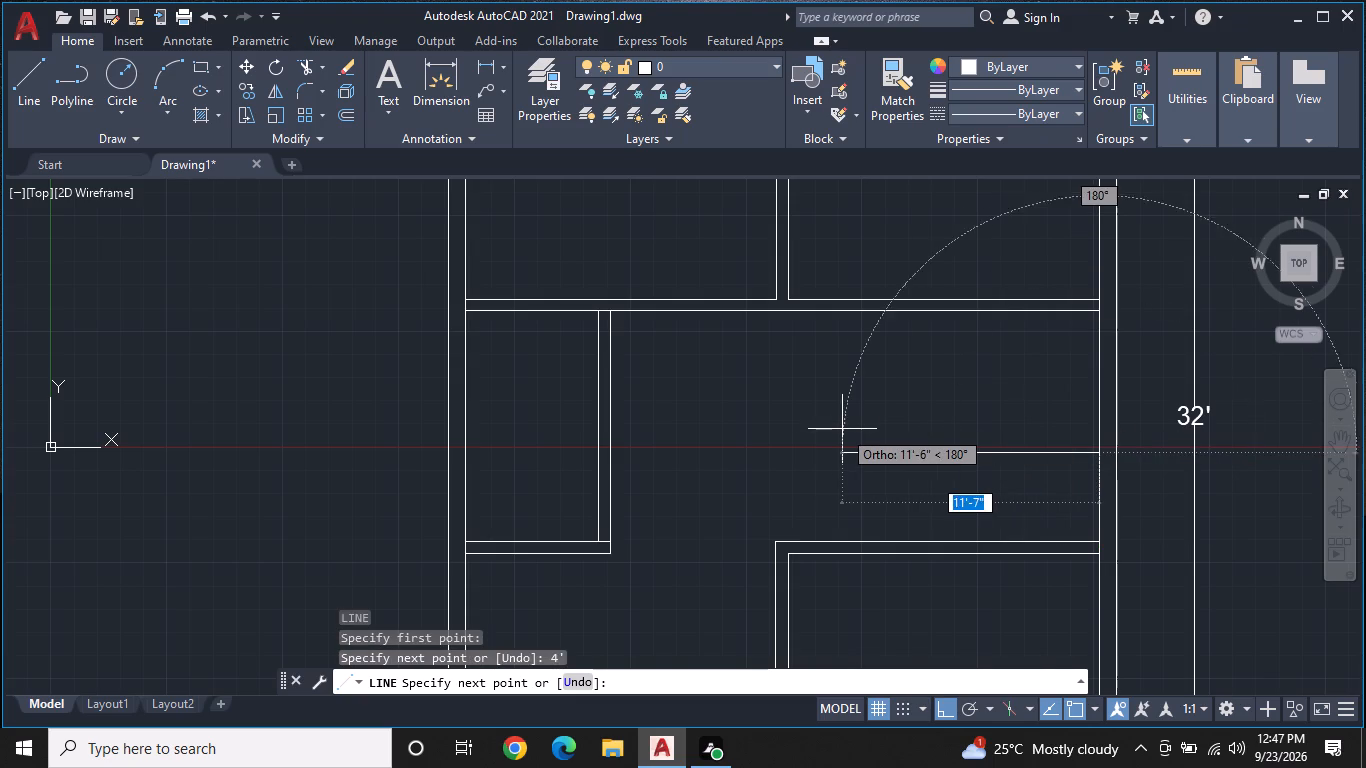
{"action": "type", "text": "9'"}
{"action": "key", "text": "Return"}
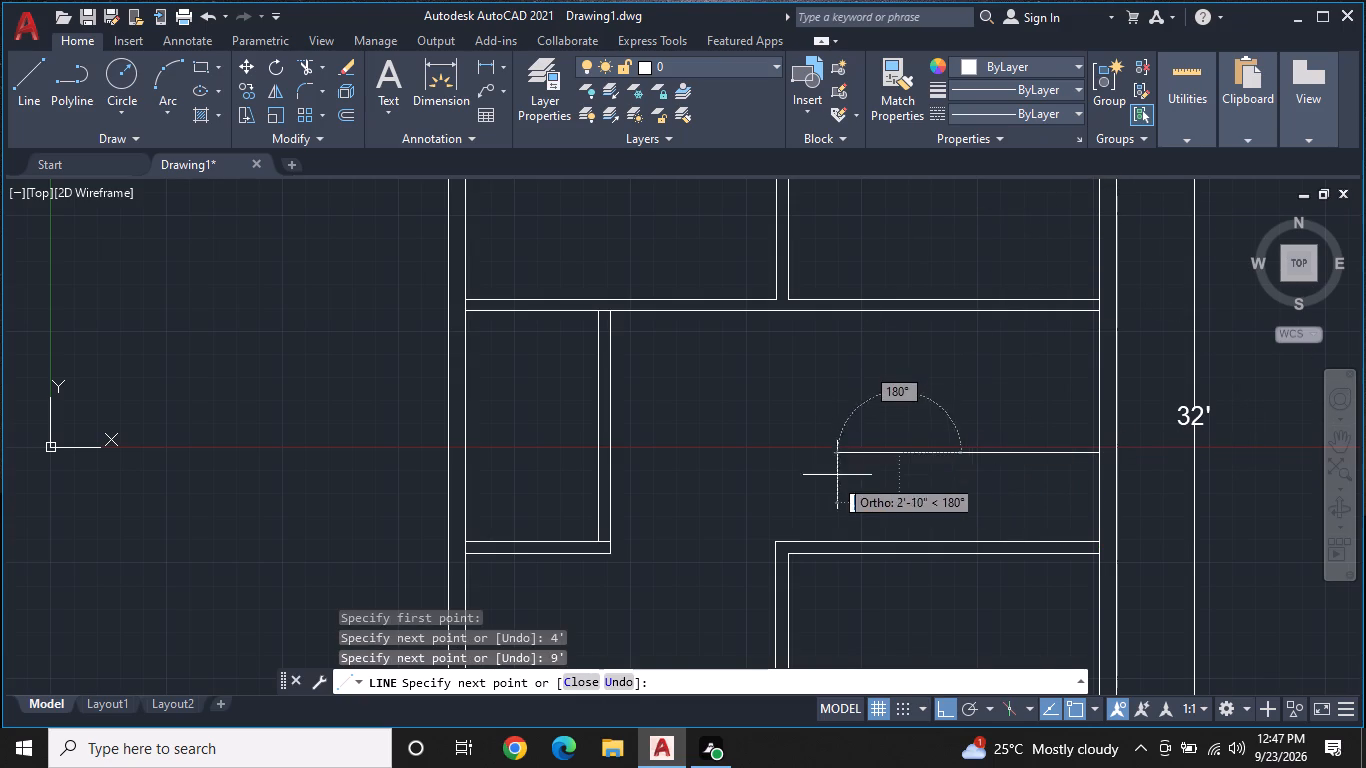
{"action": "left_click", "coordinate": [906, 545]}
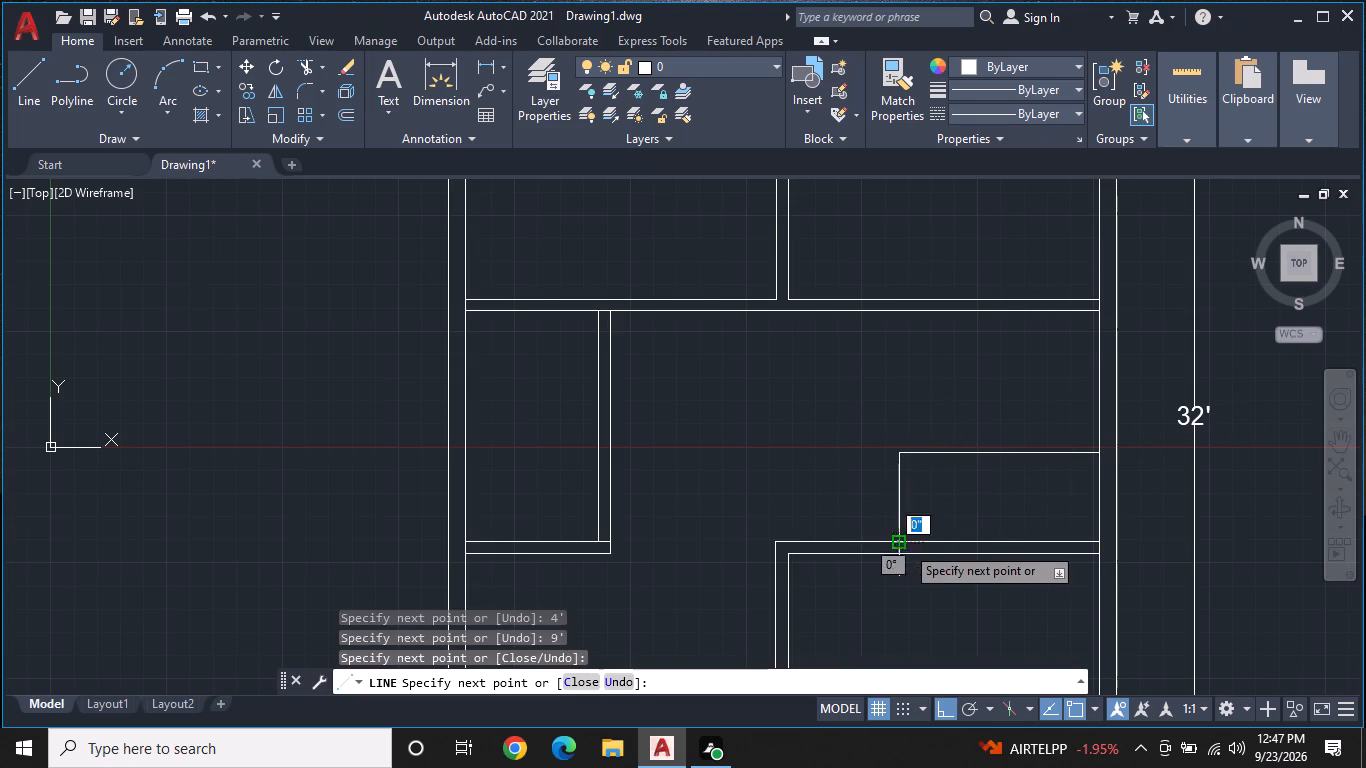
{"action": "key", "text": "Escape"}
Offset the new 9' by 4' room's top and left lines outward by 6" to form its walls.
{"action": "type", "text": "OF"}
{"action": "key", "text": "space"}
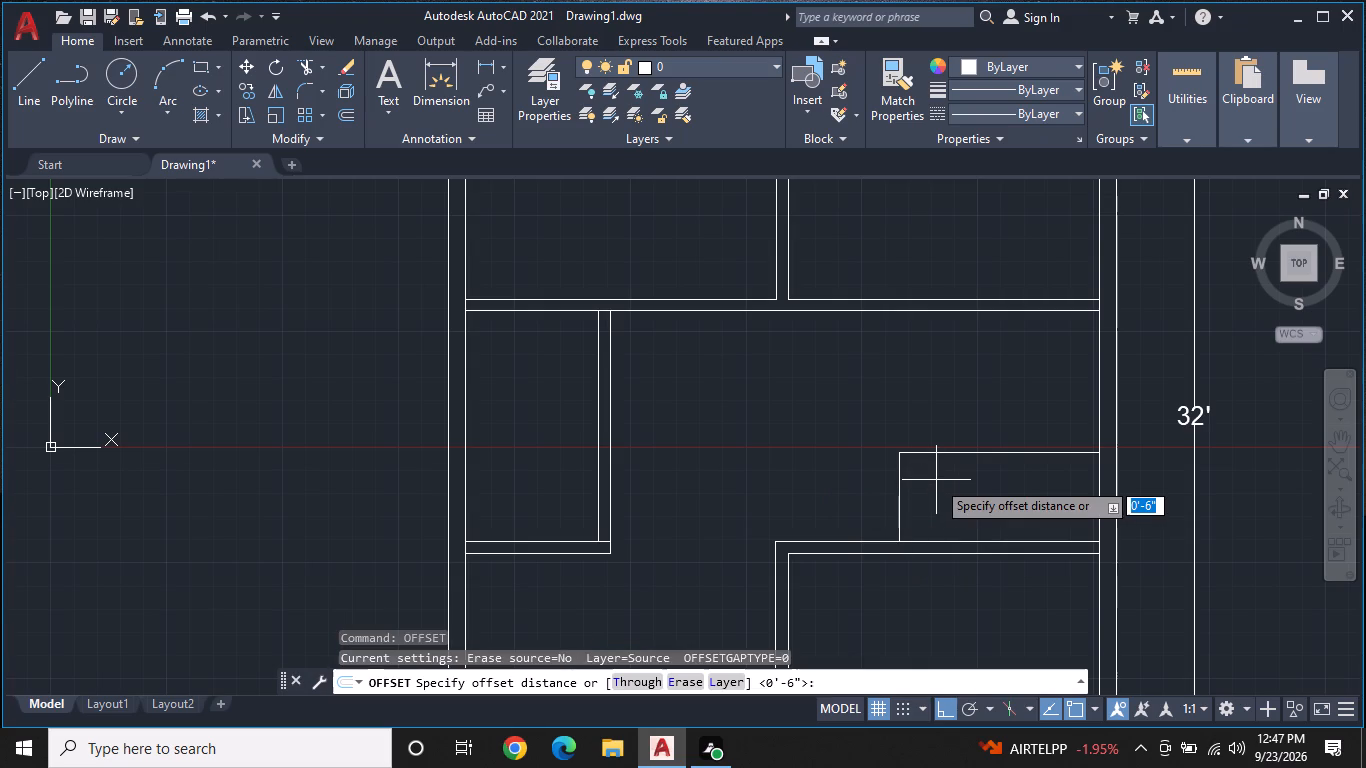
{"action": "key", "text": "Return"}
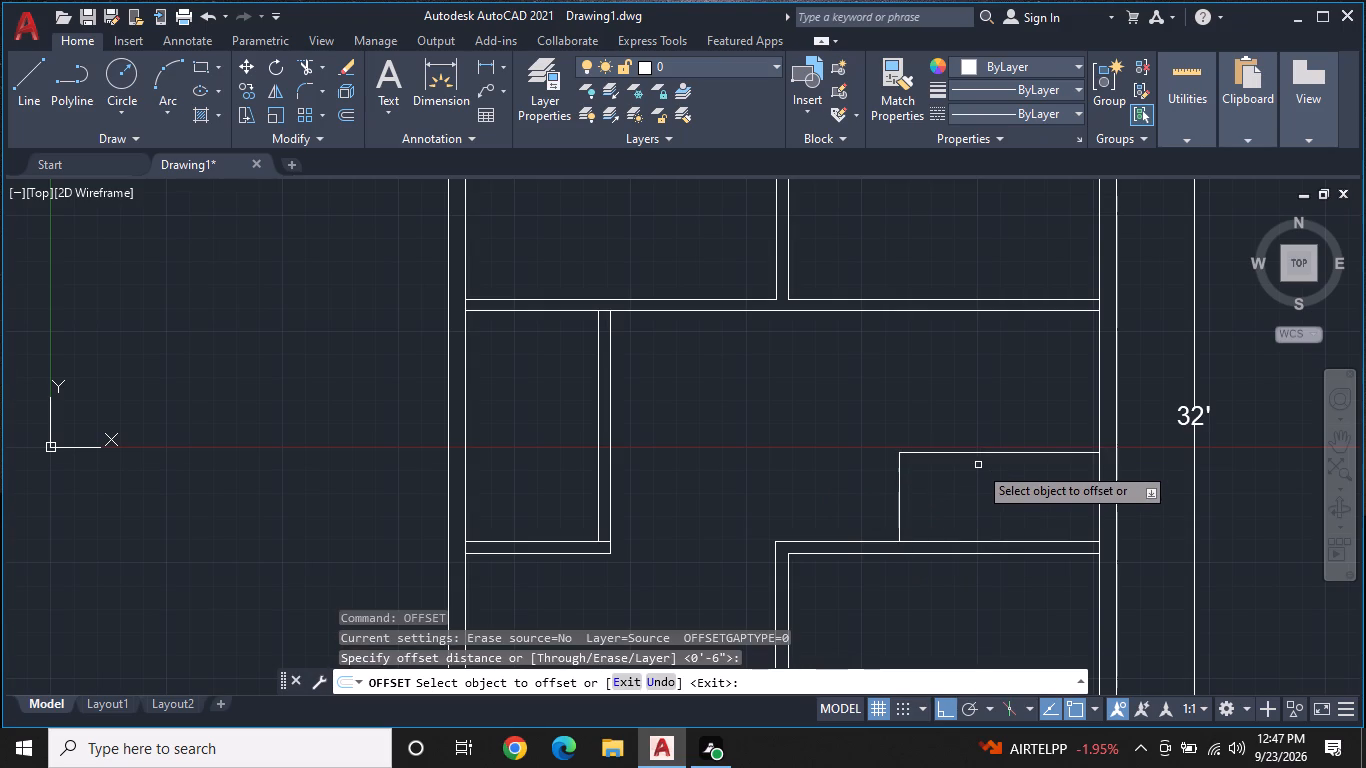
{"action": "left_click", "coordinate": [1000, 453]}
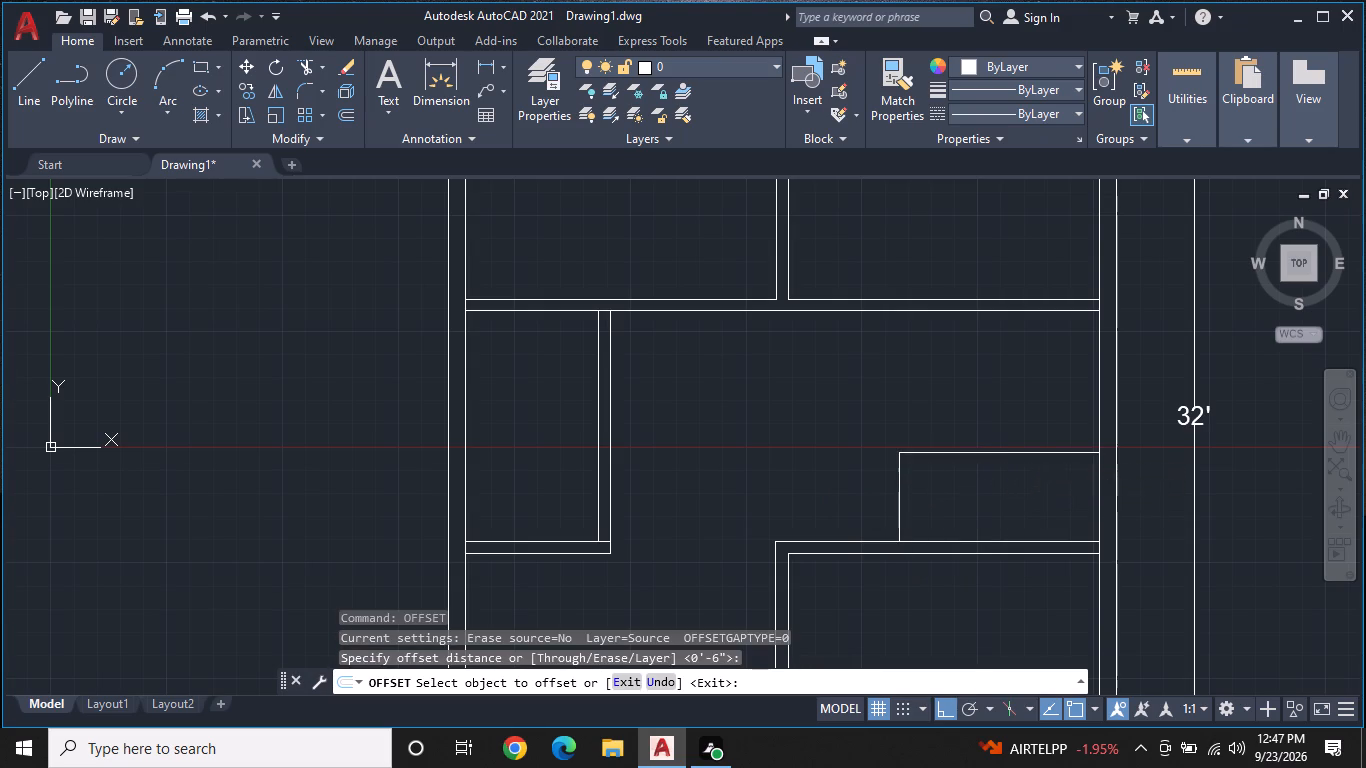
{"action": "left_click", "coordinate": [1018, 417]}
{"action": "left_click", "coordinate": [901, 502]}
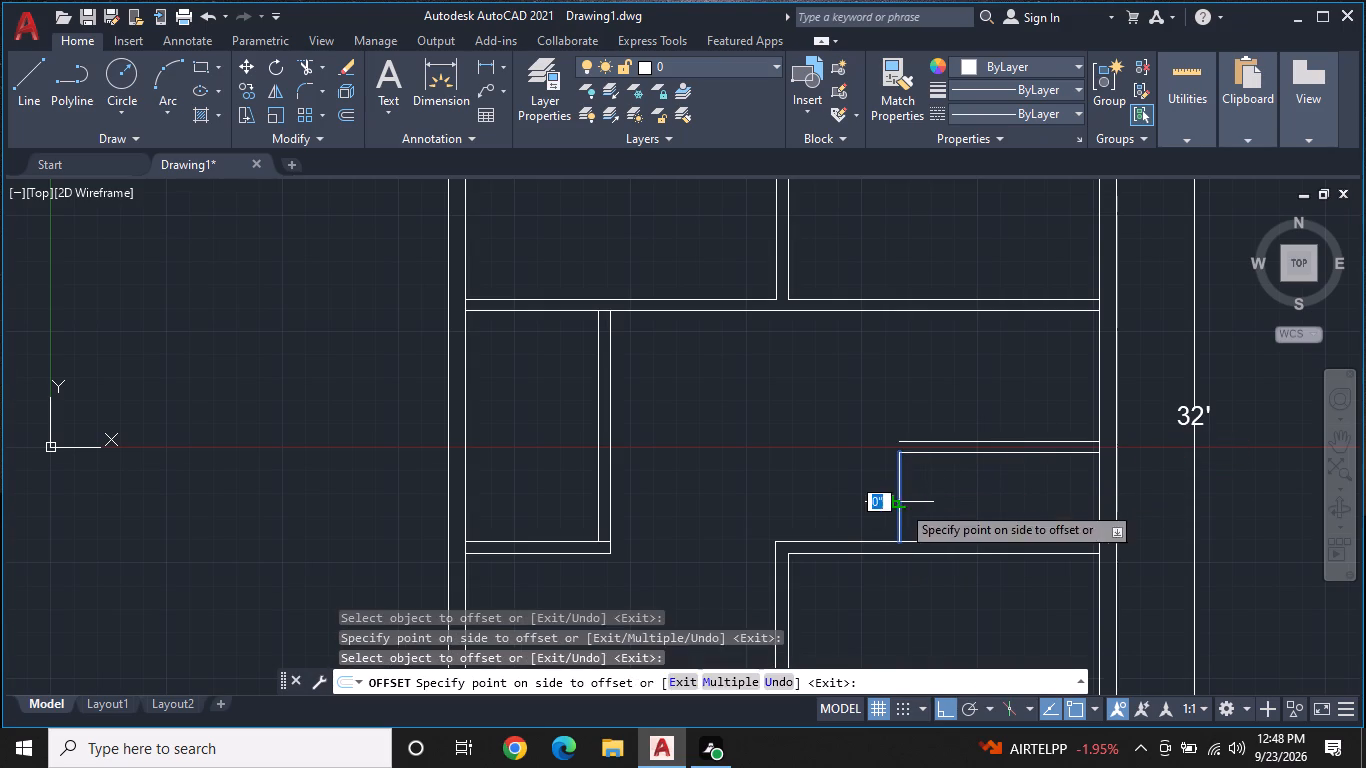
{"action": "left_click", "coordinate": [869, 512]}
{"action": "key", "text": "Escape"}
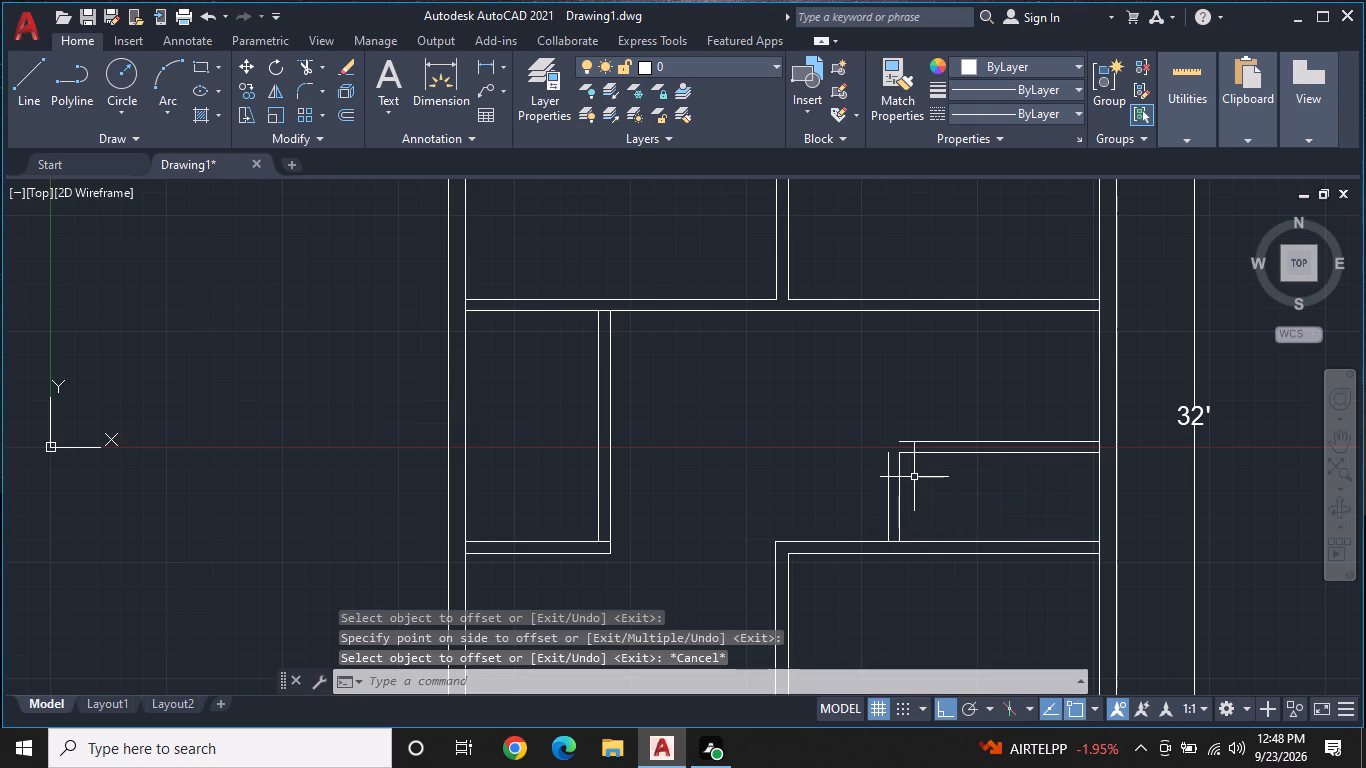
Fillet the 9' by 4' room's outer left and outer top wall lines with zero radius into a closed corner.
{"action": "type", "text": "FIL"}
{"action": "key", "text": "space"}
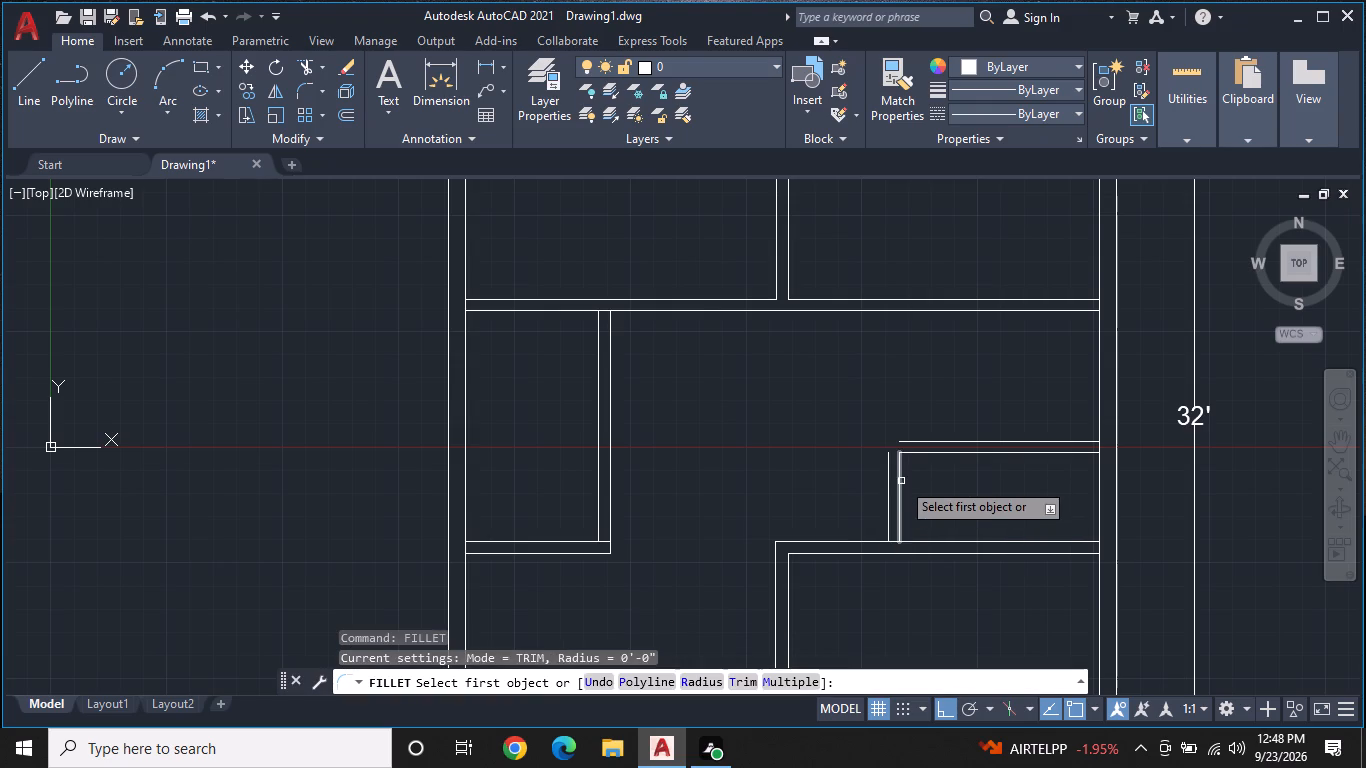
{"action": "left_click", "coordinate": [887, 488]}
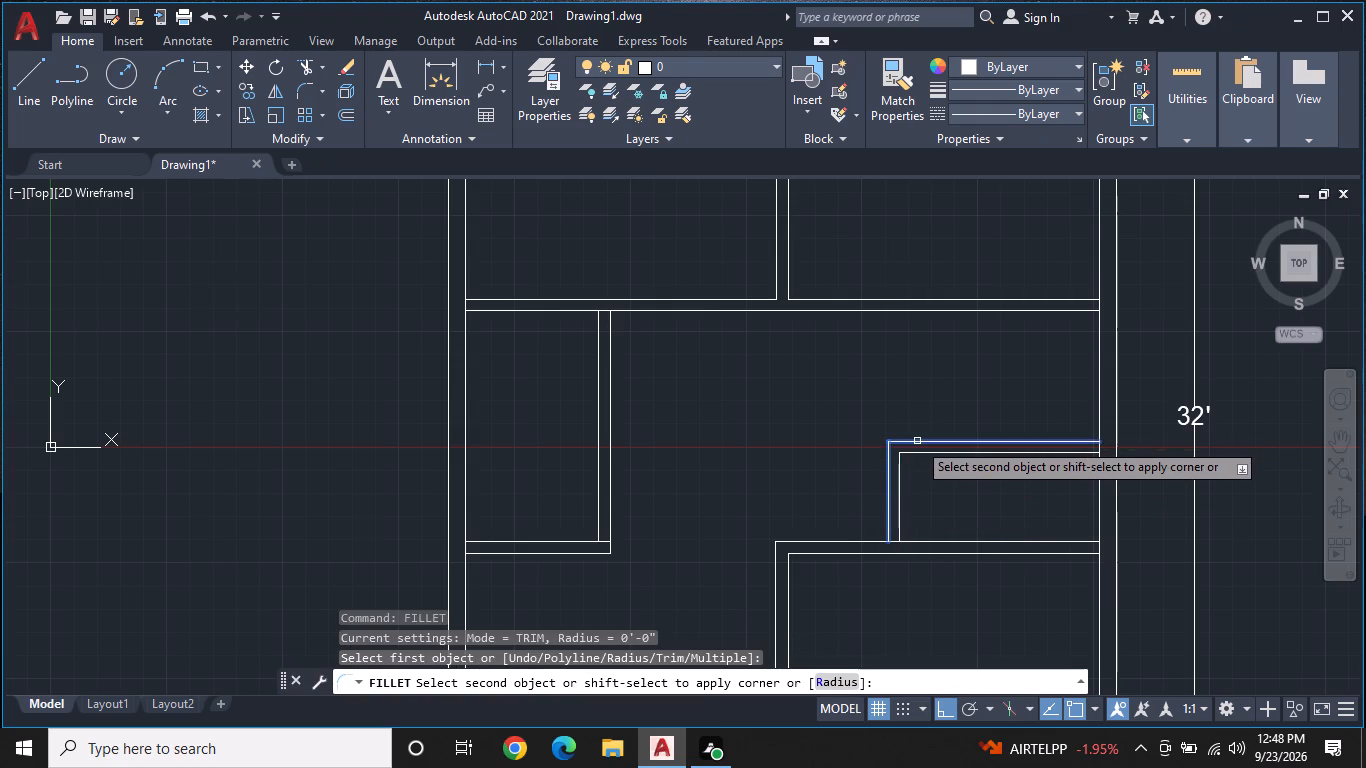
{"action": "left_click", "coordinate": [917, 441]}
{"action": "key", "text": "Escape"}
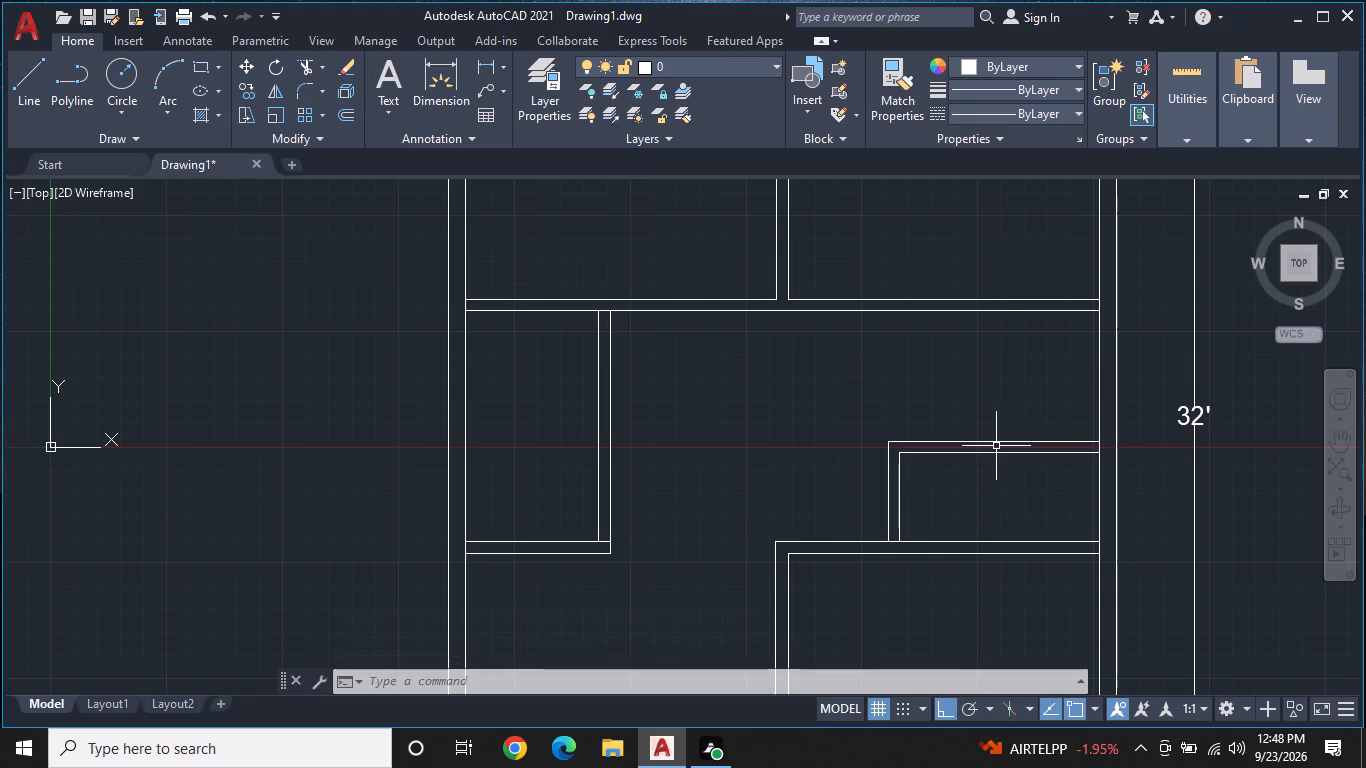
Draw a short line across the lower-right room's top wall, just right of its inner left corner.
{"action": "middle_click_drag", "start_coordinate": [1011, 444], "coordinate": [1105, 434]}
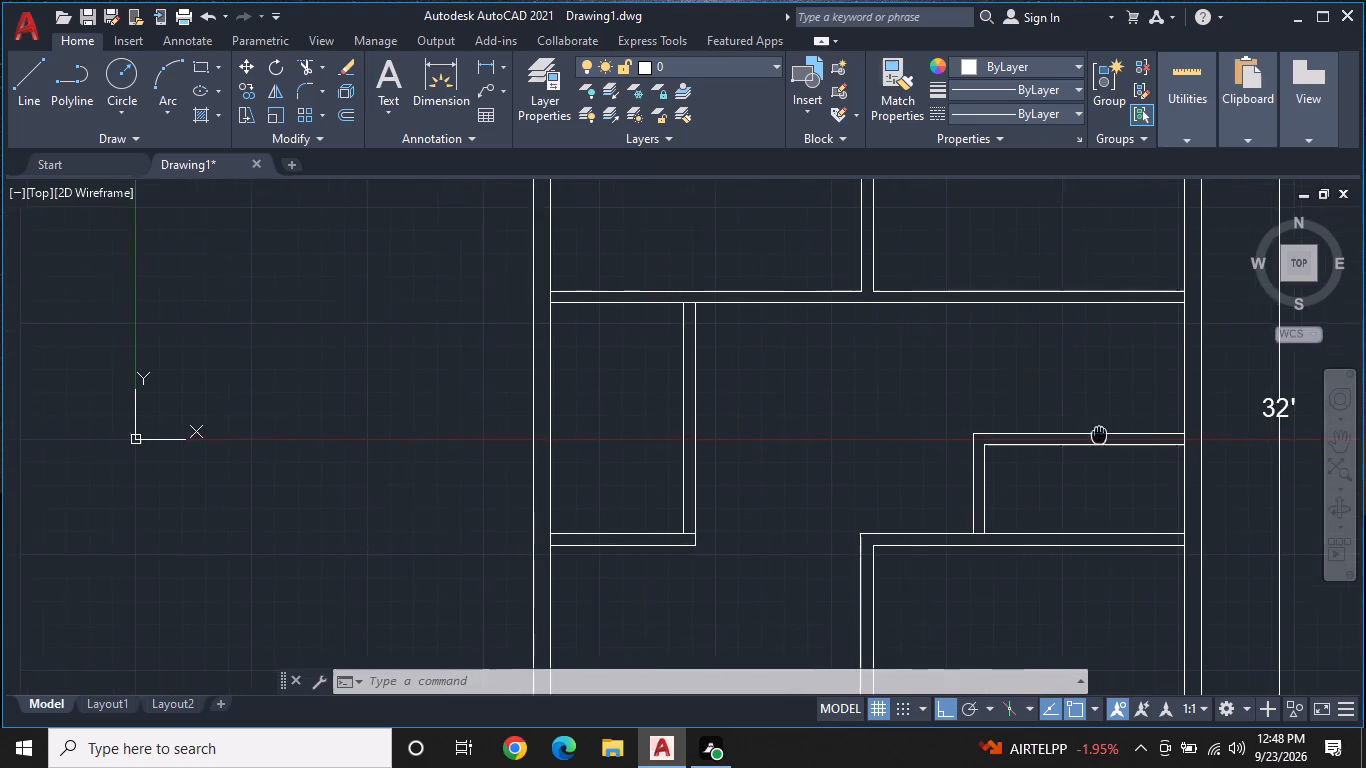
{"action": "middle_click_drag", "start_coordinate": [1105, 434], "coordinate": [1108, 433]}
{"action": "middle_click_drag", "start_coordinate": [1060, 363], "coordinate": [1139, 296]}
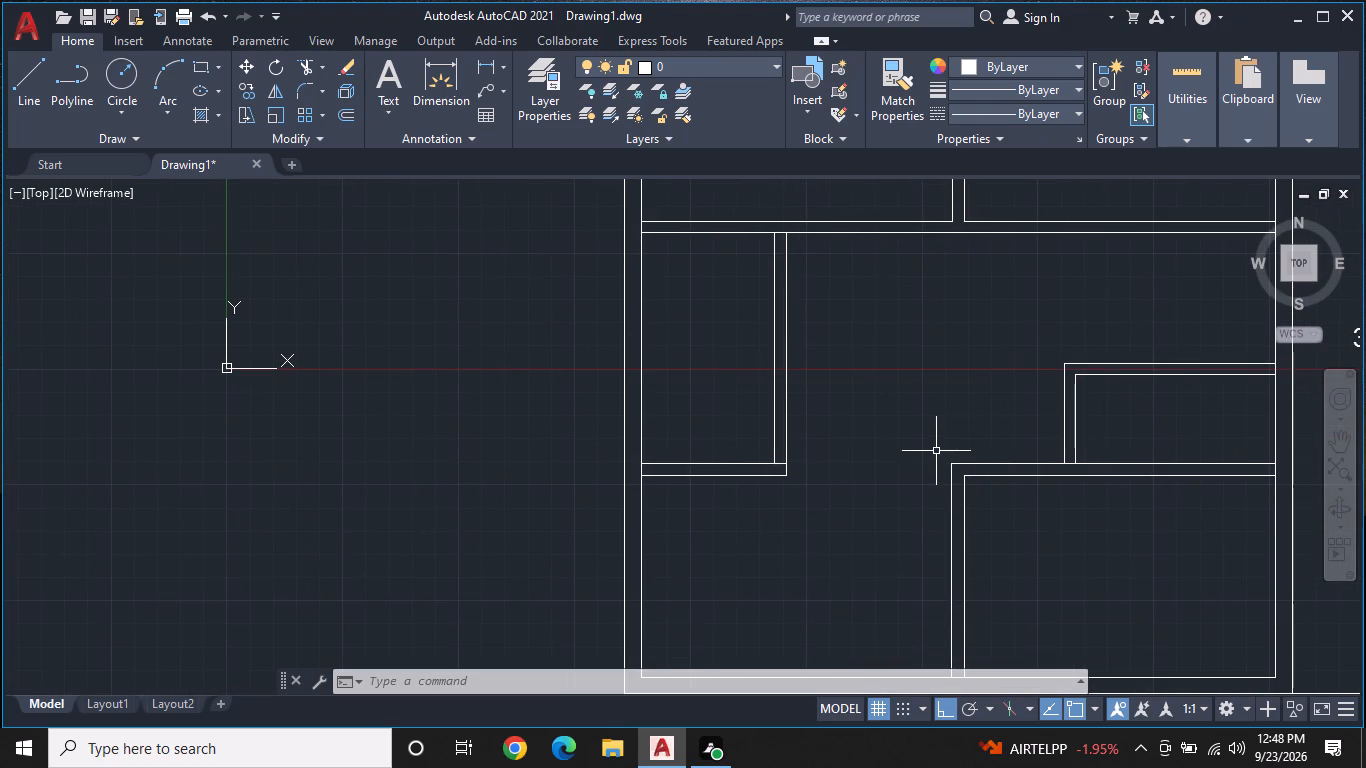
{"action": "middle_click_drag", "start_coordinate": [955, 438], "coordinate": [1008, 405]}
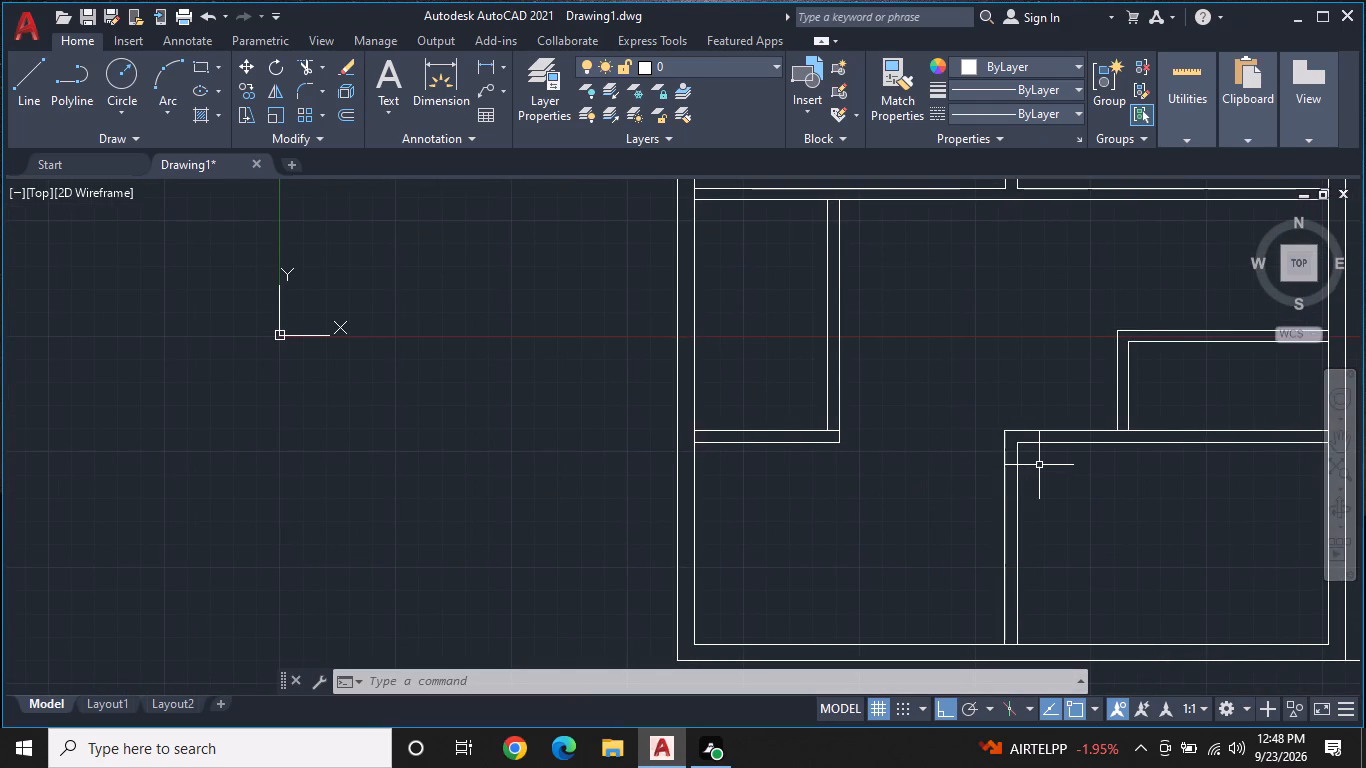
{"action": "key", "text": "Escape"}
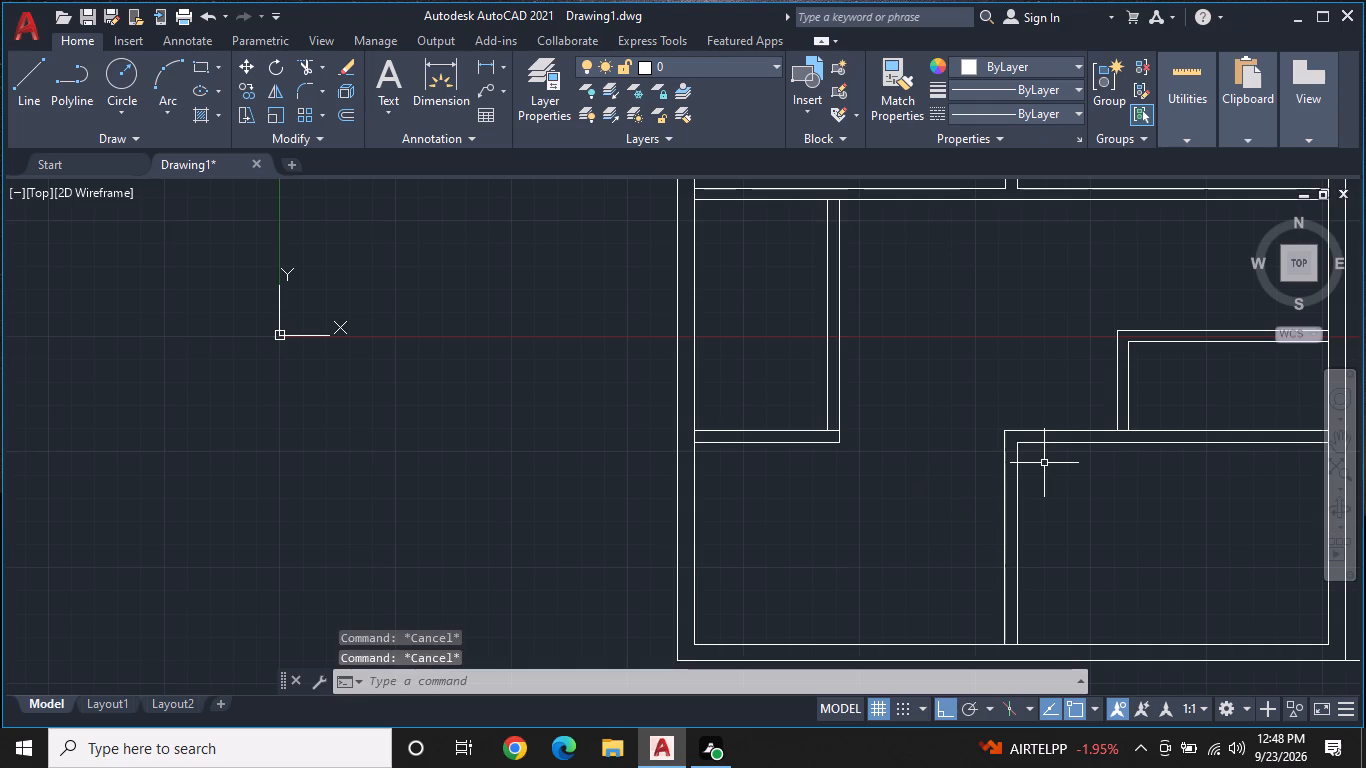
{"action": "type", "text": "L"}
{"action": "key", "text": "space"}
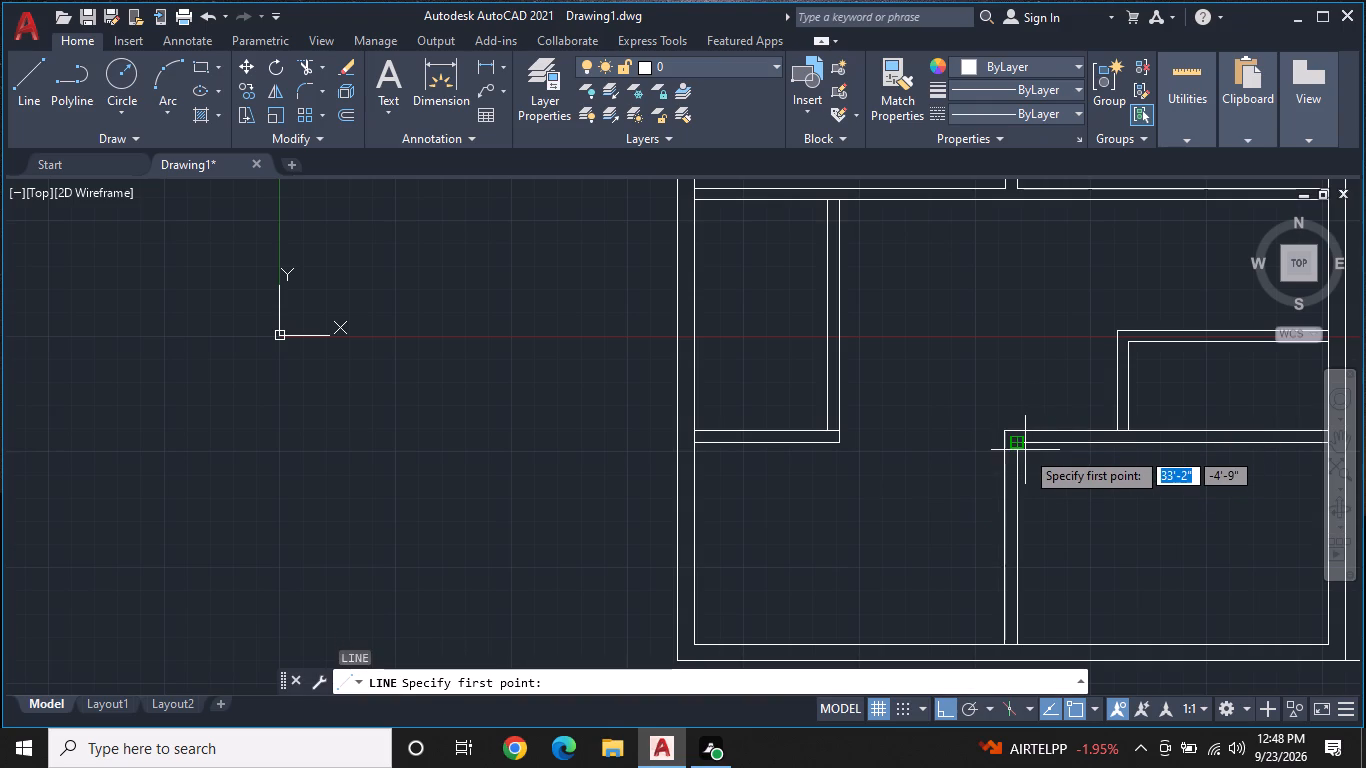
{"action": "scroll", "coordinate": [1030, 452], "scroll_direction": "up", "scroll_amount": 2}
{"action": "left_click", "coordinate": [1020, 432]}
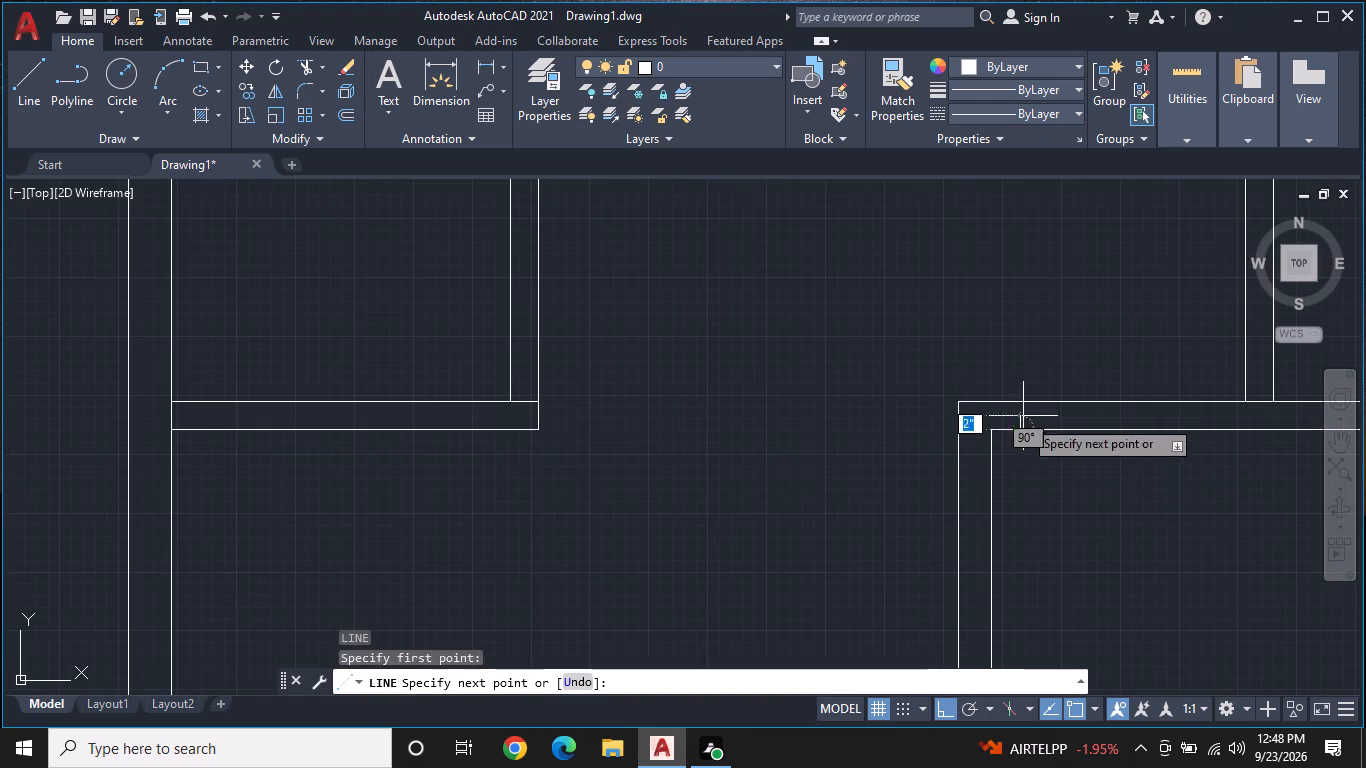
{"action": "left_click", "coordinate": [1026, 397]}
{"action": "key", "text": "Escape"}
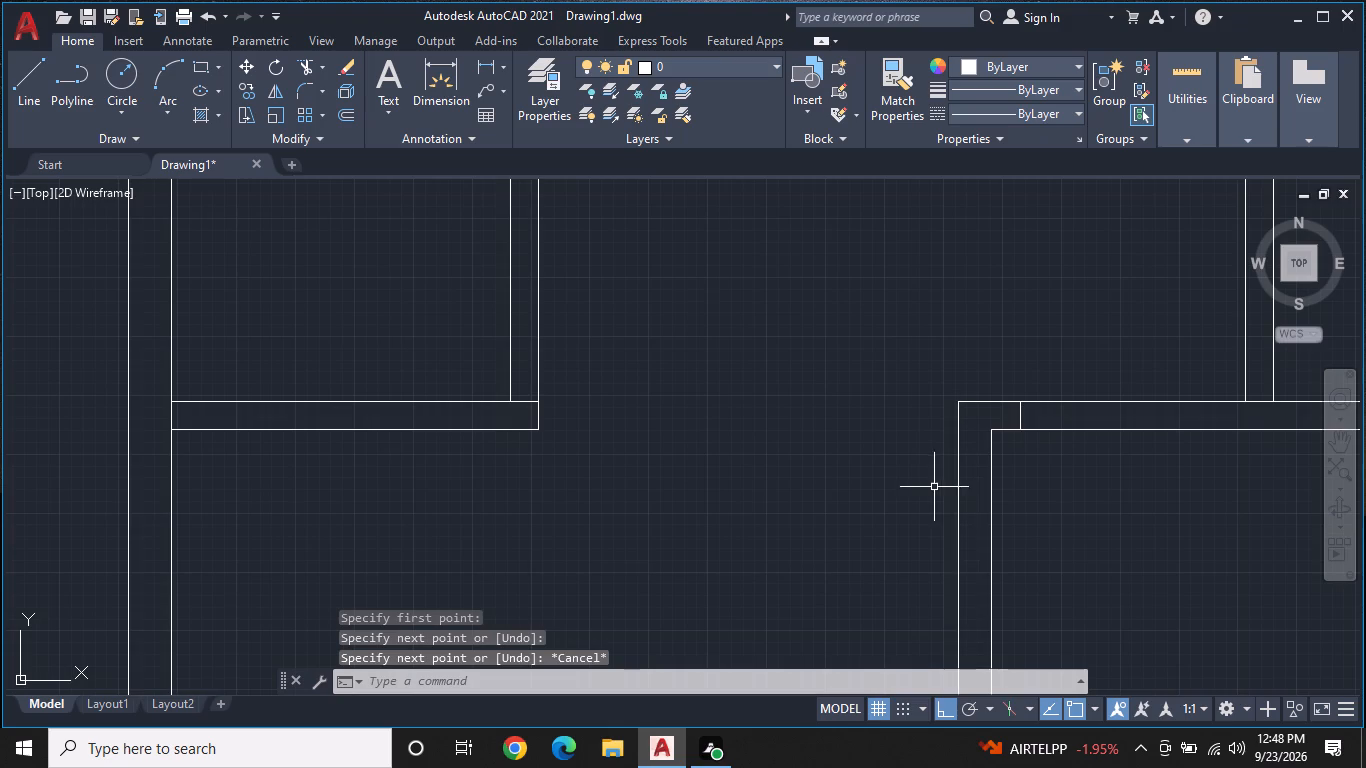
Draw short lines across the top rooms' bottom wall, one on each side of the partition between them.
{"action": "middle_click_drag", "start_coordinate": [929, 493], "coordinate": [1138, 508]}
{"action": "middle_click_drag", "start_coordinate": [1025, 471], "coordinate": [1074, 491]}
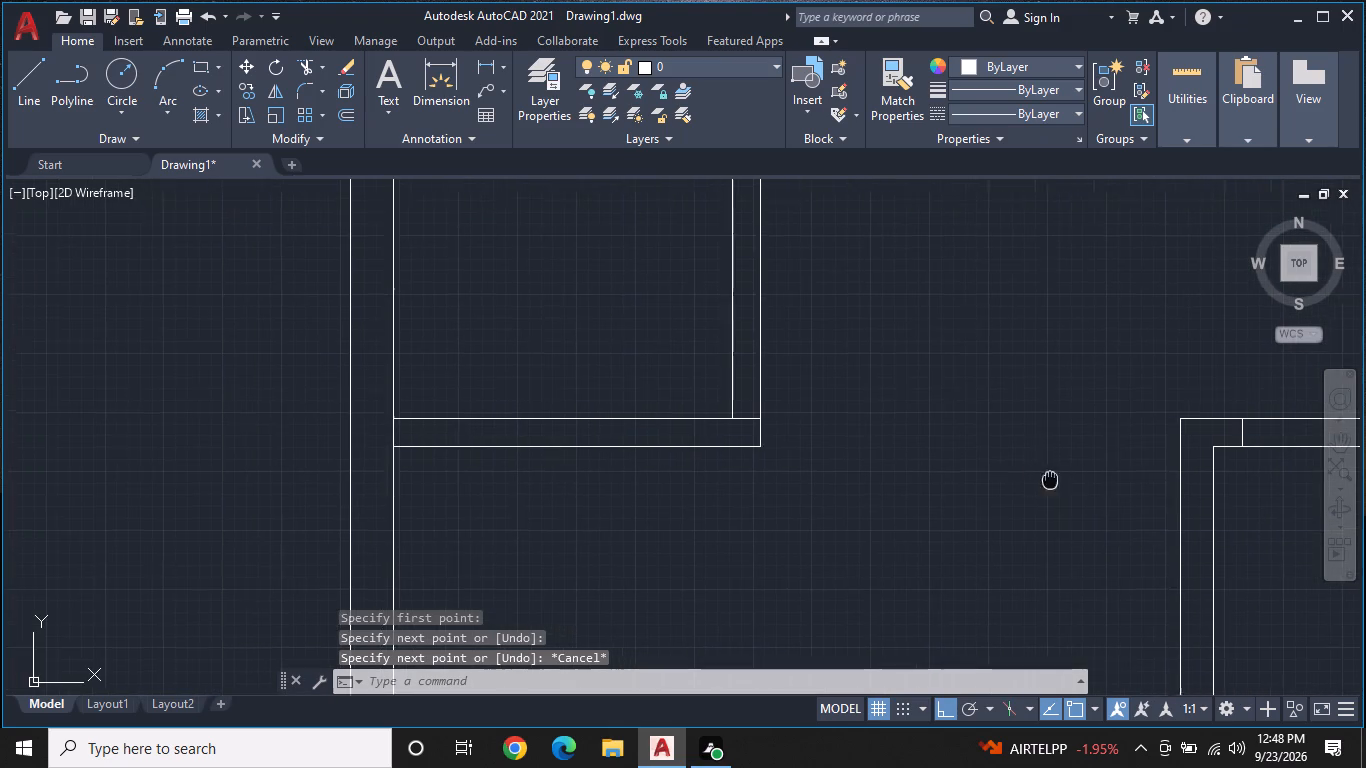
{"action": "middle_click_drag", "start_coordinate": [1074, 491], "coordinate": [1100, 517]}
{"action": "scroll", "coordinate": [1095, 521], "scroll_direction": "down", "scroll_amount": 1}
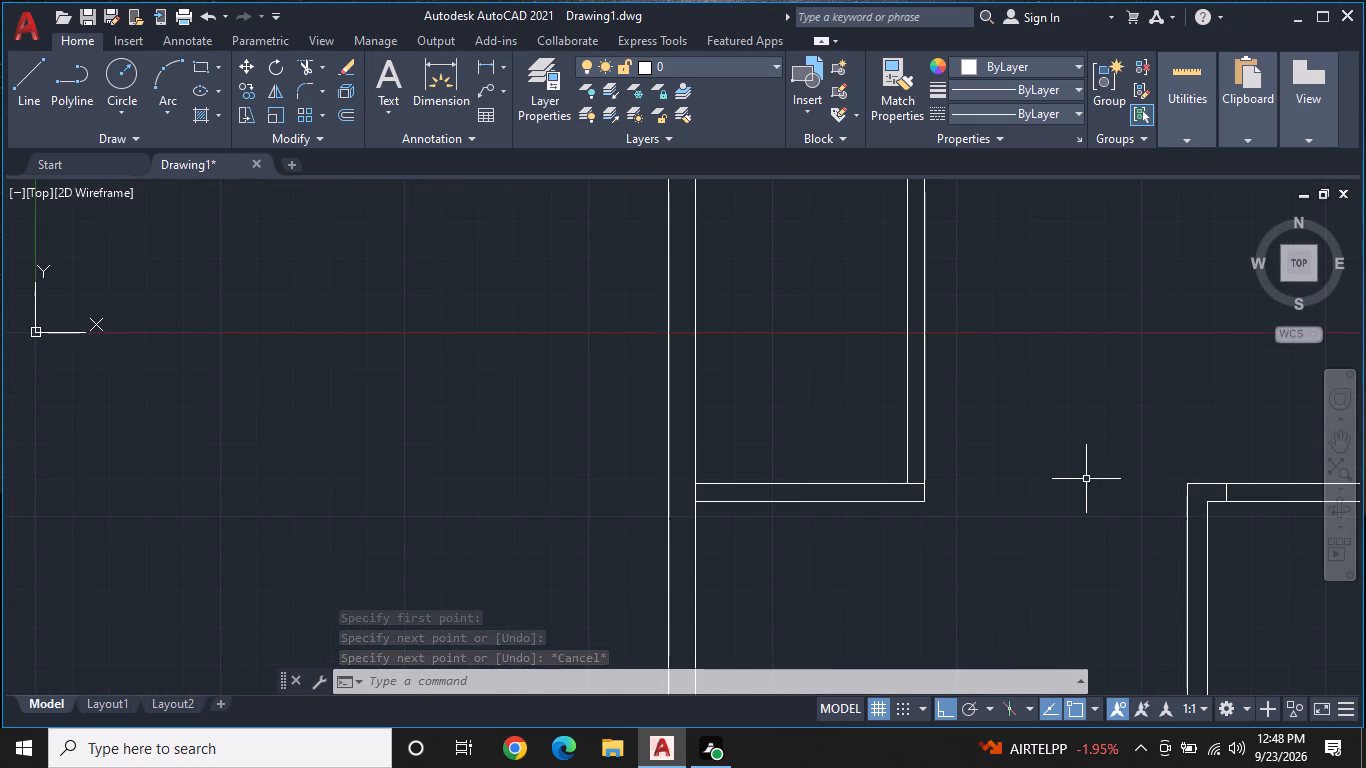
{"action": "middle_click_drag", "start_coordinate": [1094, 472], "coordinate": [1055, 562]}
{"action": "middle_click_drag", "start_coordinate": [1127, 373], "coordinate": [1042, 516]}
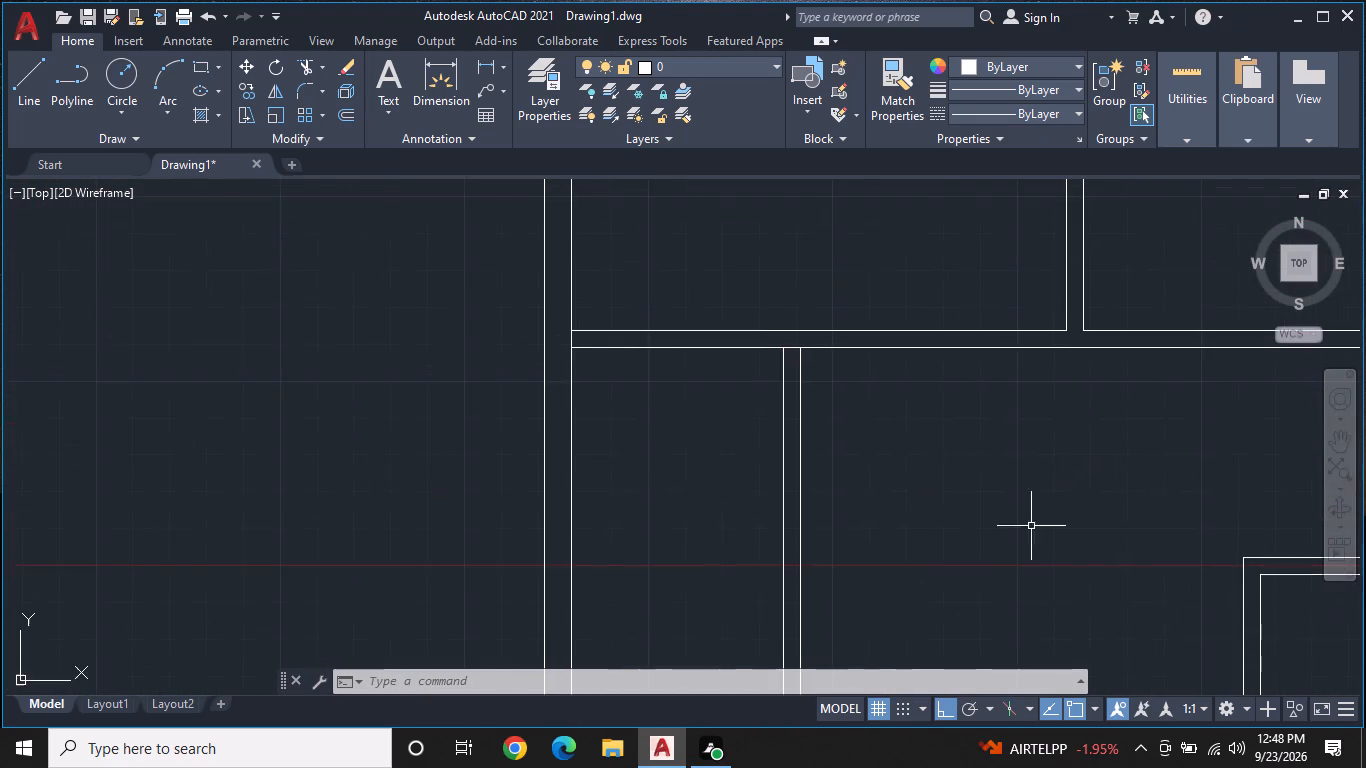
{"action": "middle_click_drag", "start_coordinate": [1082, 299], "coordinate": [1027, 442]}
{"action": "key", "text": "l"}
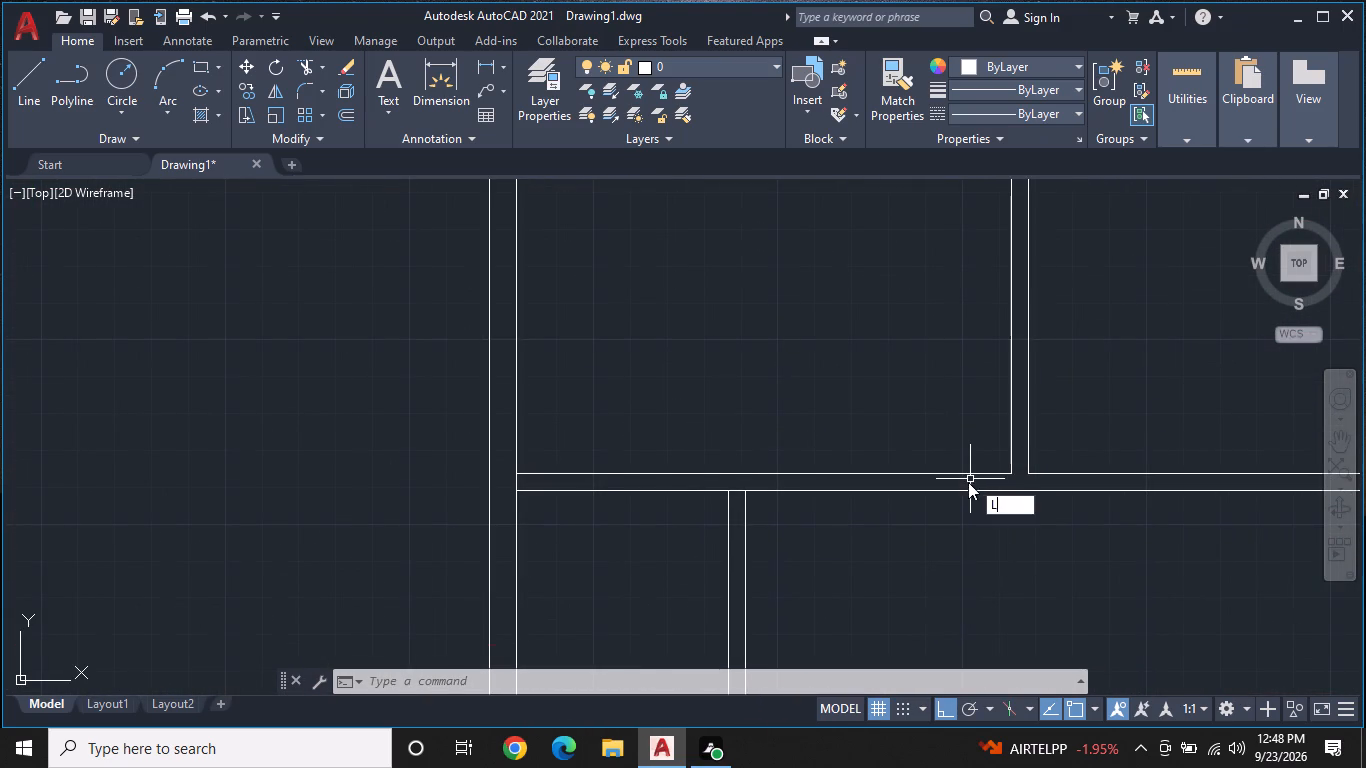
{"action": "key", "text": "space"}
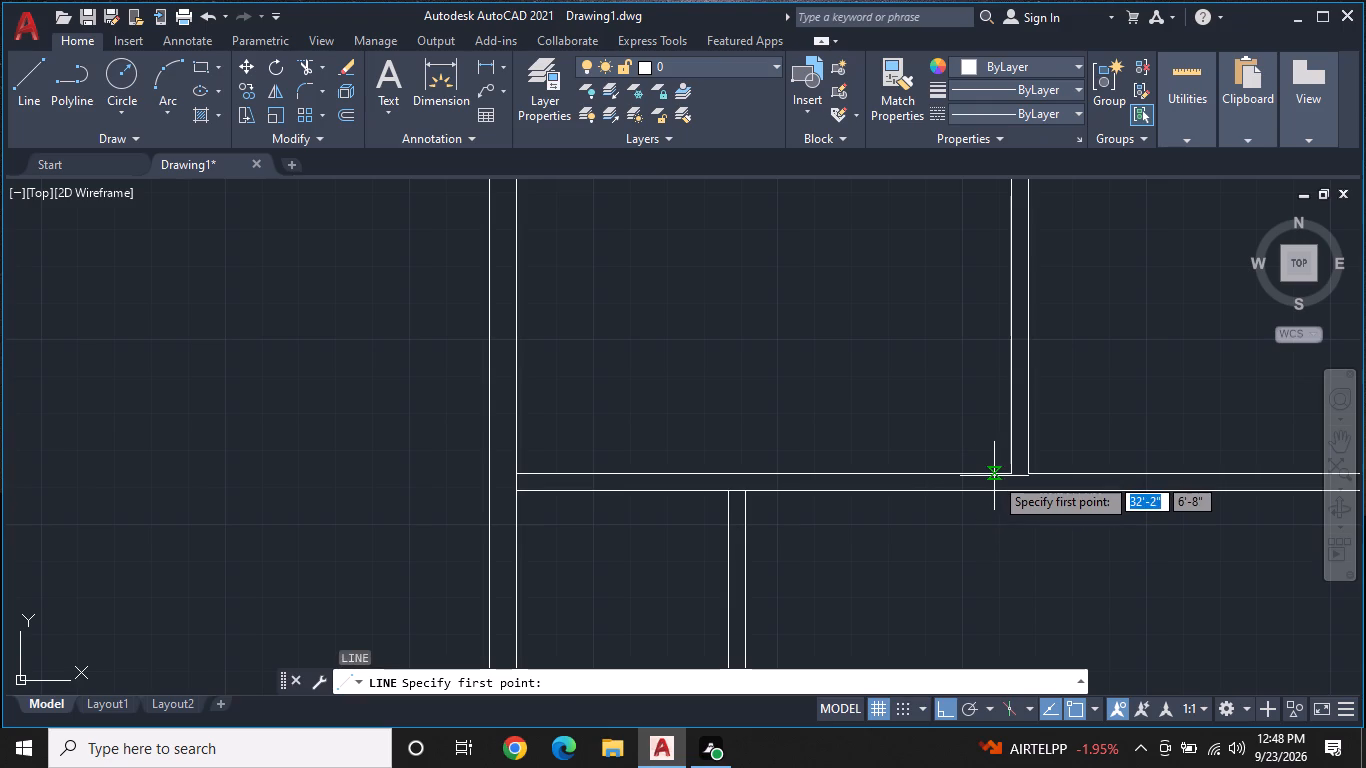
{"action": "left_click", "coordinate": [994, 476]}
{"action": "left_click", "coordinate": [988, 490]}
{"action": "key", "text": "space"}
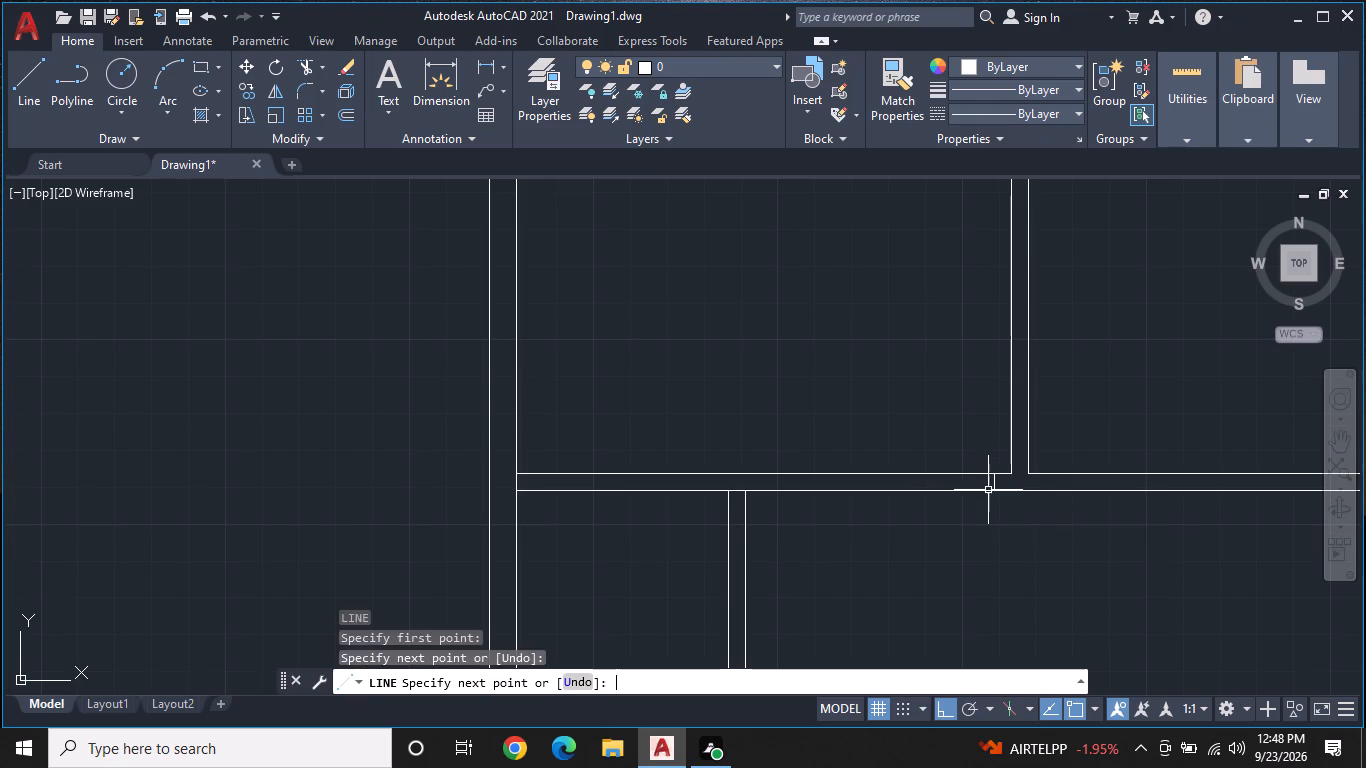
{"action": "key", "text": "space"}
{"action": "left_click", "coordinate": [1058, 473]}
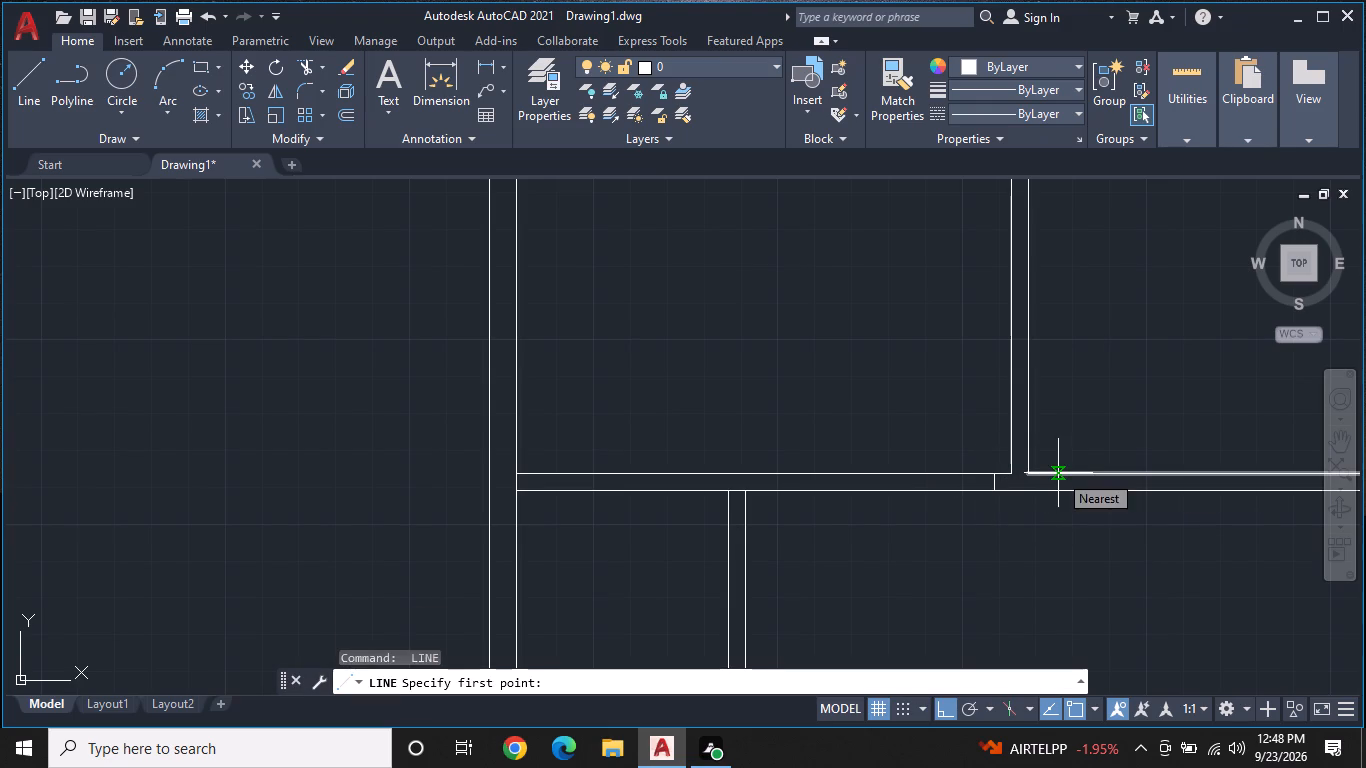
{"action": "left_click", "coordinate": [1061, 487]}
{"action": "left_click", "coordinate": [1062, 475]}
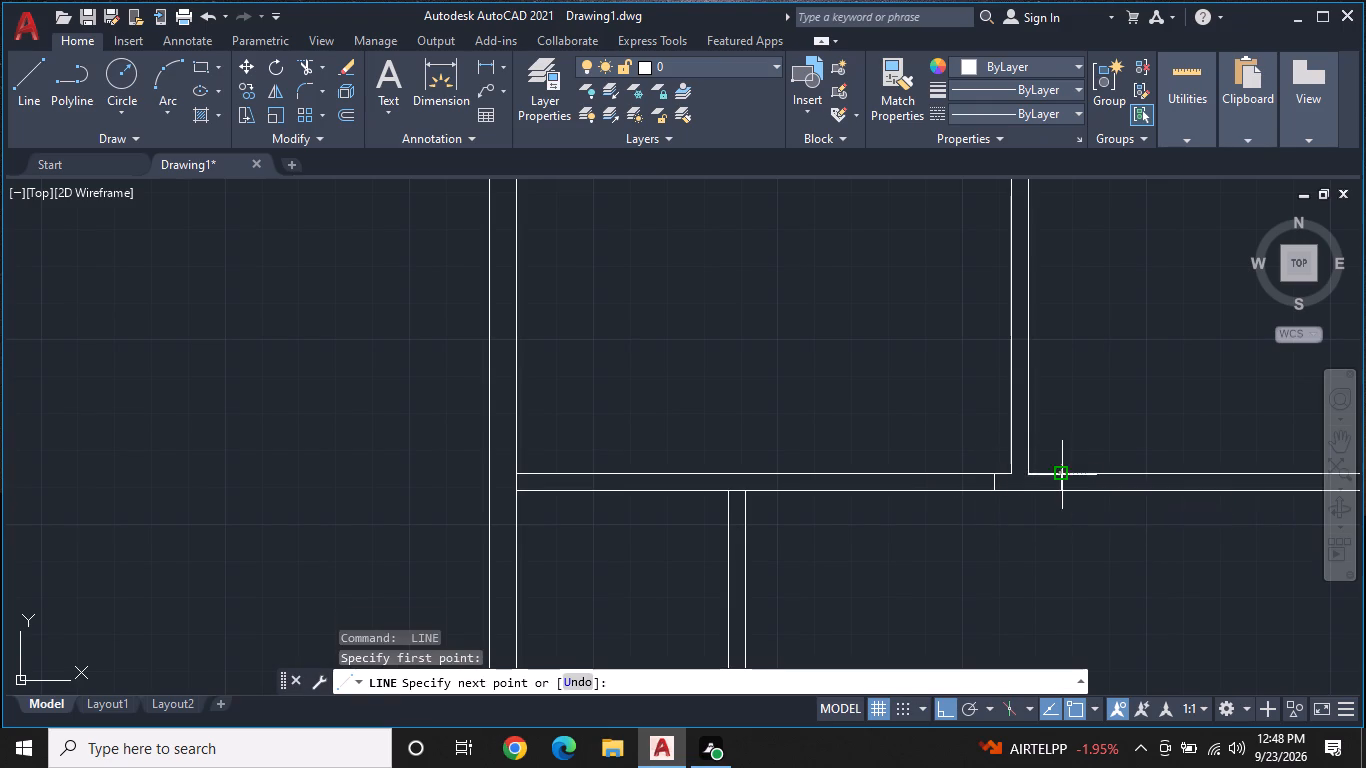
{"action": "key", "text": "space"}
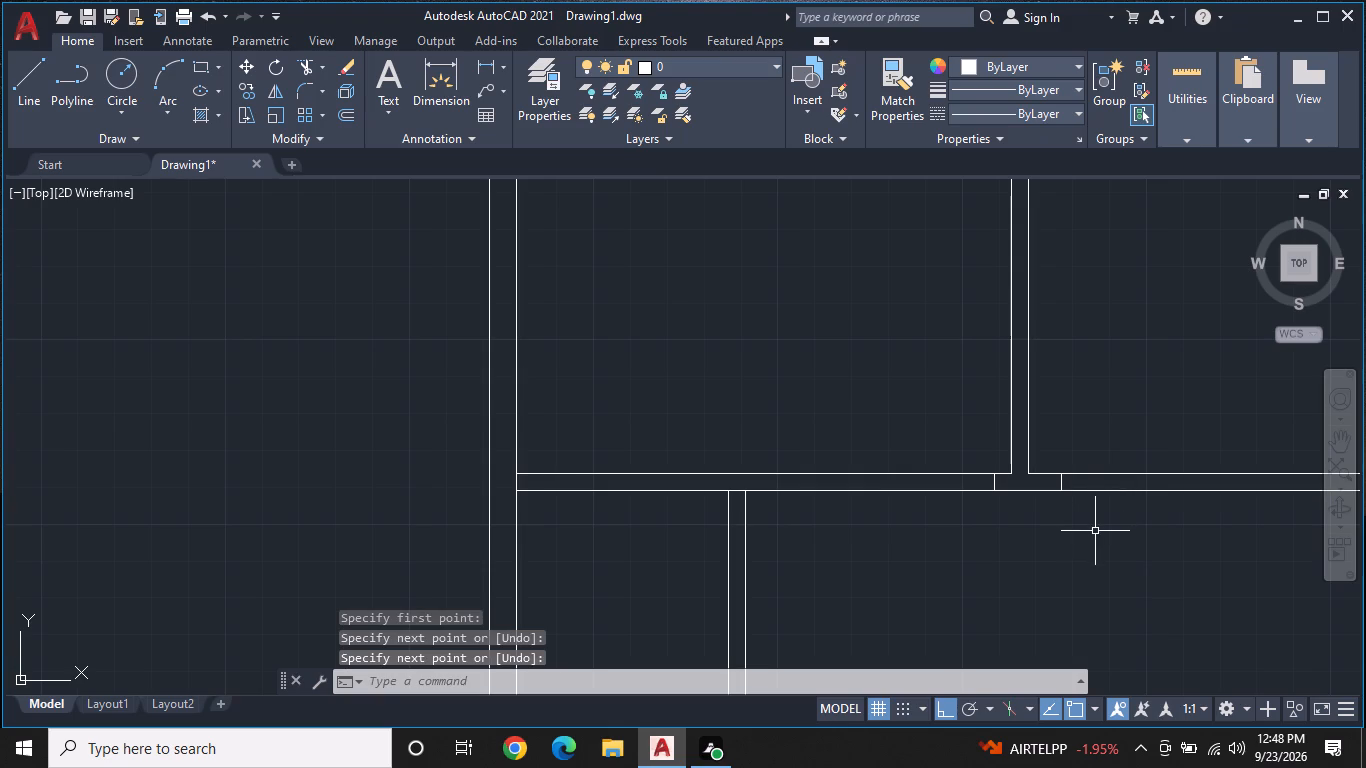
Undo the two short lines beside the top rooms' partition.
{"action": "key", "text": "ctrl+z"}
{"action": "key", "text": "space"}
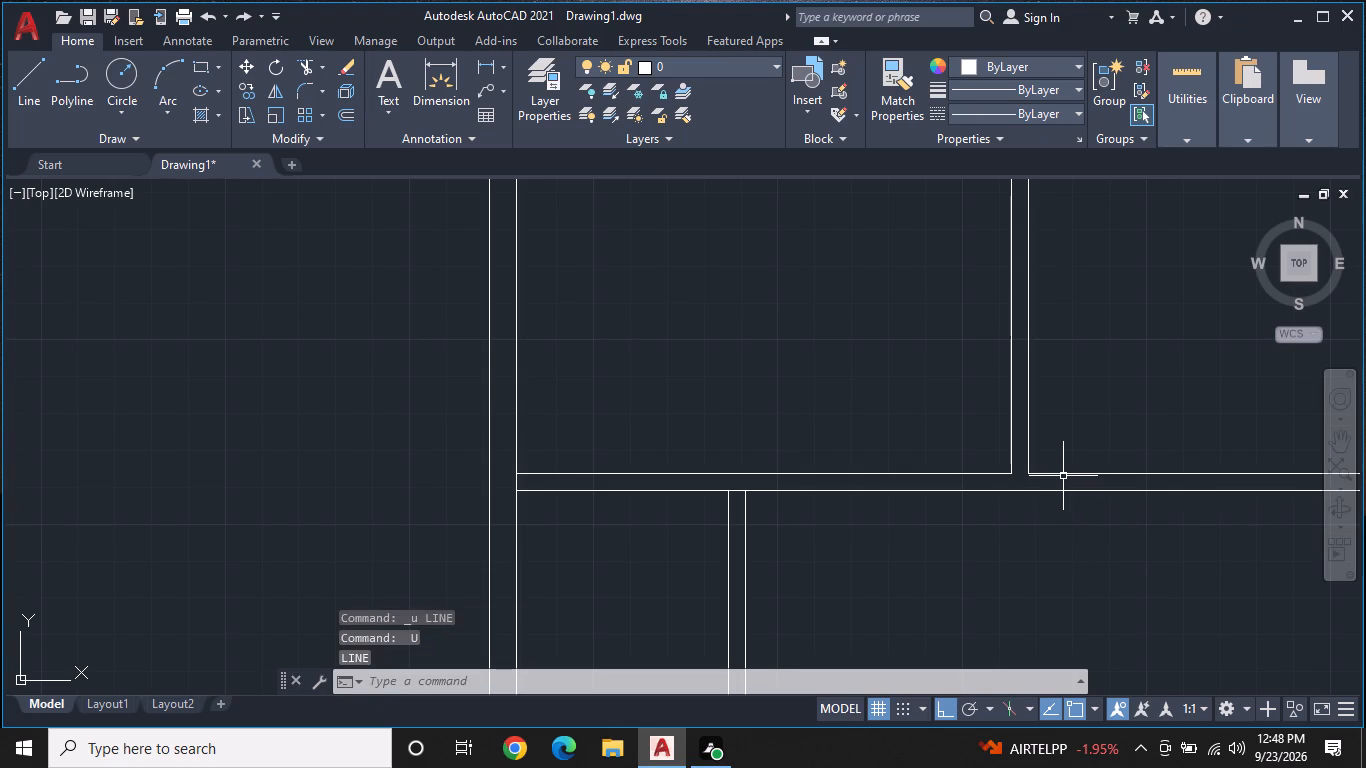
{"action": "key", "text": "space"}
Draw short lines across the top rooms' bottom wall just right and just left of the partition between them.
{"action": "scroll", "coordinate": [1063, 474], "scroll_direction": "down", "scroll_amount": 1}
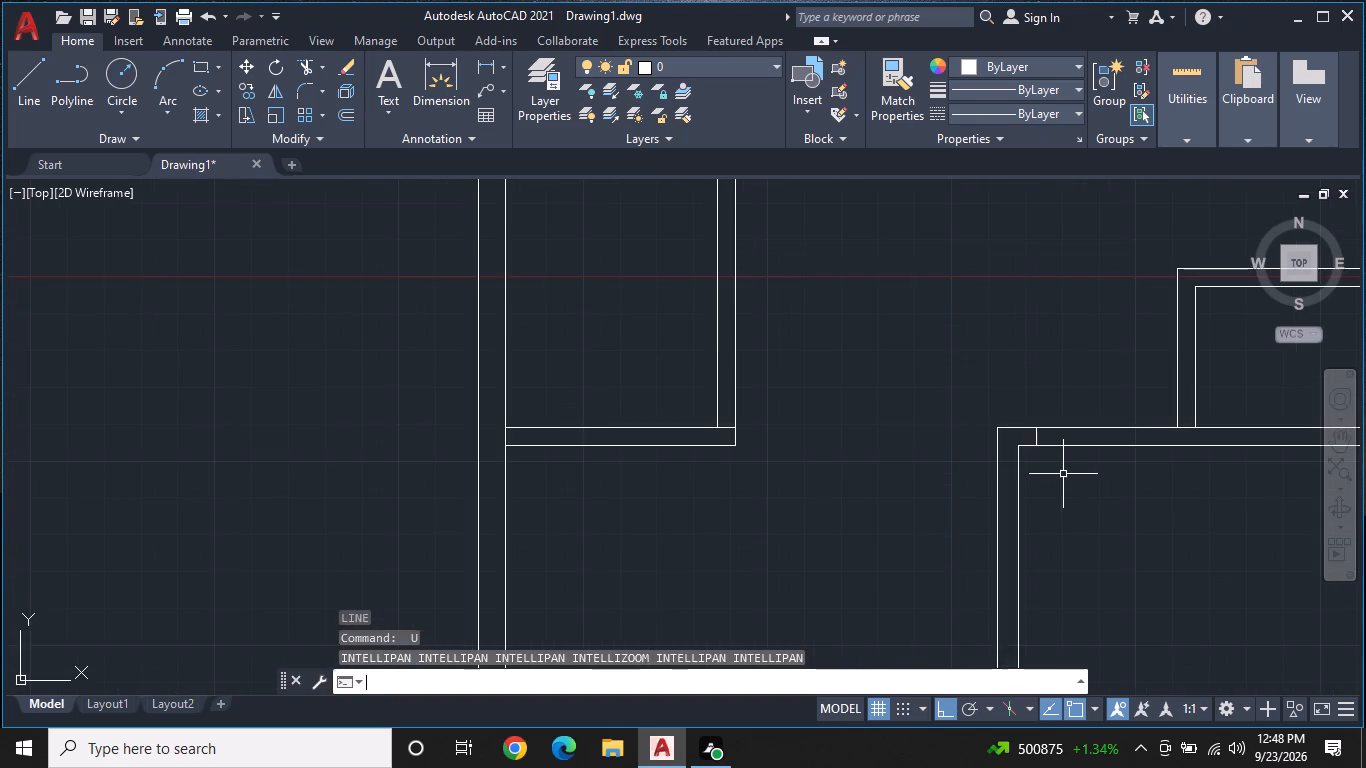
{"action": "scroll", "coordinate": [1072, 381], "scroll_direction": "down", "scroll_amount": 3}
{"action": "middle_click_drag", "start_coordinate": [1078, 362], "coordinate": [1027, 487]}
{"action": "scroll", "coordinate": [1030, 466], "scroll_direction": "up", "scroll_amount": 2}
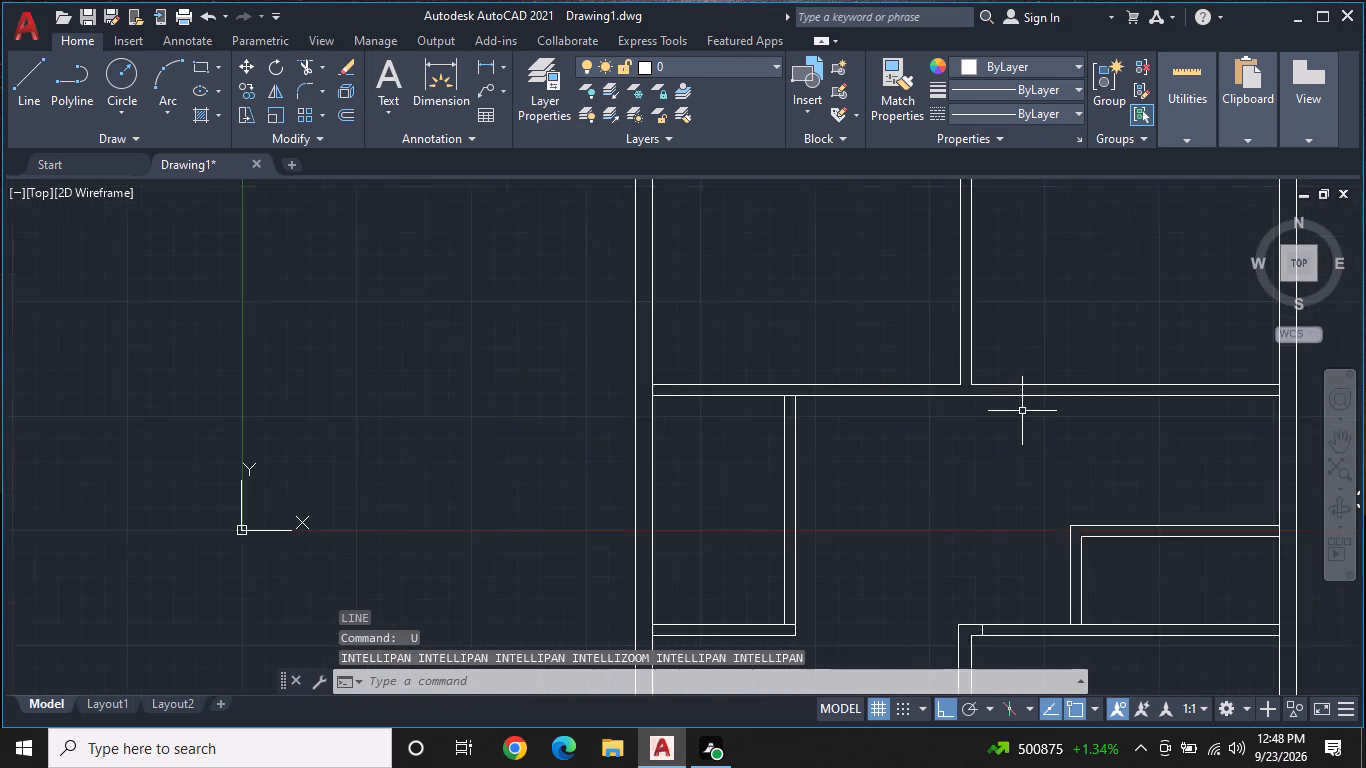
{"action": "scroll", "coordinate": [1022, 411], "scroll_direction": "up", "scroll_amount": 2}
{"action": "middle_click_drag", "start_coordinate": [983, 408], "coordinate": [1055, 486]}
{"action": "key", "text": "l"}
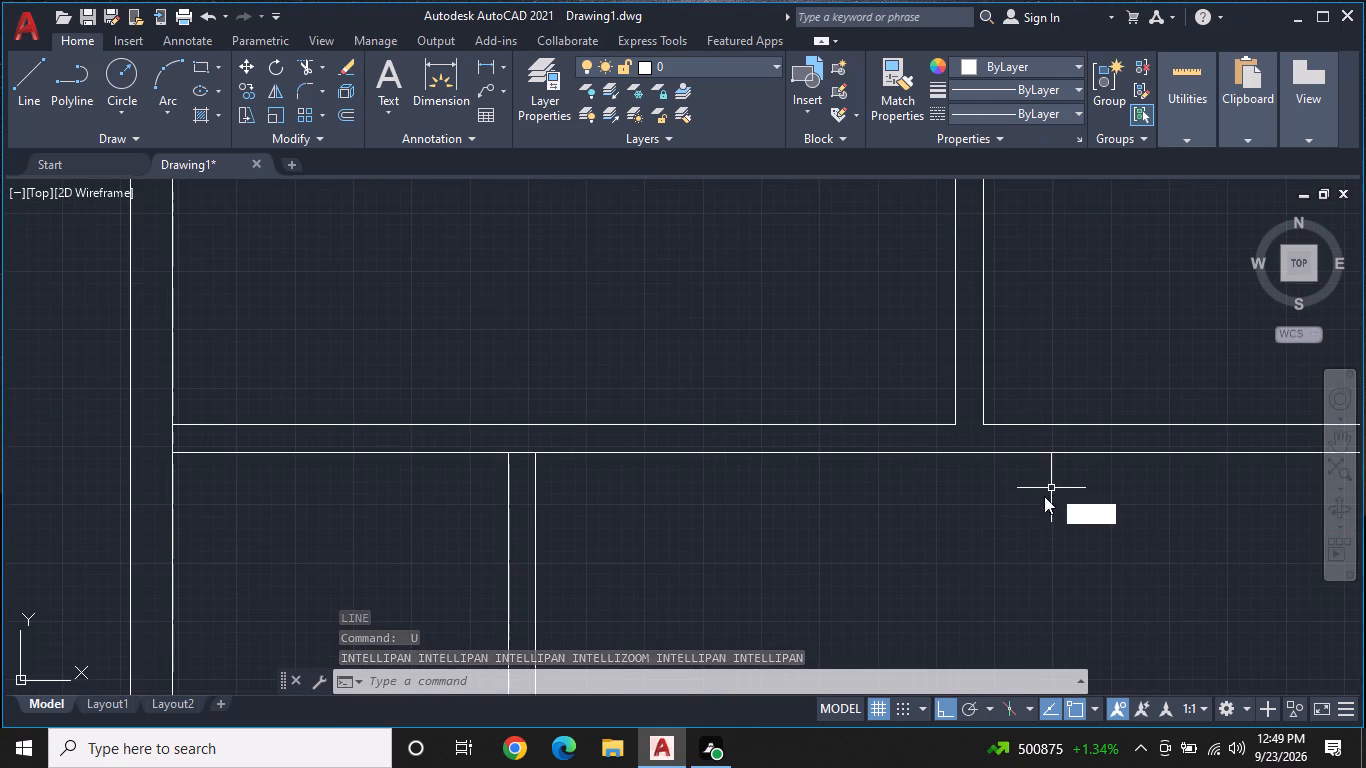
{"action": "key", "text": "space"}
{"action": "left_click", "coordinate": [1011, 425]}
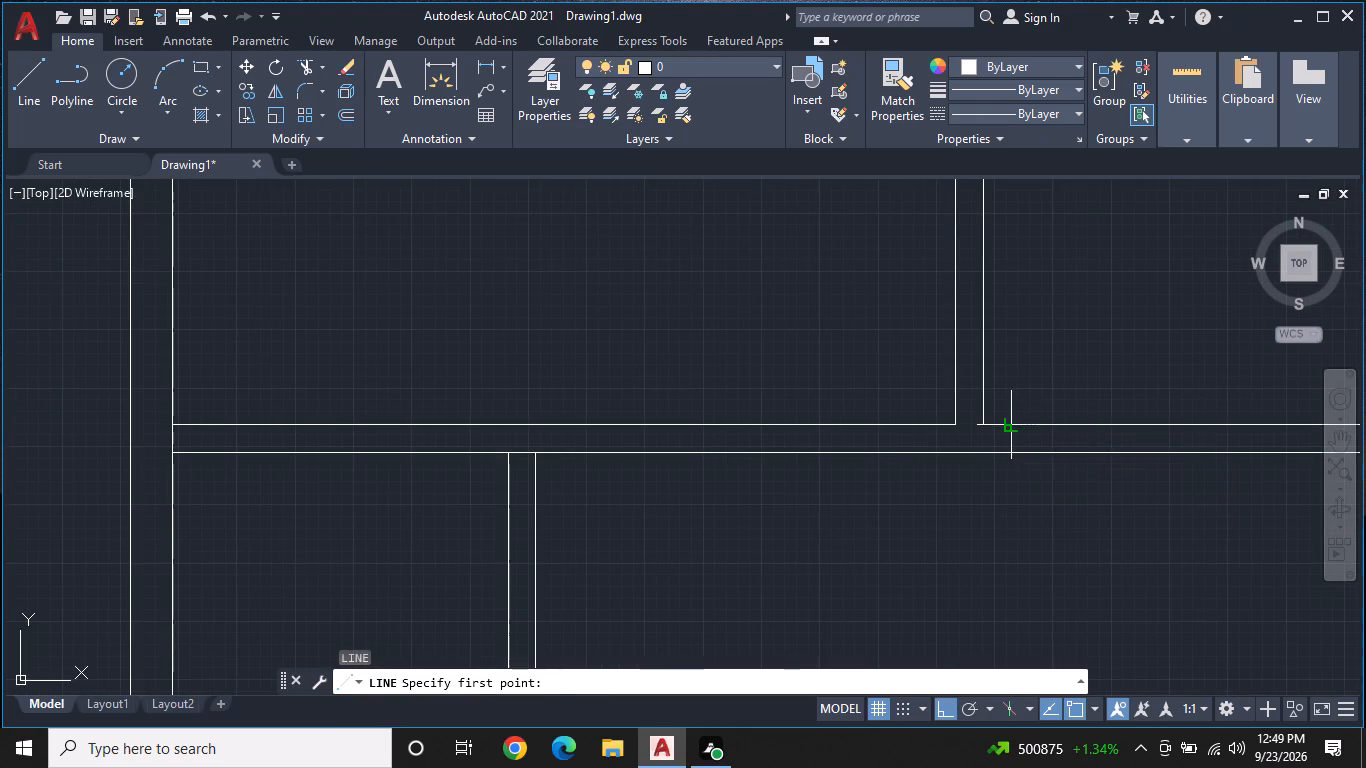
{"action": "left_click", "coordinate": [1011, 454]}
{"action": "key", "text": "space"}
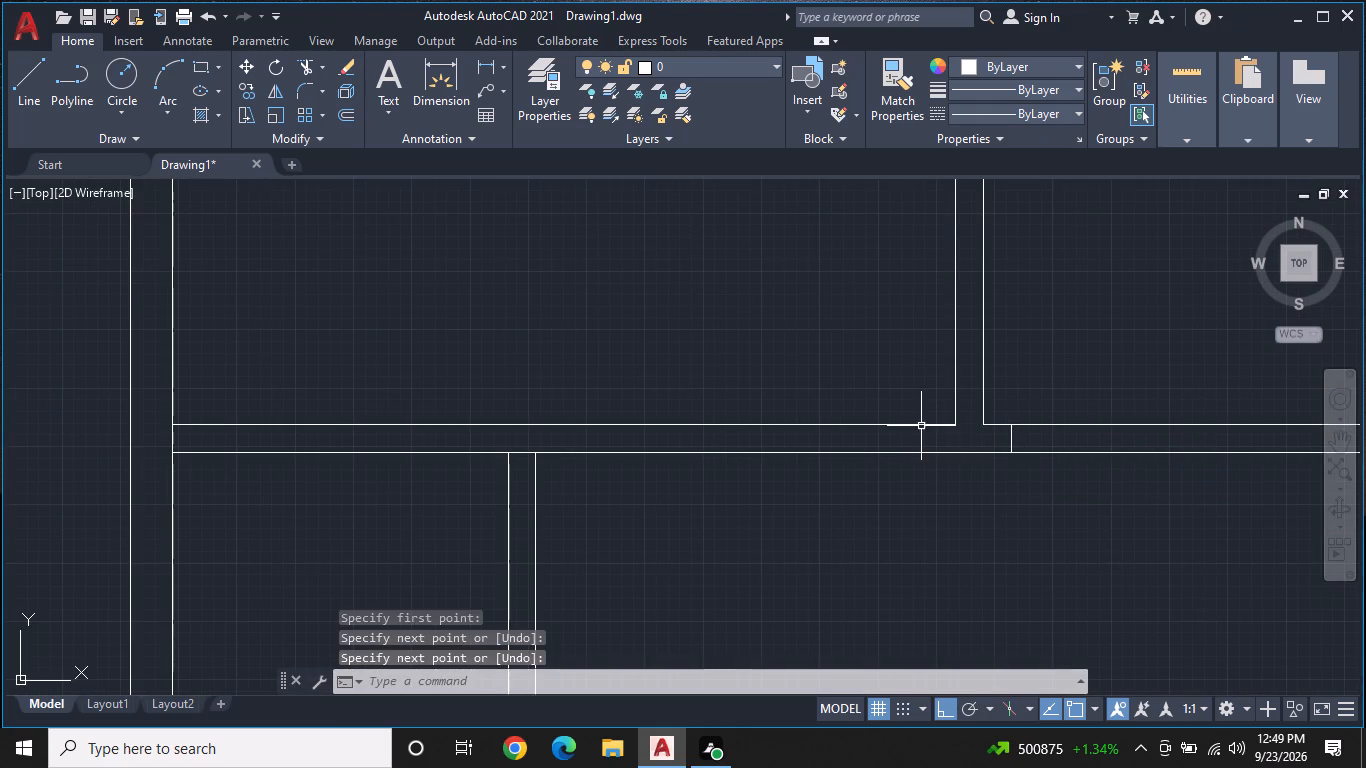
{"action": "key", "text": "space"}
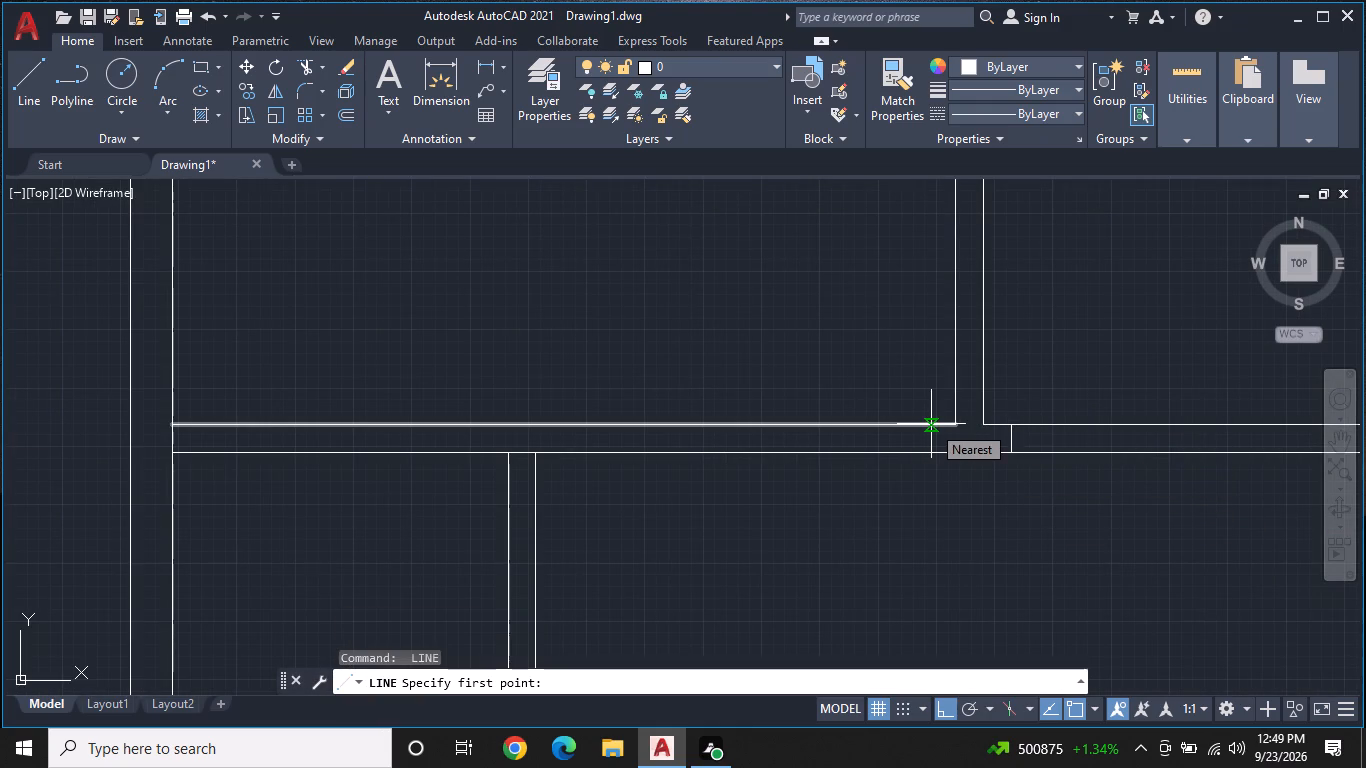
{"action": "left_click", "coordinate": [931, 425]}
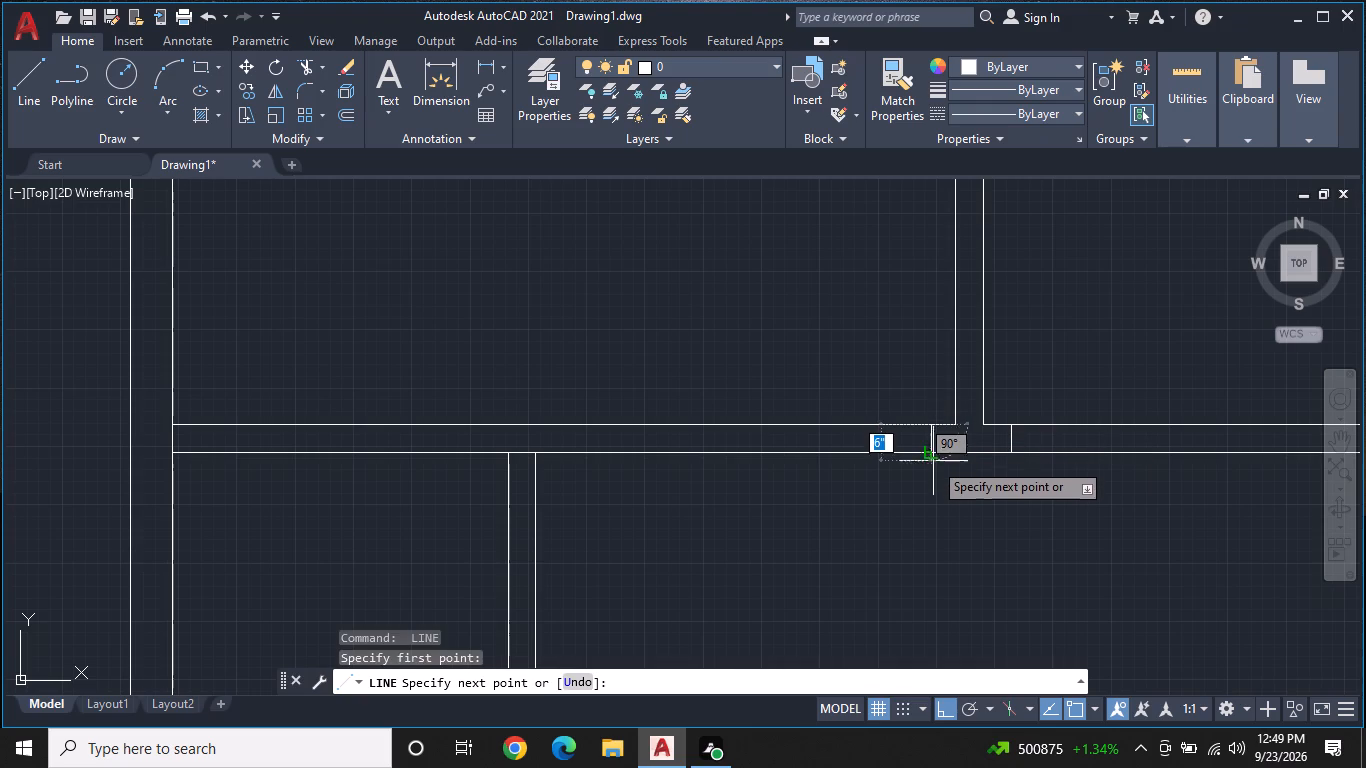
{"action": "left_click", "coordinate": [937, 452]}
{"action": "key", "text": "space"}
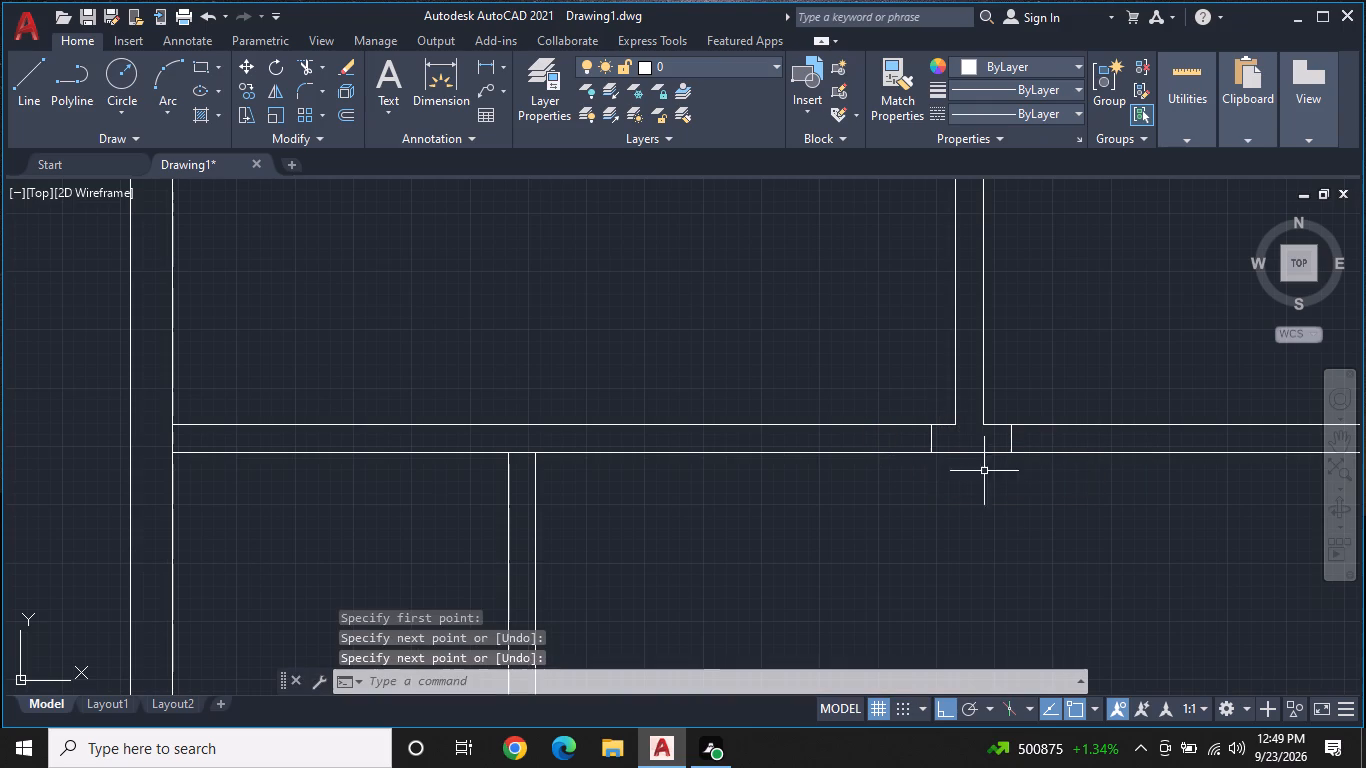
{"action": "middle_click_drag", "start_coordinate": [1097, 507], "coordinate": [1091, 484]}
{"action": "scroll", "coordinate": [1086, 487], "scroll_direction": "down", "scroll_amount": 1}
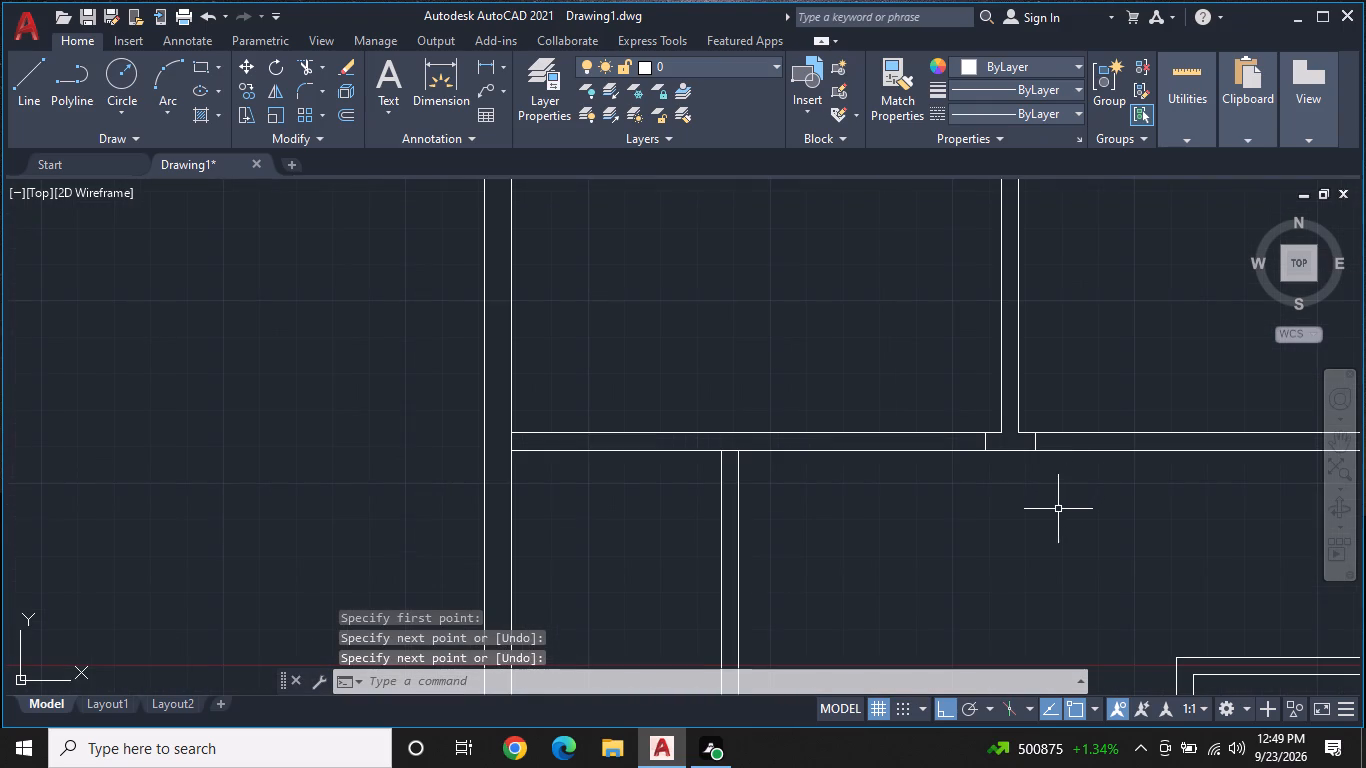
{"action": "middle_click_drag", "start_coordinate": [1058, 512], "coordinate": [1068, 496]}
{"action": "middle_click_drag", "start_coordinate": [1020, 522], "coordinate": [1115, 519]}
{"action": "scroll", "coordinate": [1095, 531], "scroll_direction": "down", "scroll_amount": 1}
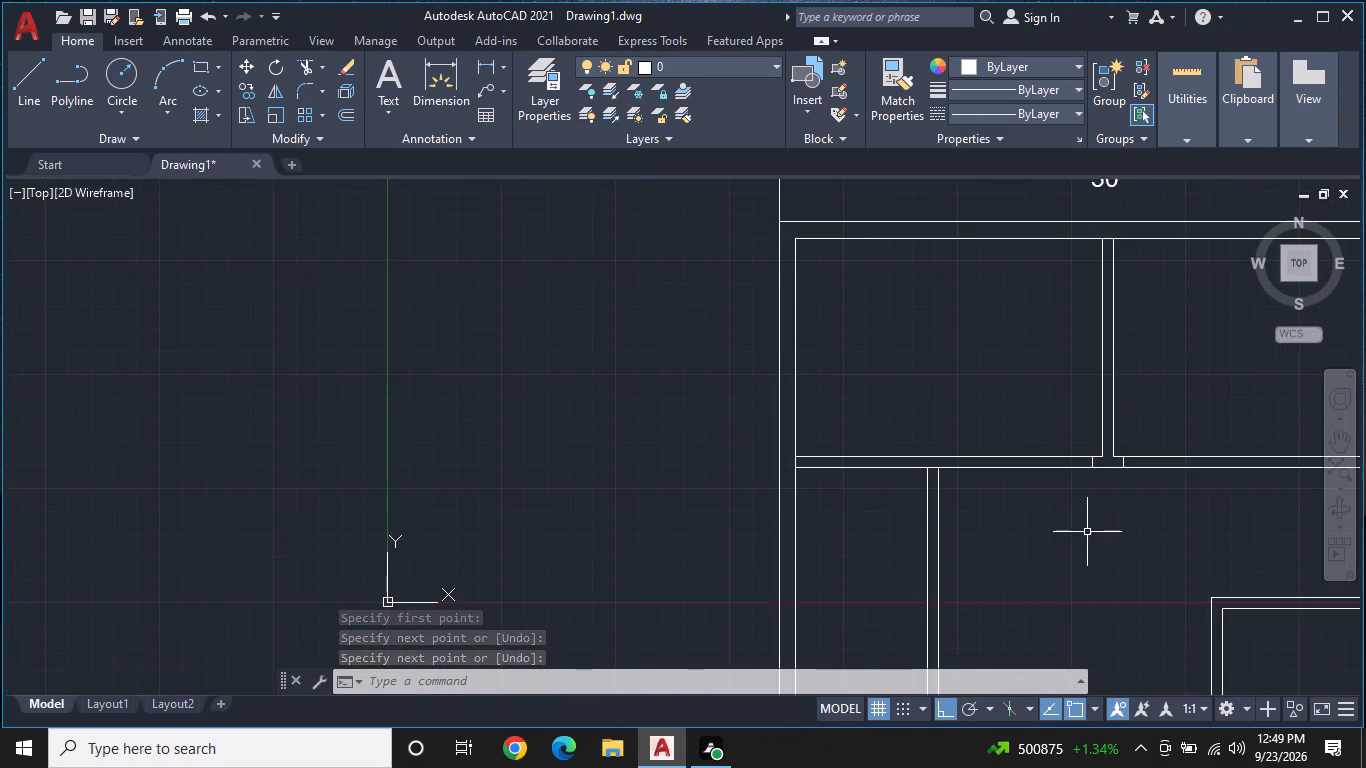
Draw a short line across the small right-hand room's top wall, just right of its inner left corner.
{"action": "middle_click_drag", "start_coordinate": [1082, 537], "coordinate": [1082, 413]}
{"action": "middle_click_drag", "start_coordinate": [1007, 524], "coordinate": [888, 517]}
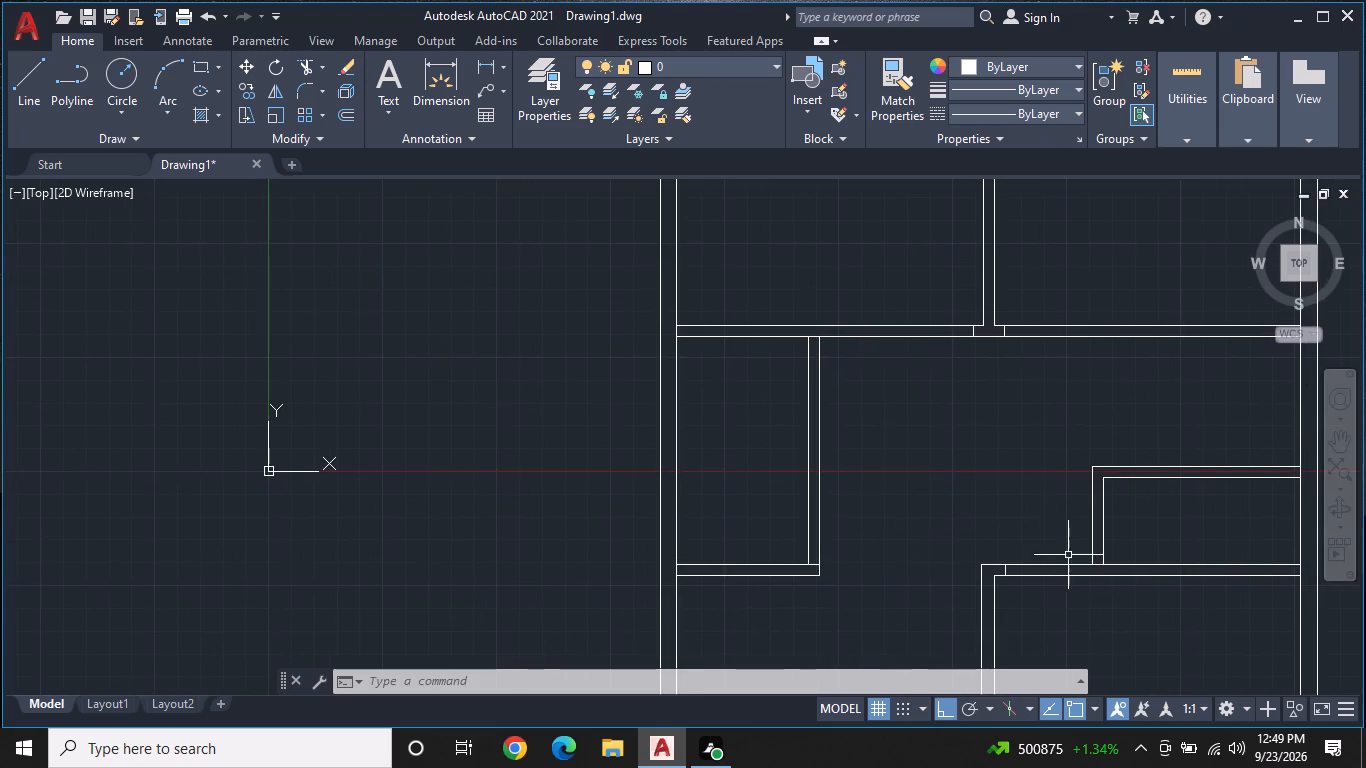
{"action": "middle_click_drag", "start_coordinate": [1091, 559], "coordinate": [1040, 557]}
{"action": "scroll", "coordinate": [1070, 567], "scroll_direction": "up", "scroll_amount": 1}
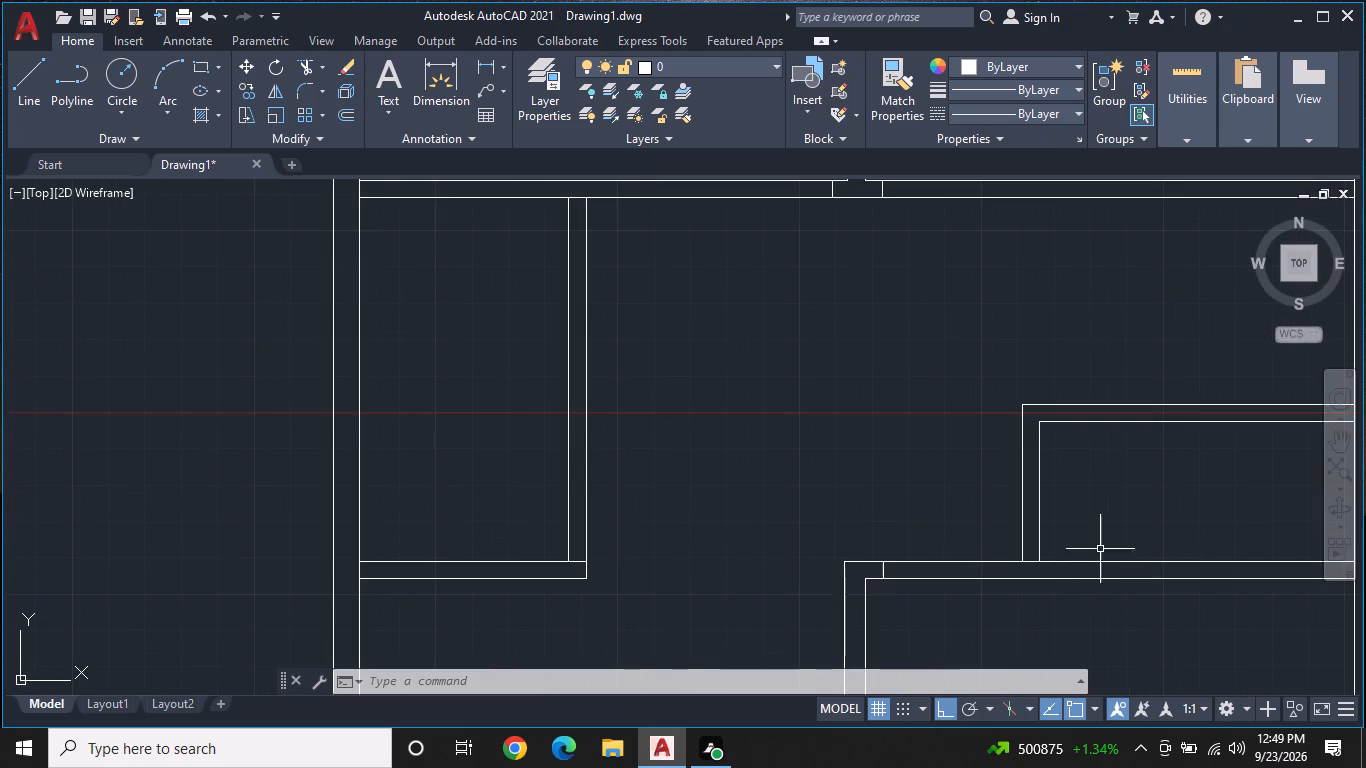
{"action": "middle_click_drag", "start_coordinate": [1114, 489], "coordinate": [1089, 546]}
{"action": "key", "text": "space"}
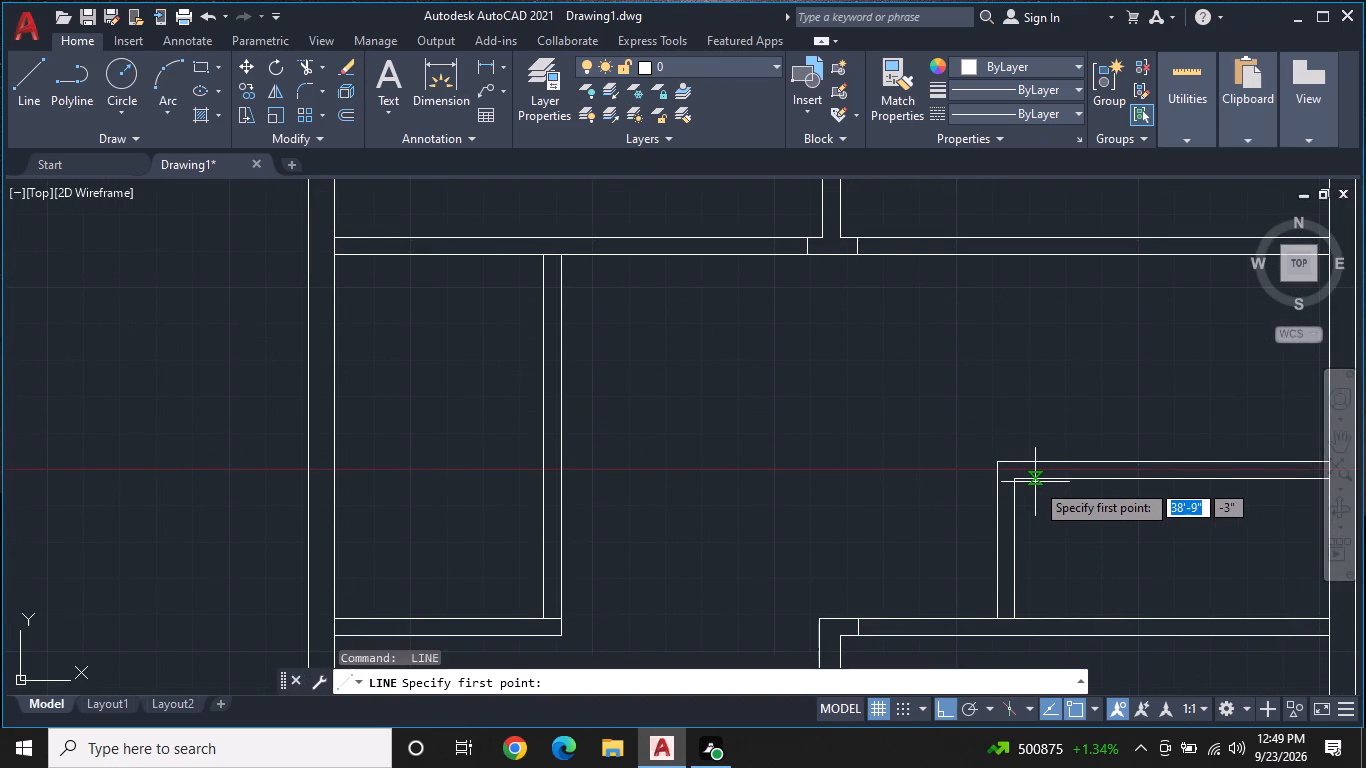
{"action": "left_click", "coordinate": [1031, 480]}
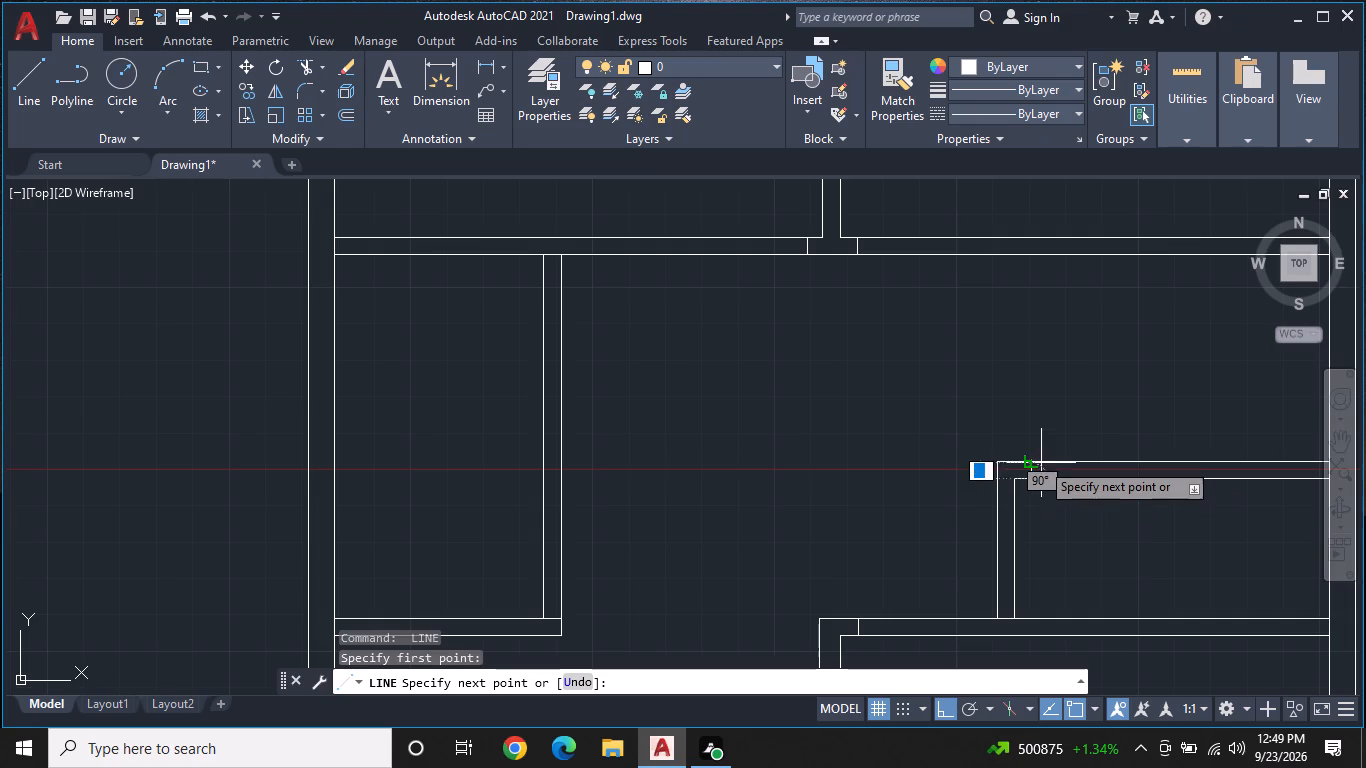
{"action": "left_click", "coordinate": [1035, 459]}
{"action": "key", "text": "space"}
Draw a 3' horizontal line in the open central space, right of the small left-hand room.
{"action": "middle_click_drag", "start_coordinate": [1114, 575], "coordinate": [1123, 562]}
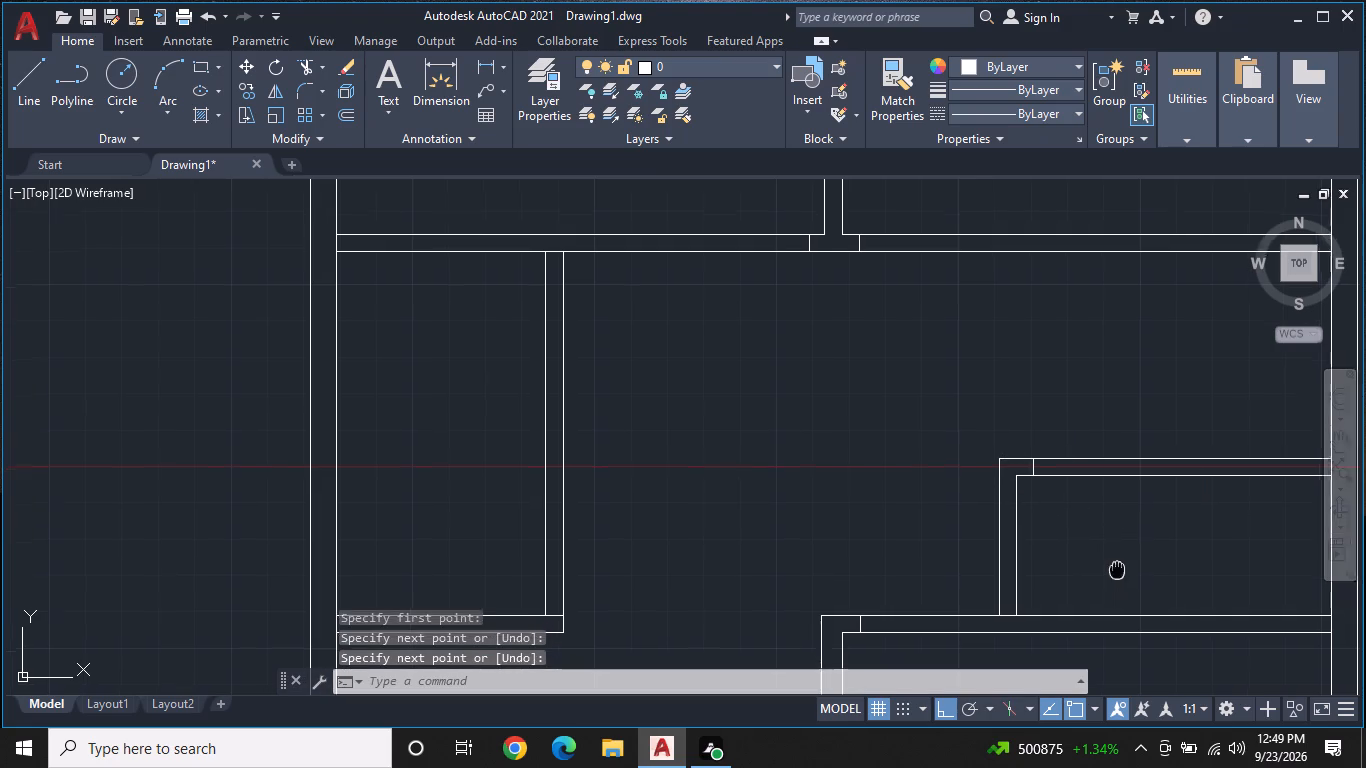
{"action": "middle_click_drag", "start_coordinate": [1123, 562], "coordinate": [1154, 531]}
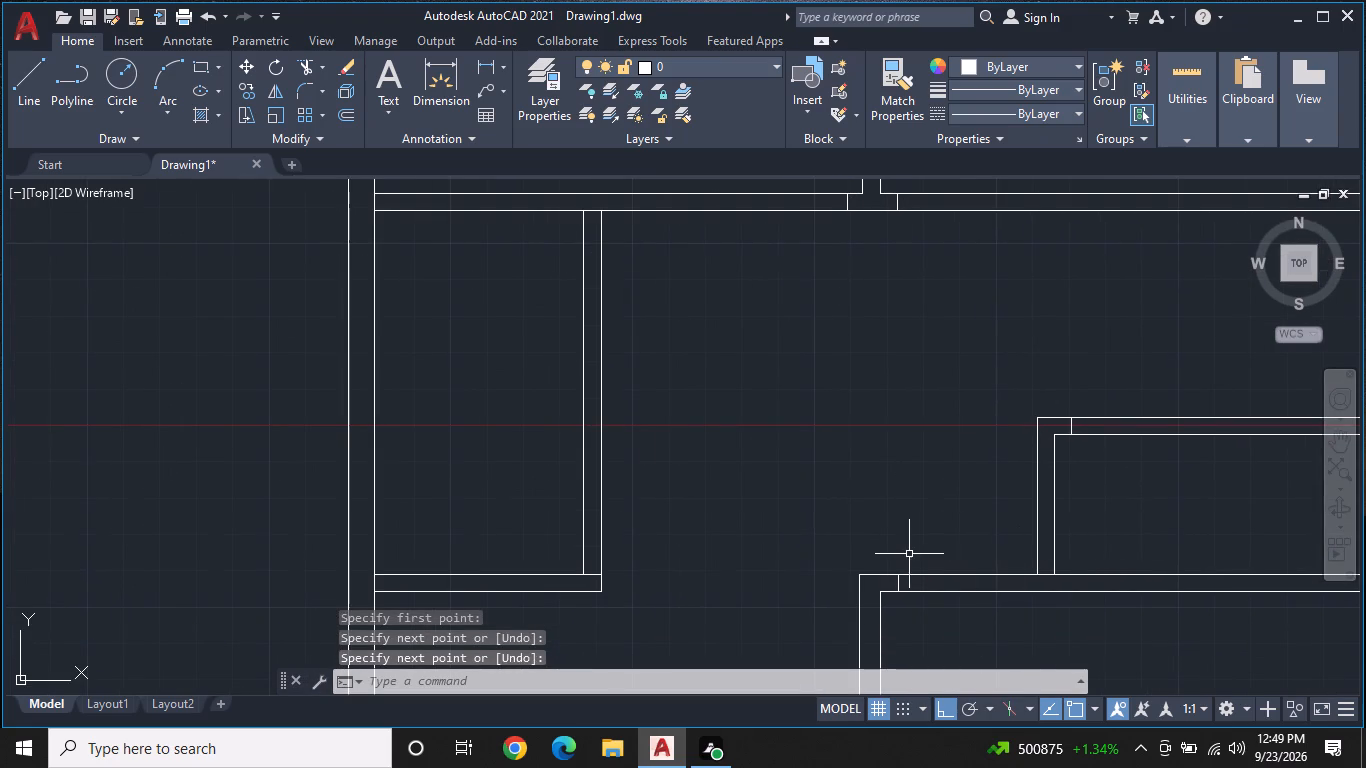
{"action": "middle_click_drag", "start_coordinate": [912, 554], "coordinate": [1004, 532]}
{"action": "middle_click_drag", "start_coordinate": [957, 549], "coordinate": [1004, 574]}
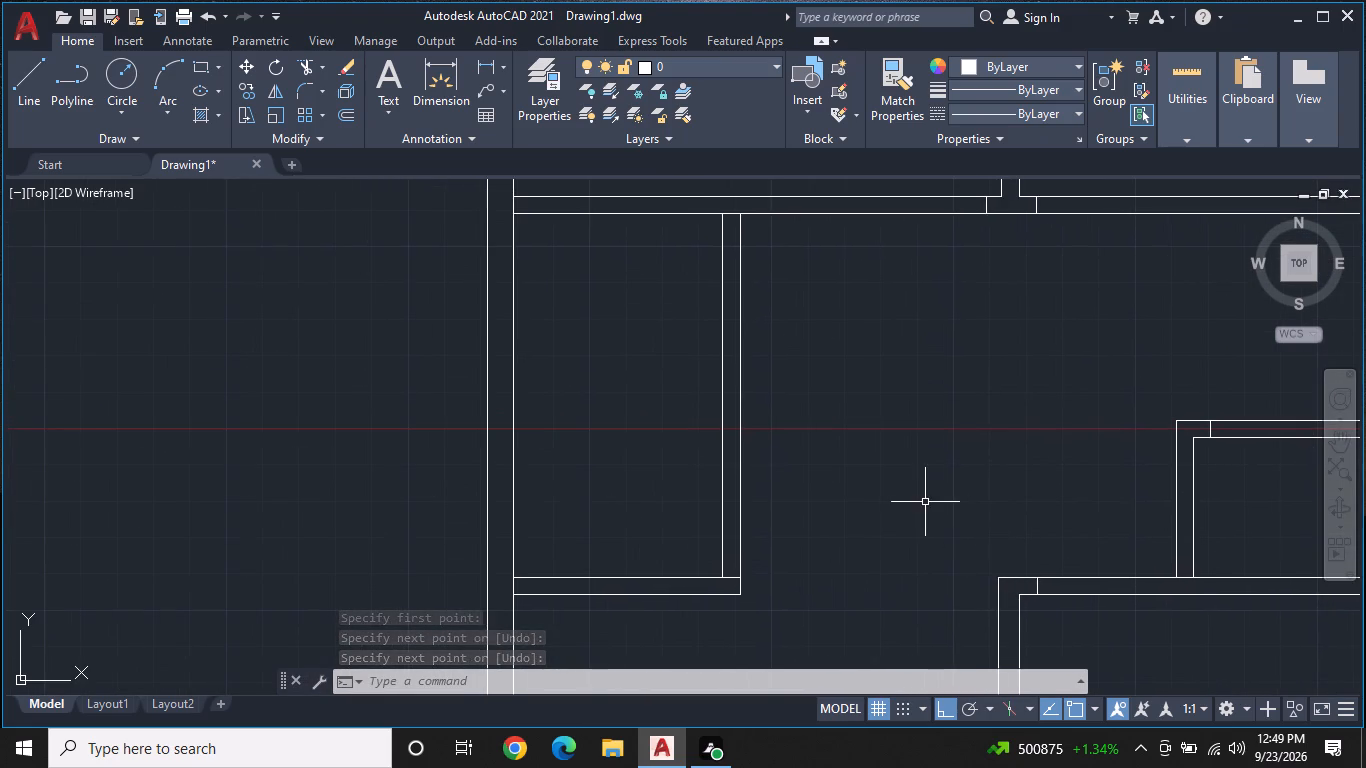
{"action": "type", "text": "L"}
{"action": "key", "text": "space"}
{"action": "left_click", "coordinate": [863, 479]}
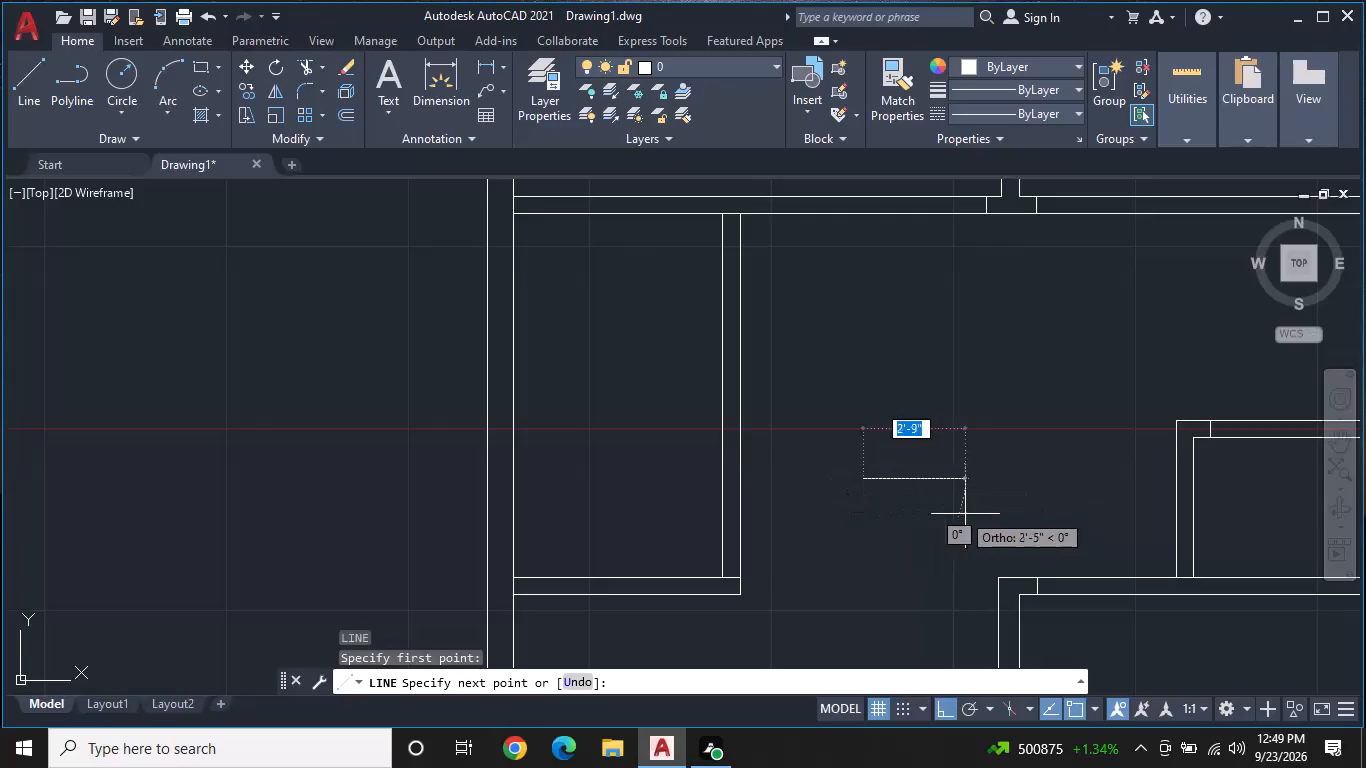
{"action": "key", "text": "3"}
{"action": "key", "text": "apostrophe"}
{"action": "key", "text": "Return"}
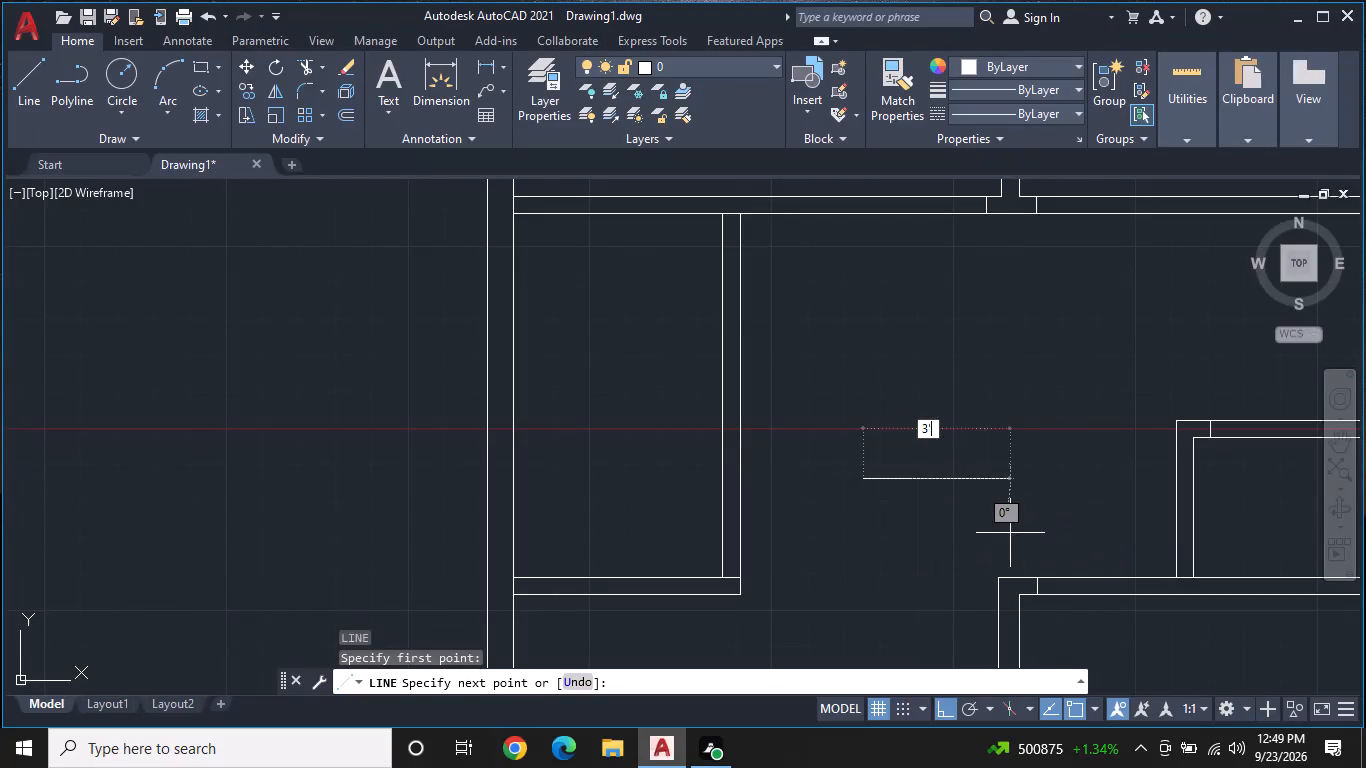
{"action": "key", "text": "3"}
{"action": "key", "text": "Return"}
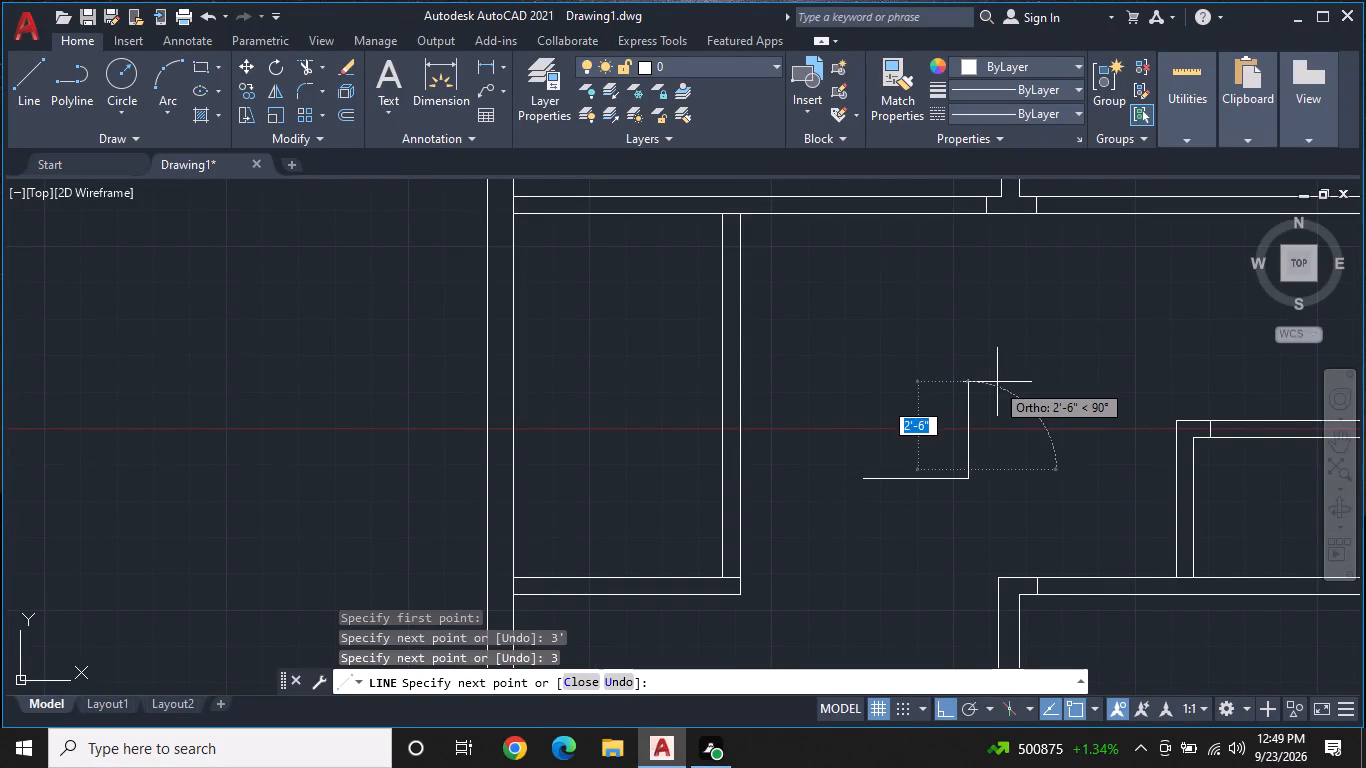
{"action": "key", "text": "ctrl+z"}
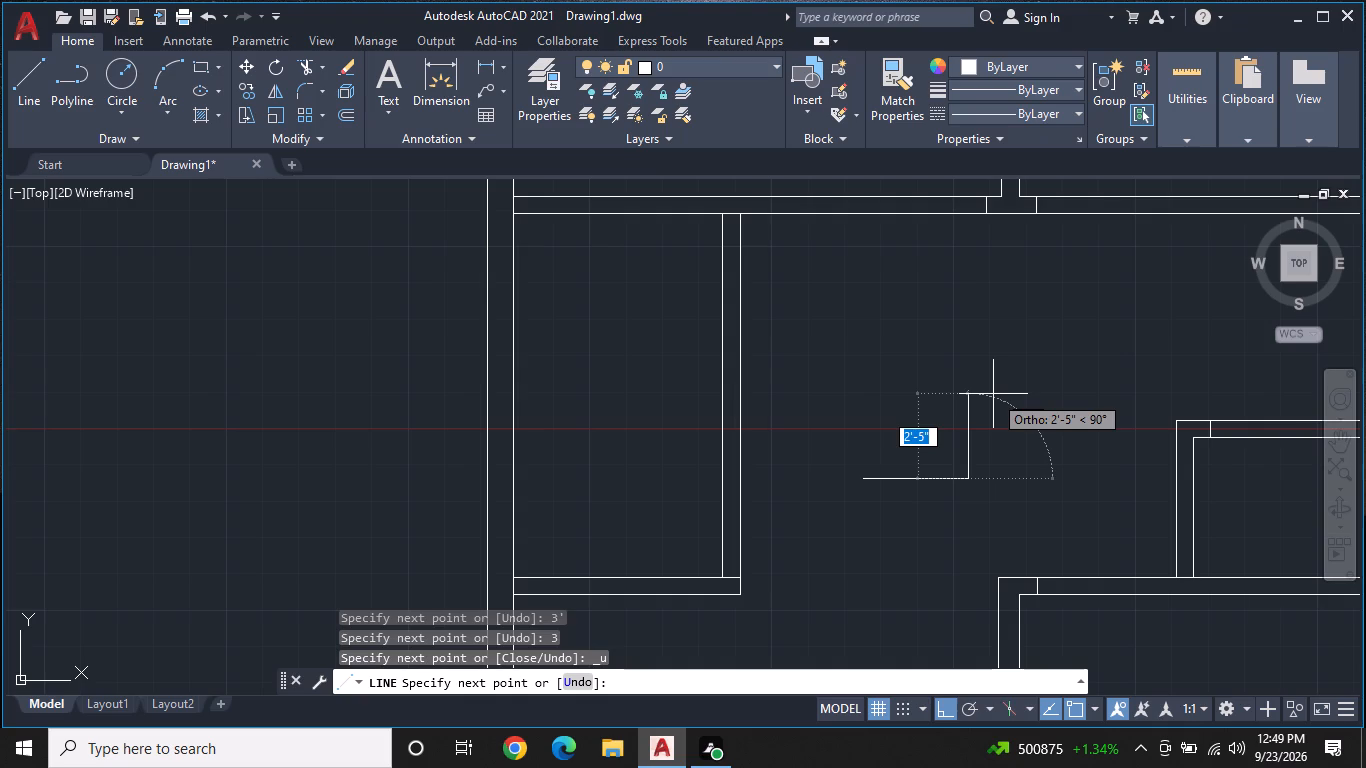
Continue with a 3' vertical line upward from the horizontal line's right end and finish the Line command.
{"action": "key", "text": "3"}
{"action": "key", "text": "apostrophe"}
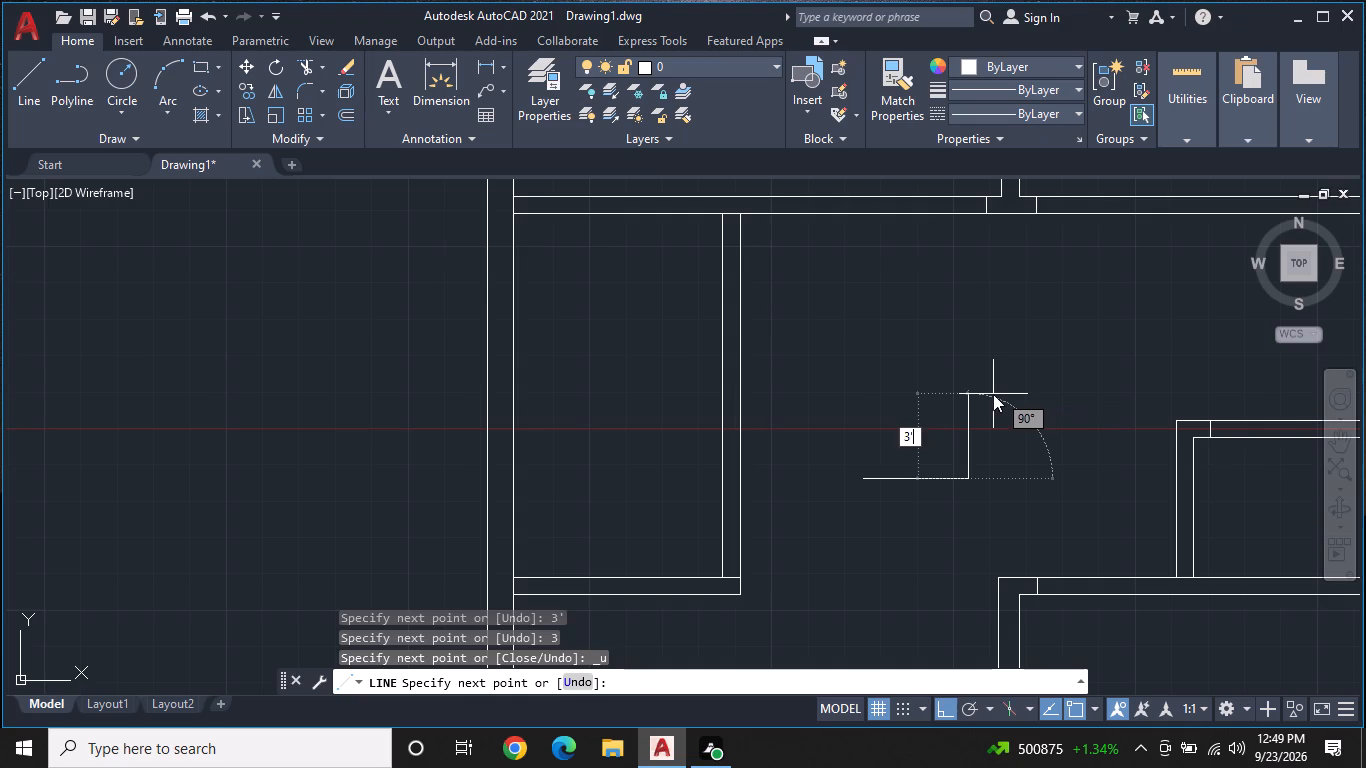
{"action": "key", "text": "Return"}
{"action": "key", "text": "Escape"}
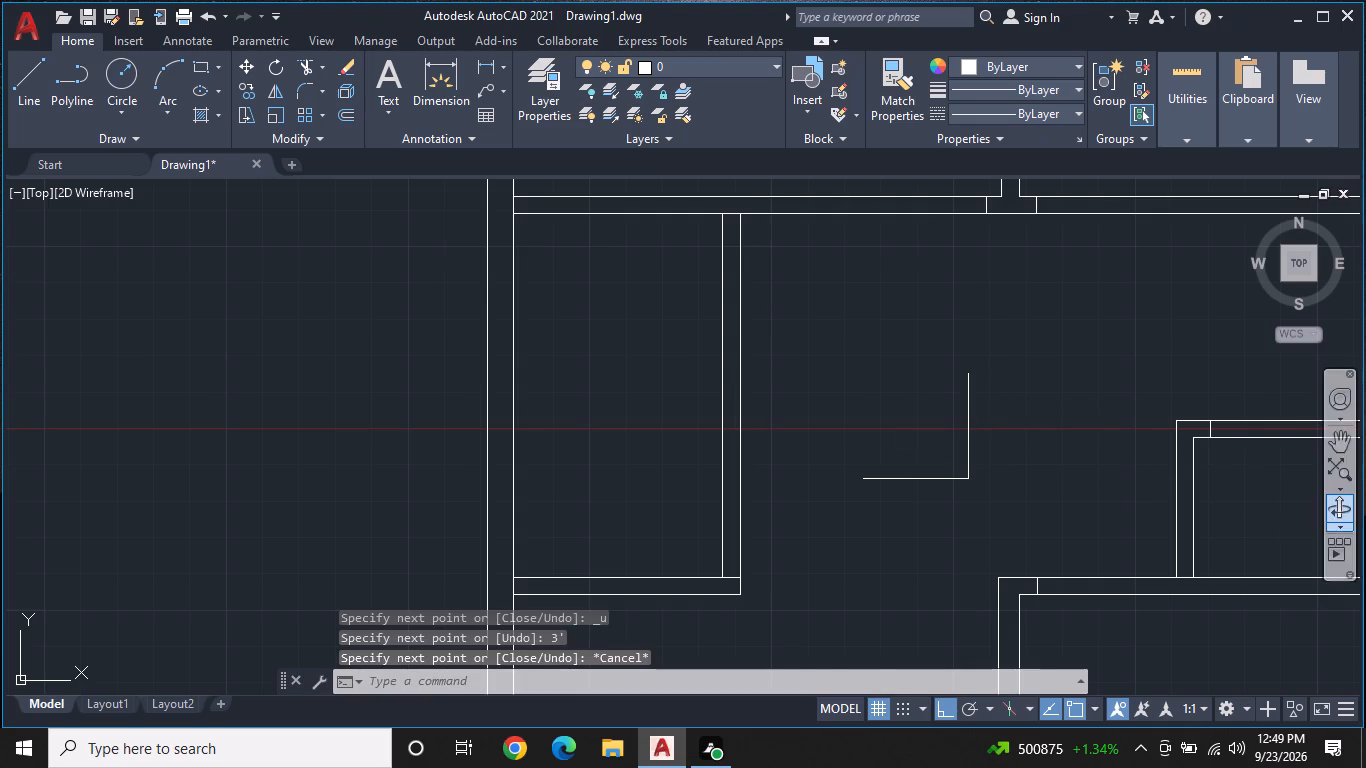
Draw a Start, End, Direction arc from the vertical line's top to the horizontal line's left end, bulging up and left as the door swing.
{"action": "left_click", "coordinate": [170, 113]}
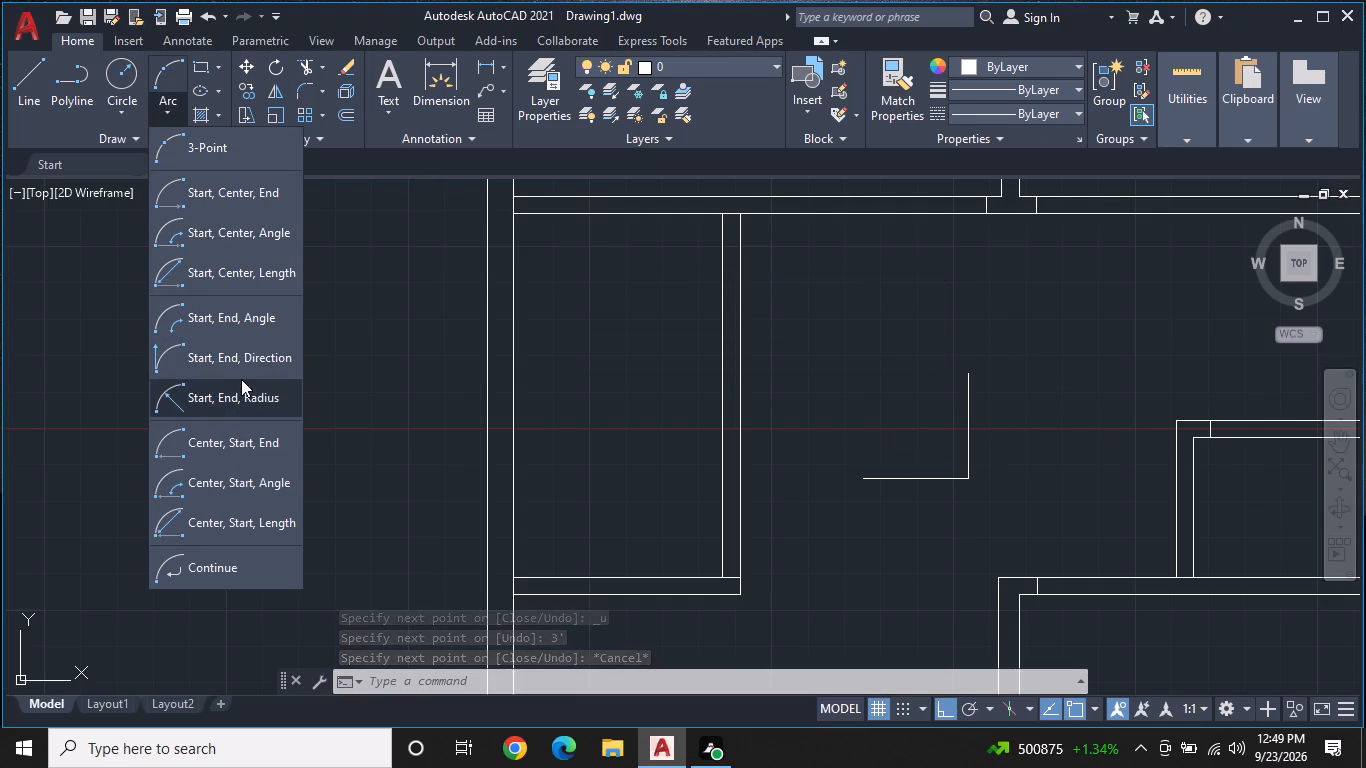
{"action": "left_click", "coordinate": [250, 360]}
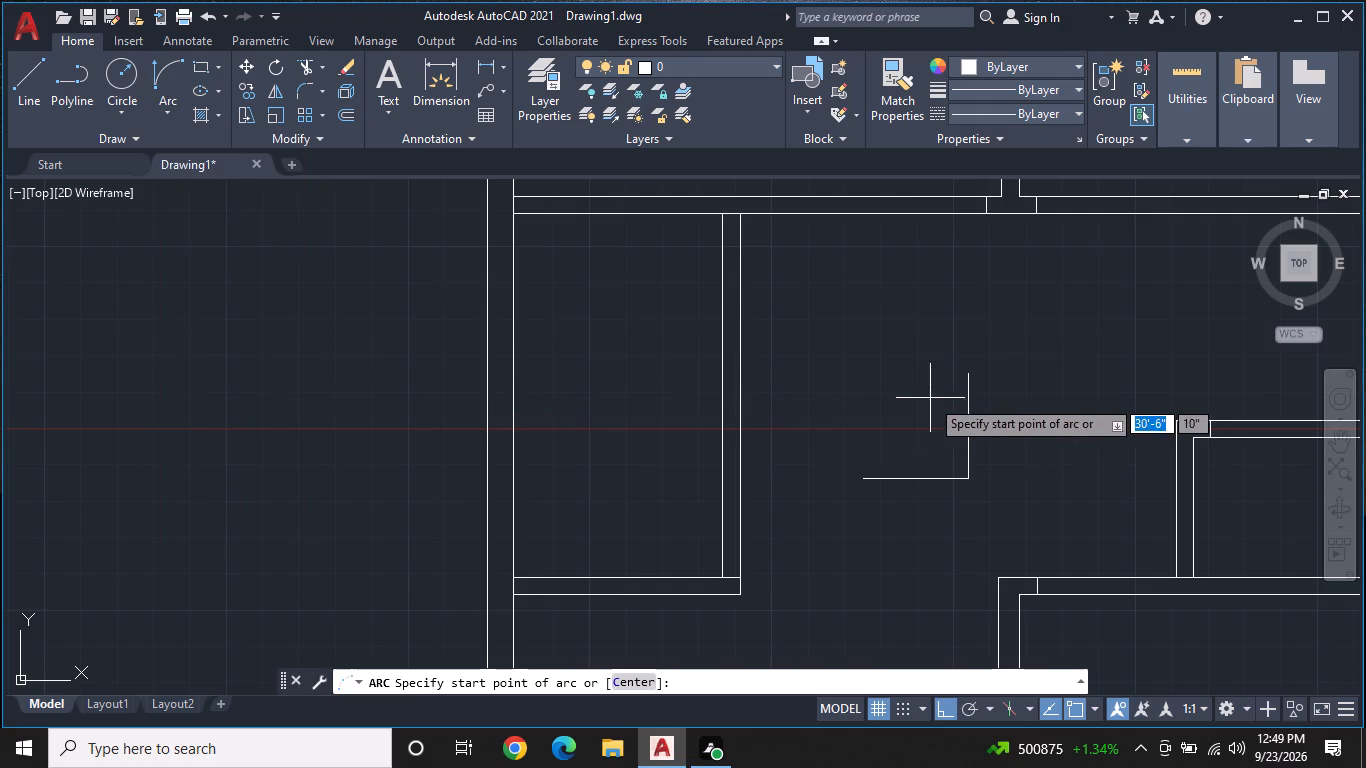
{"action": "left_click", "coordinate": [970, 374]}
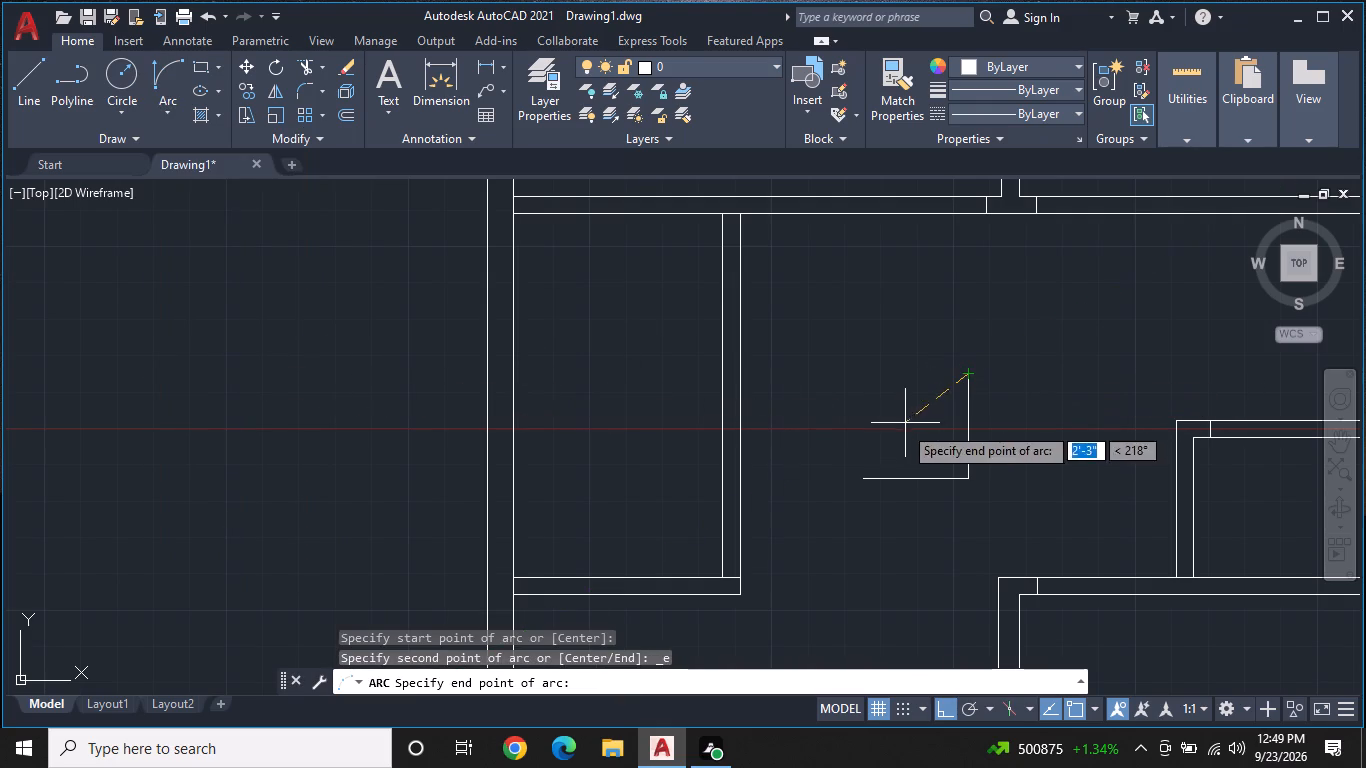
{"action": "left_click", "coordinate": [863, 476]}
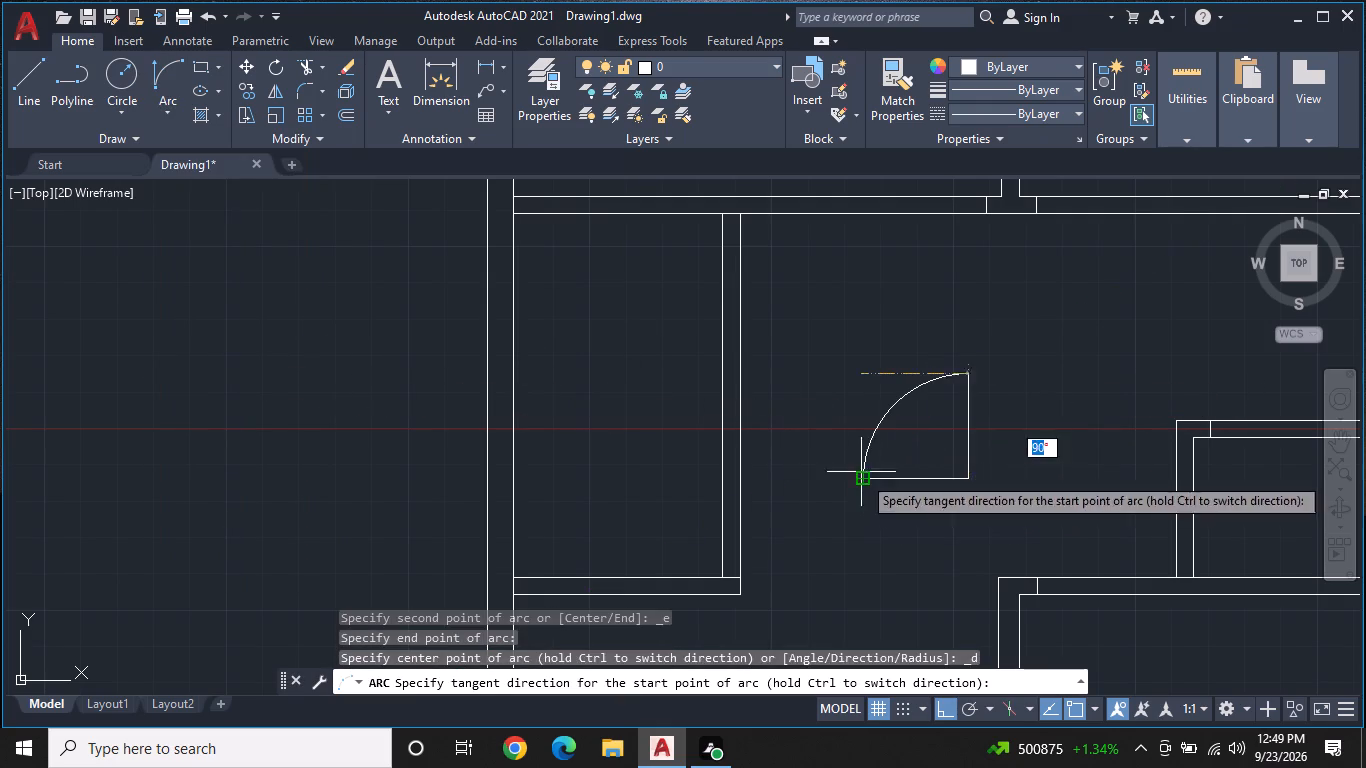
{"action": "left_click", "coordinate": [826, 417]}
{"action": "key", "text": "Escape"}
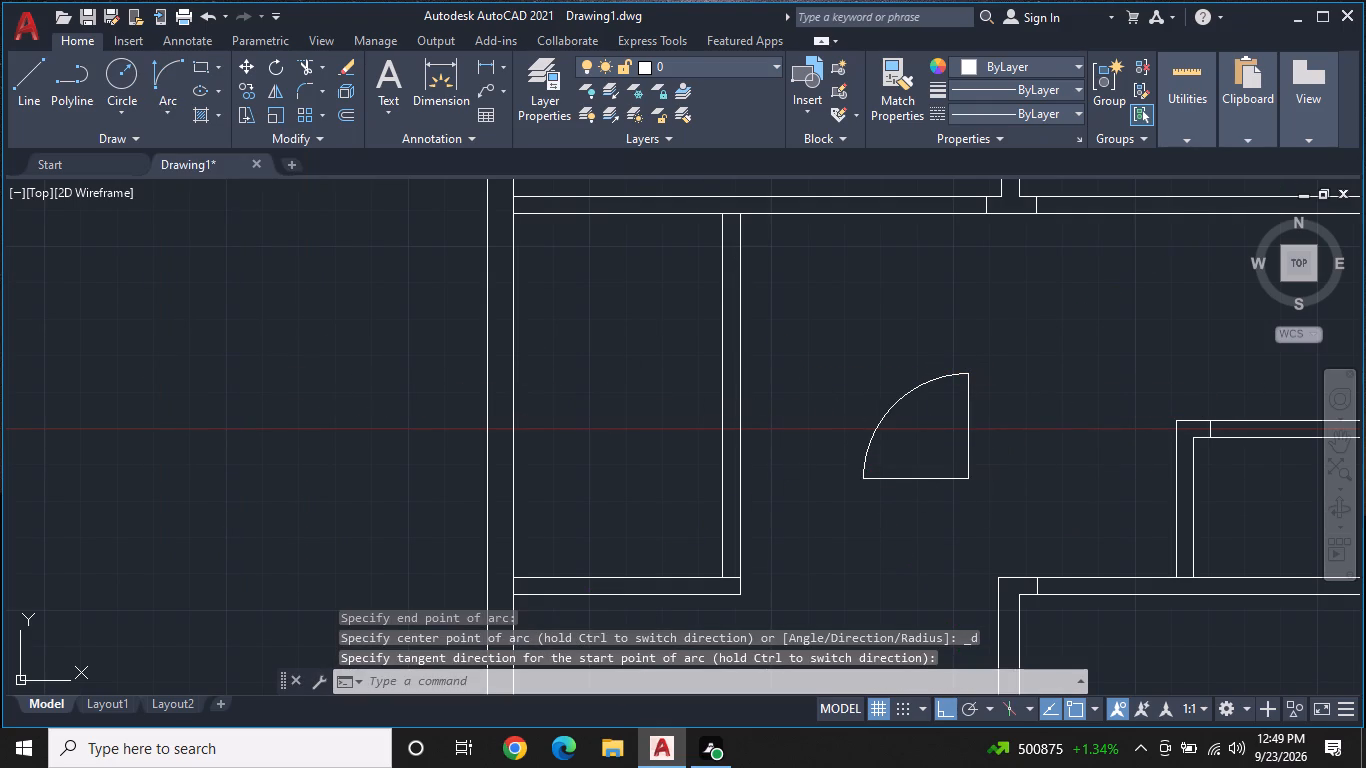
Offset the door's vertical line 1" to the left to give the door leaf its thickness.
{"action": "key", "text": "o"}
{"action": "type", "text": "F"}
{"action": "key", "text": "space"}
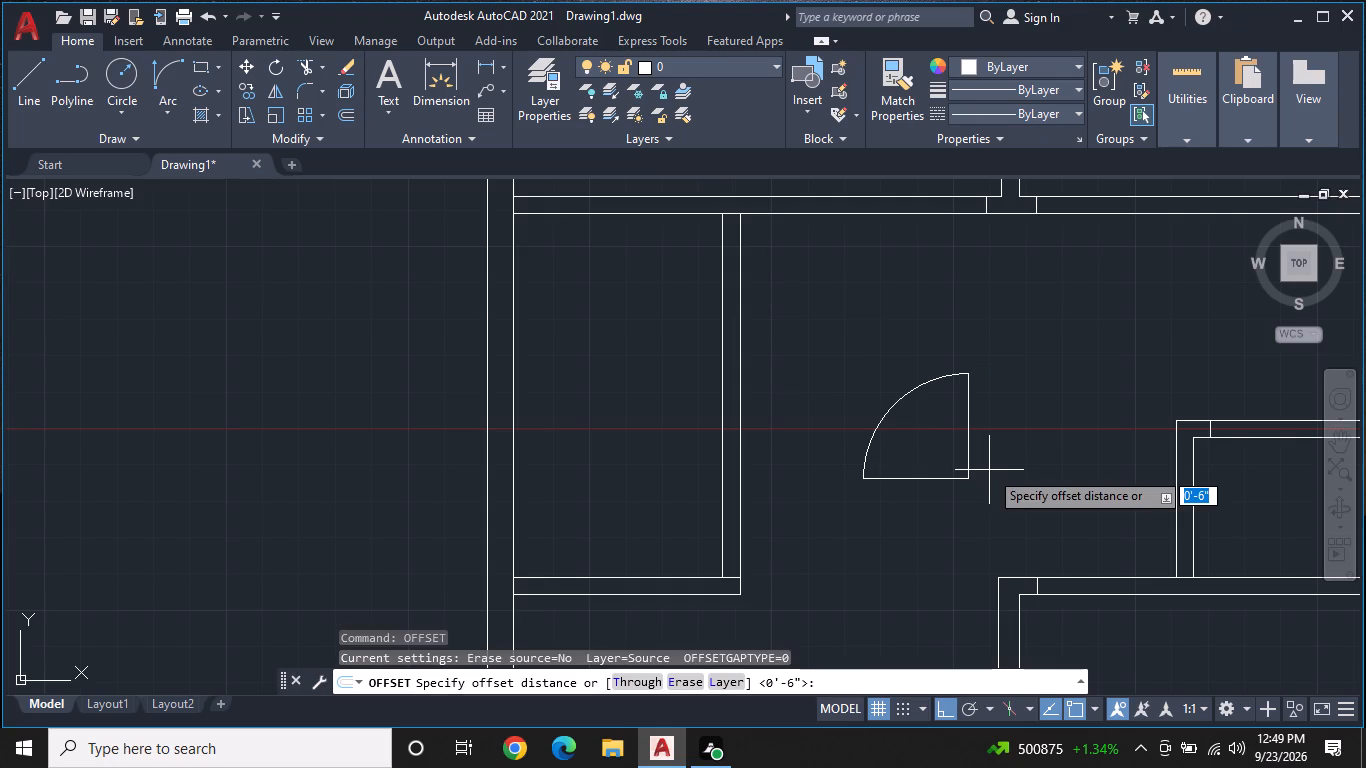
{"action": "type", "text": "1\""}
{"action": "key", "text": "Return"}
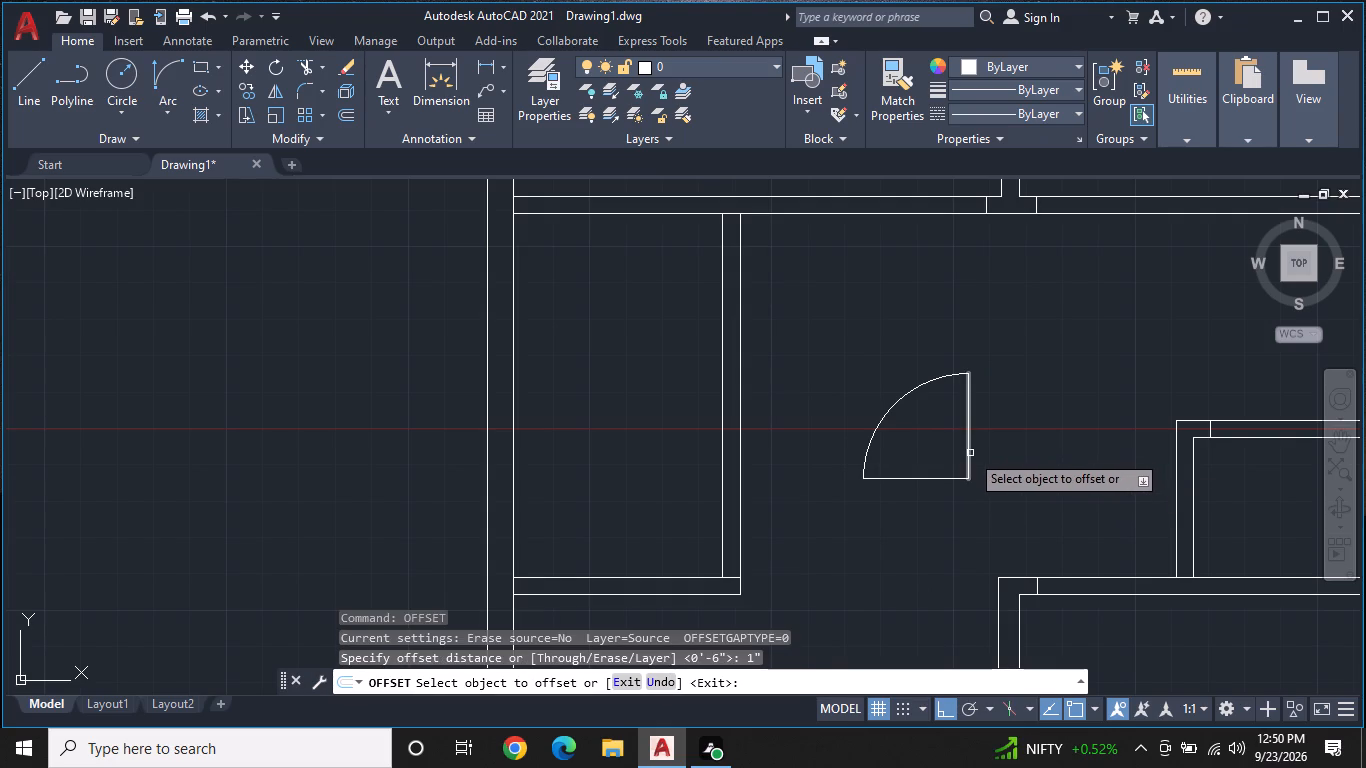
{"action": "left_click", "coordinate": [970, 453]}
{"action": "left_click", "coordinate": [931, 450]}
{"action": "scroll", "coordinate": [936, 524], "scroll_direction": "up", "scroll_amount": 1}
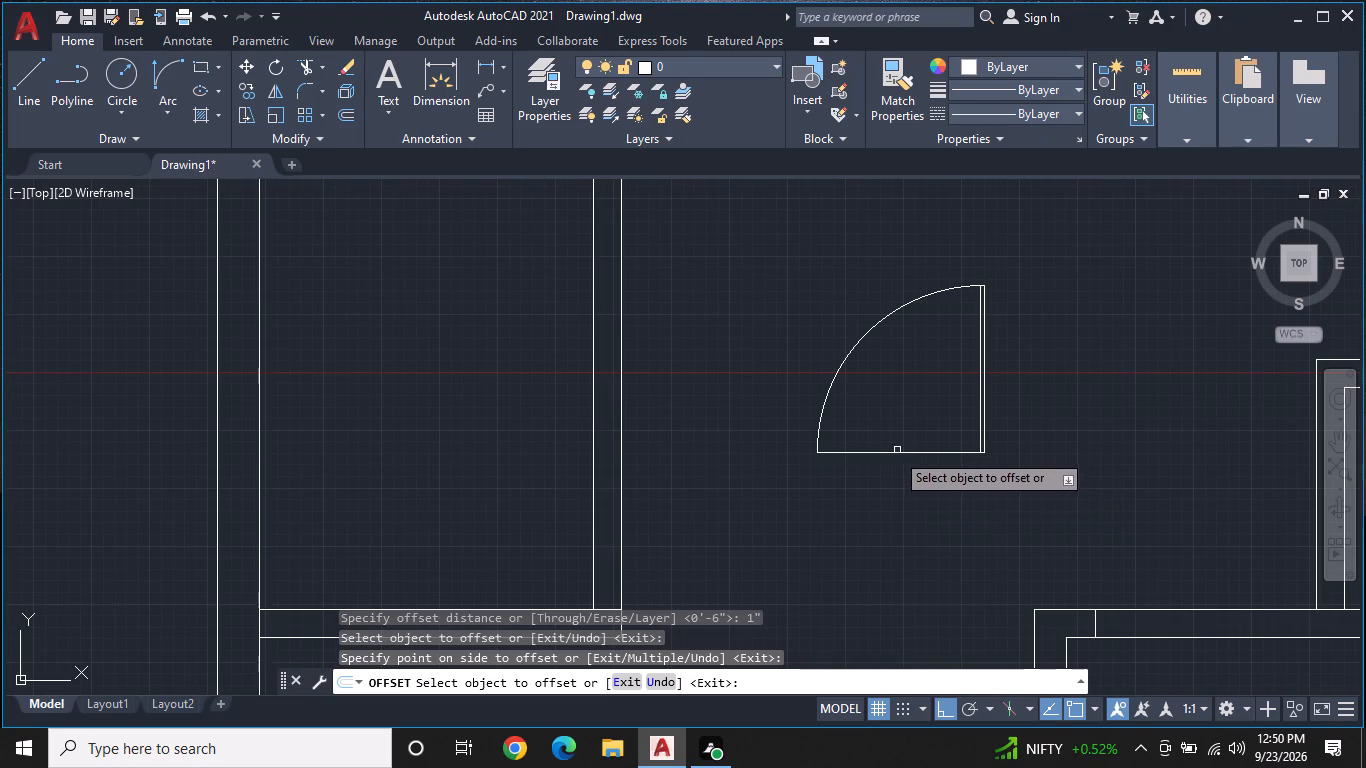
{"action": "key", "text": "Escape"}
Erase the horizontal line at the bottom of the door symbol.
{"action": "left_click", "coordinate": [894, 456]}
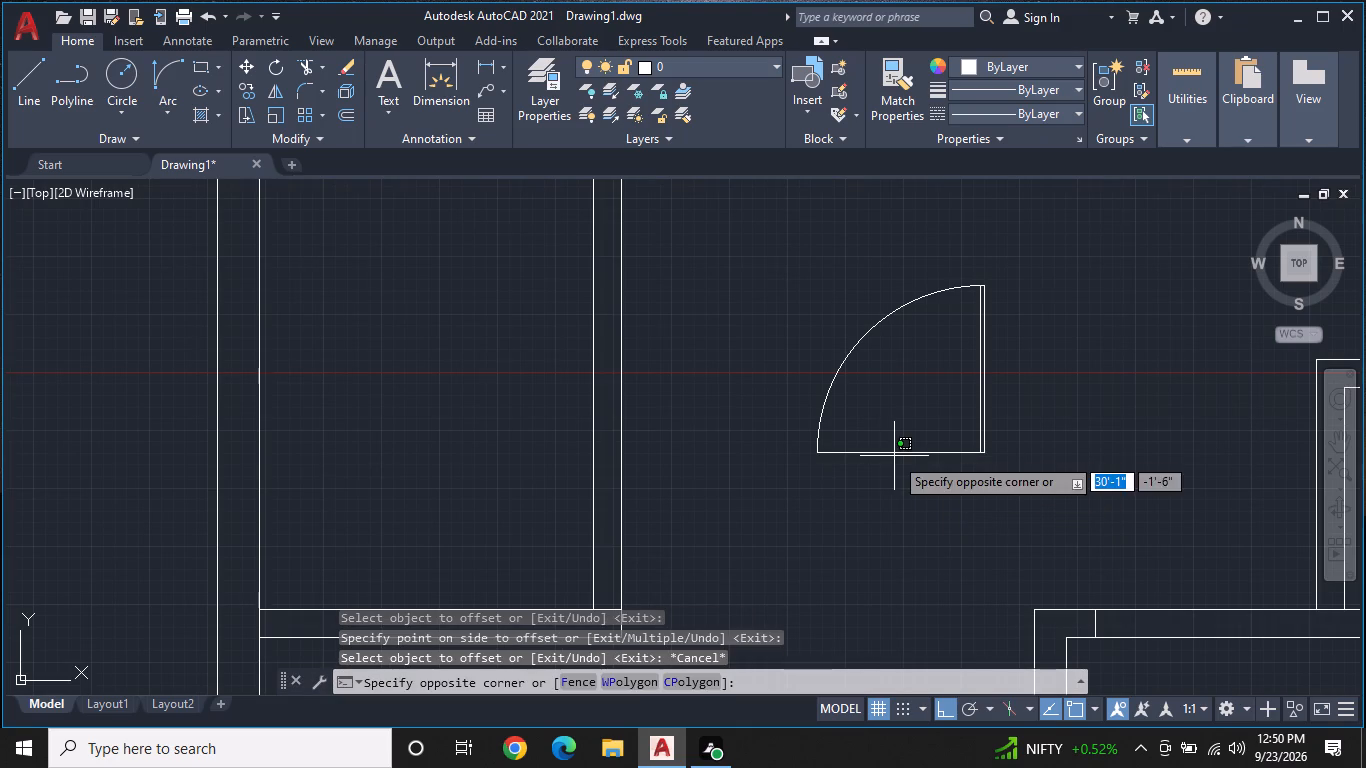
{"action": "left_click", "coordinate": [904, 443]}
{"action": "left_click", "coordinate": [904, 443]}
{"action": "left_click", "coordinate": [896, 461]}
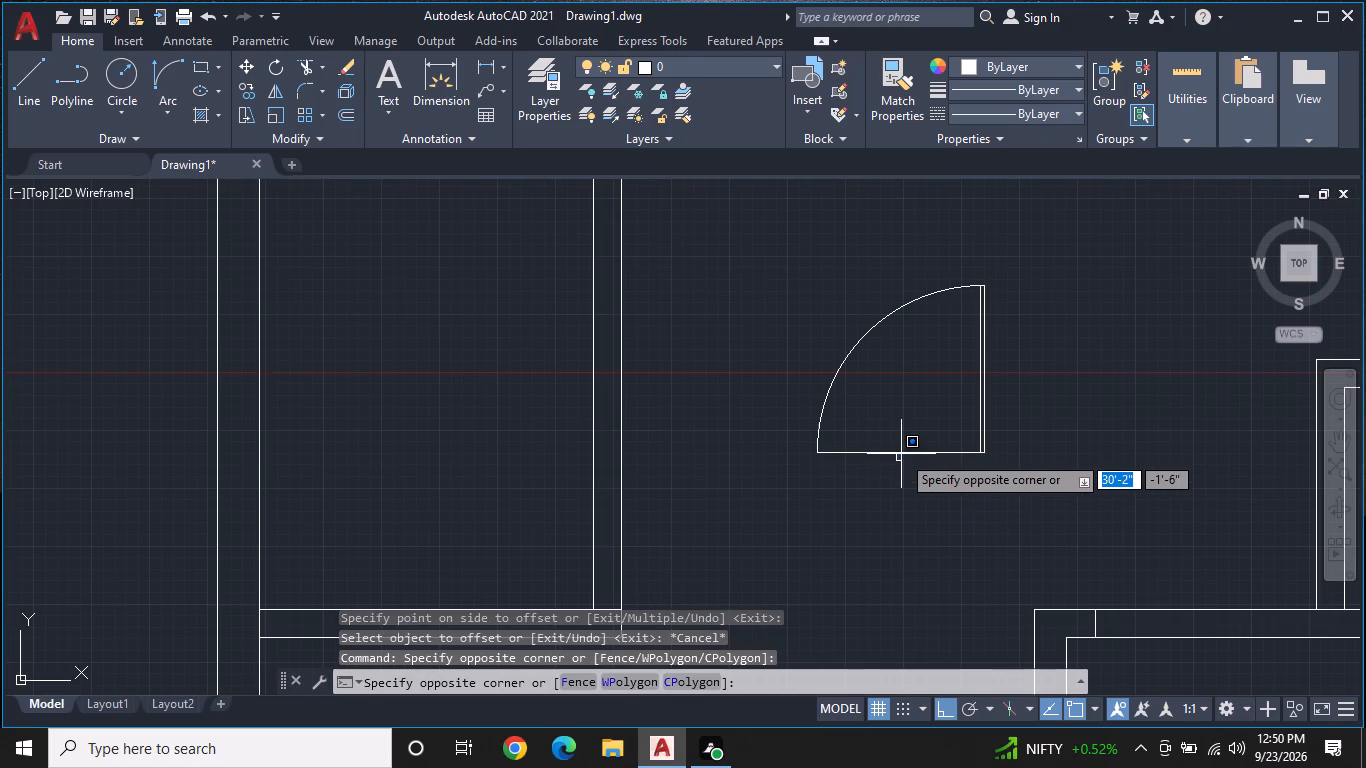
{"action": "left_click", "coordinate": [901, 454]}
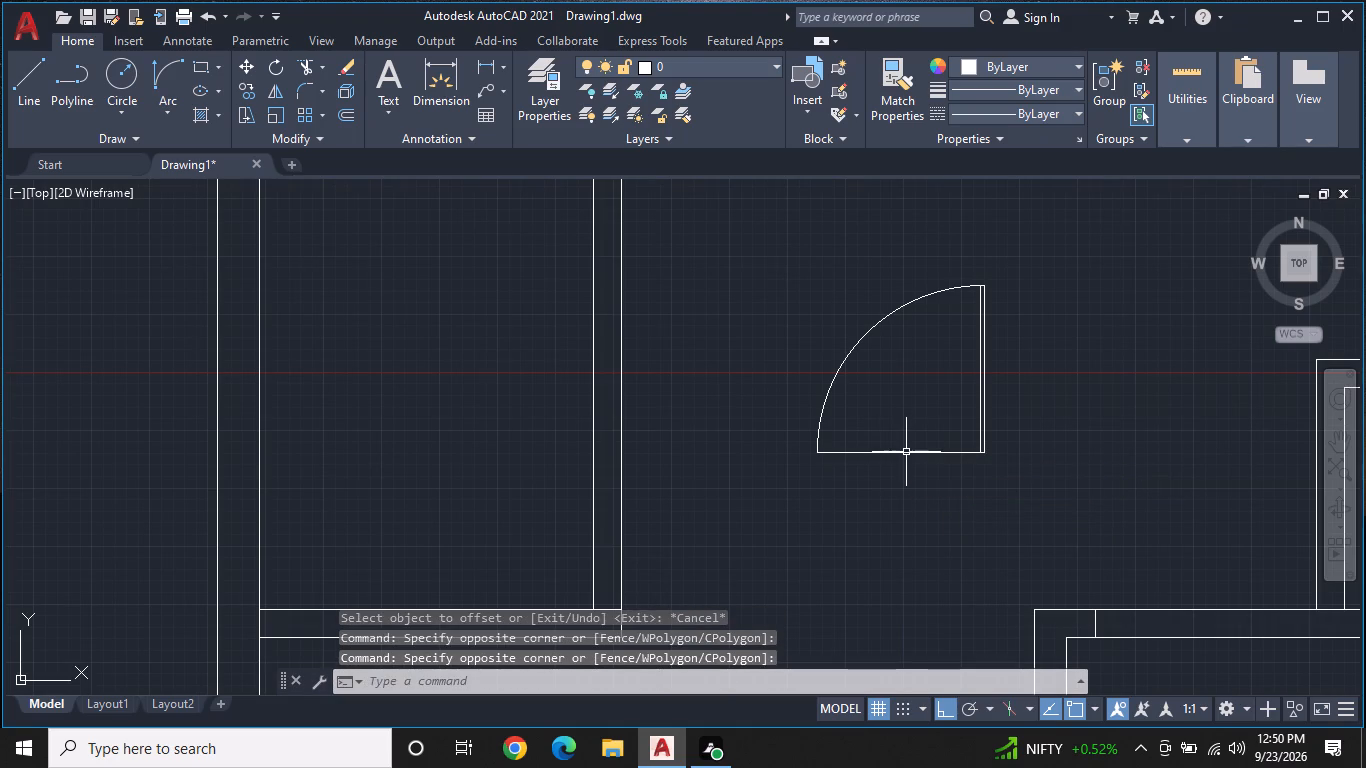
{"action": "left_click", "coordinate": [905, 453]}
{"action": "right_click", "coordinate": [905, 453]}
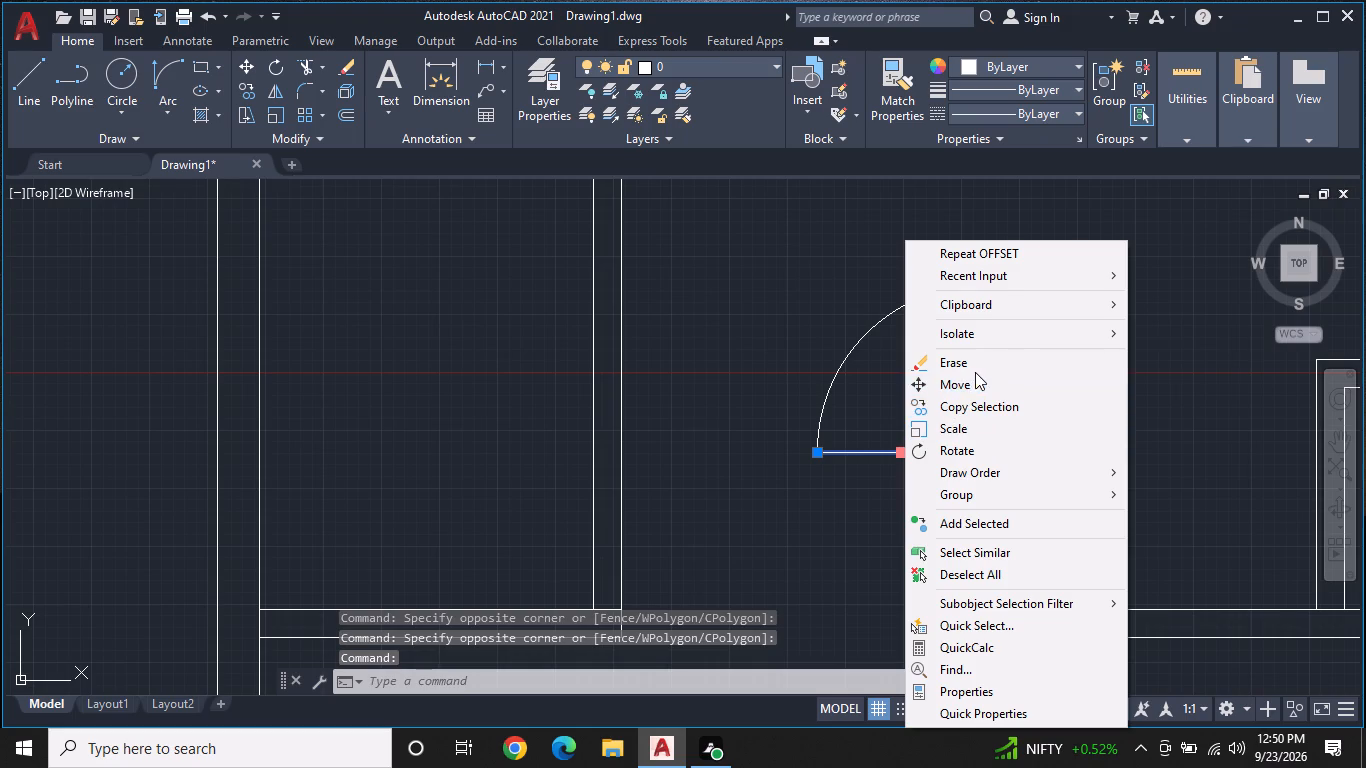
{"action": "left_click", "coordinate": [975, 372]}
Copy the door symbol from its leaf's lower-right end to the lower end of the left jamb line in the upper horizontal wall.
{"action": "left_click", "coordinate": [1006, 489]}
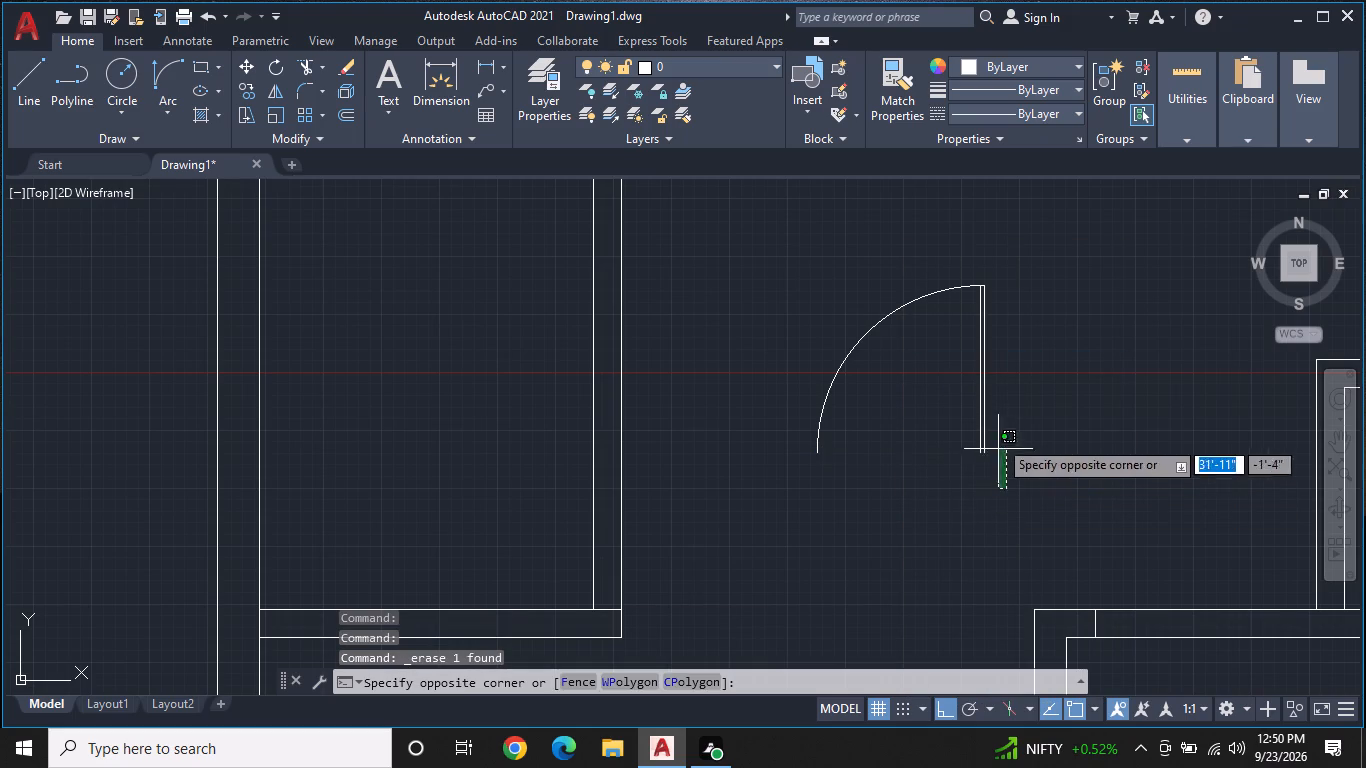
{"action": "left_click", "coordinate": [770, 249]}
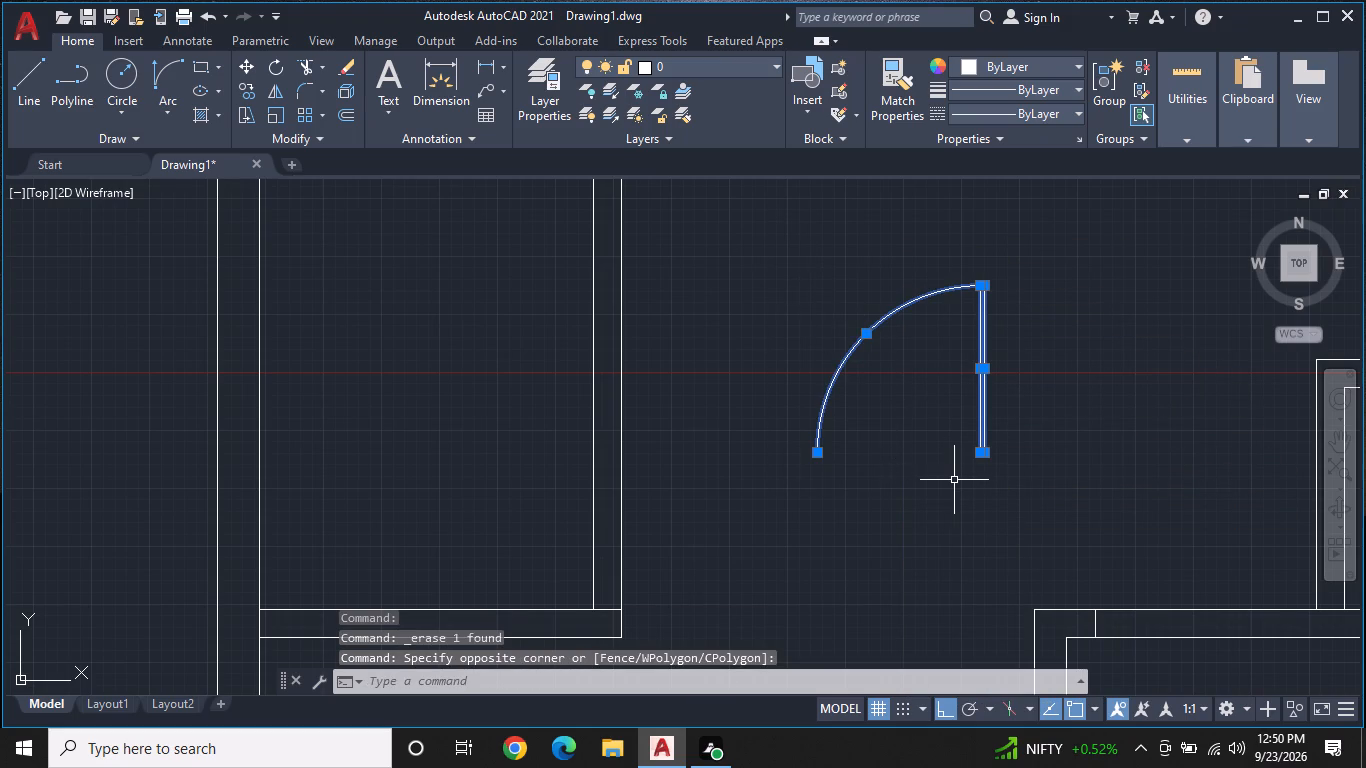
{"action": "right_click", "coordinate": [958, 480]}
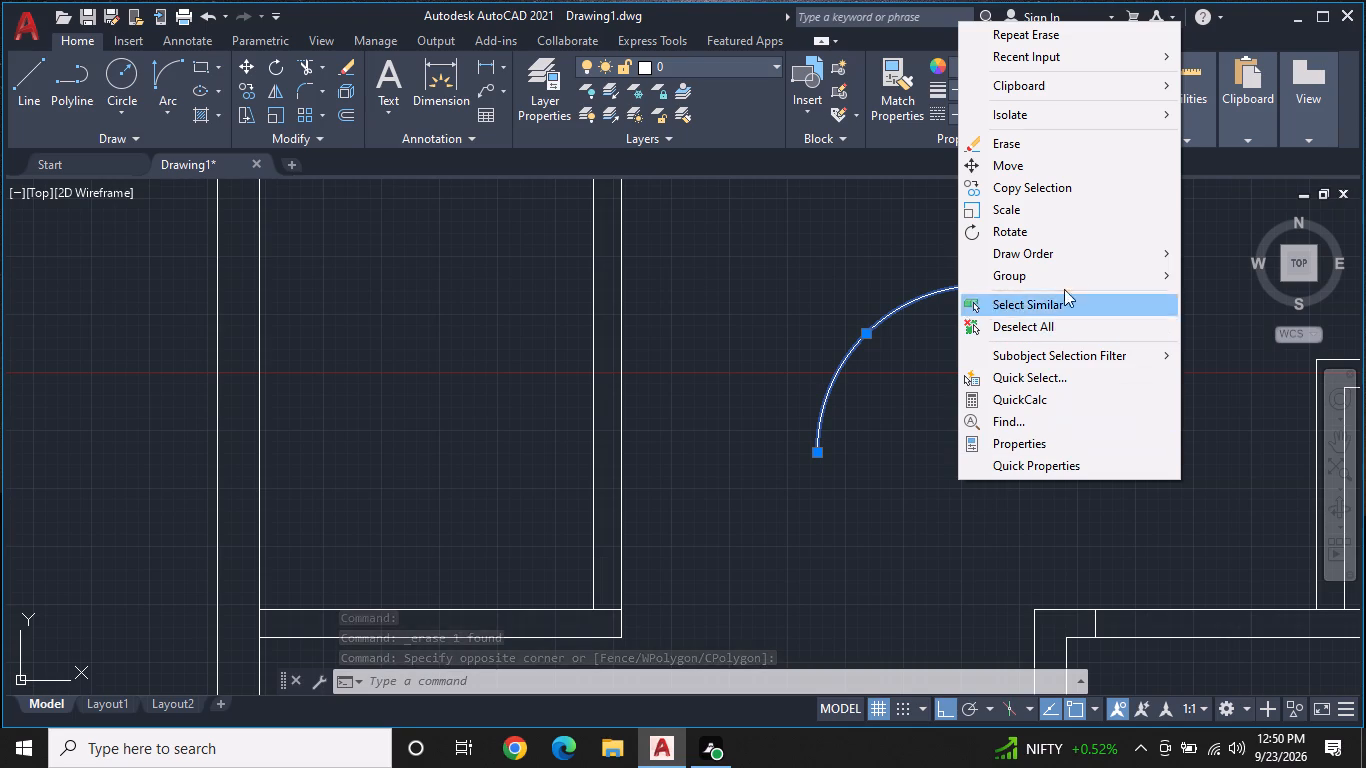
{"action": "left_click", "coordinate": [1090, 186]}
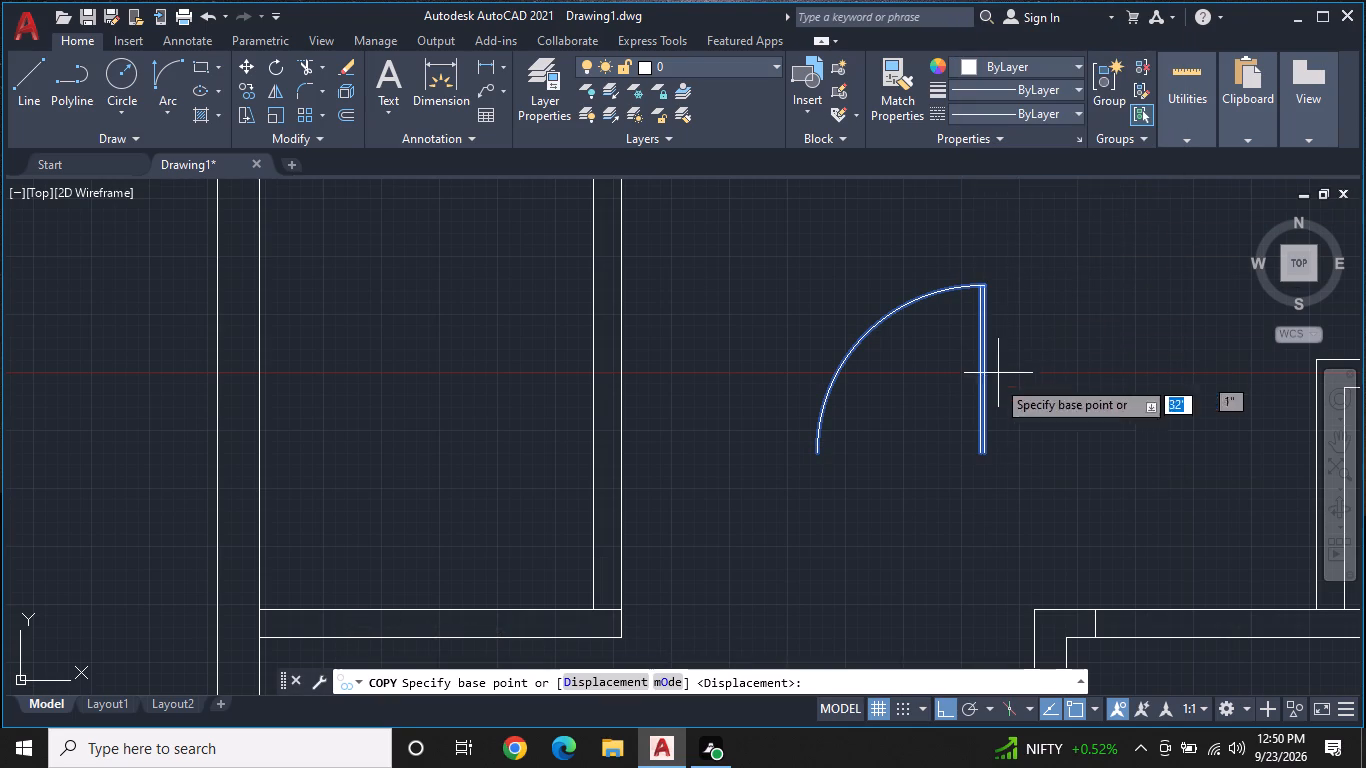
{"action": "scroll", "coordinate": [999, 477], "scroll_direction": "up", "scroll_amount": 1}
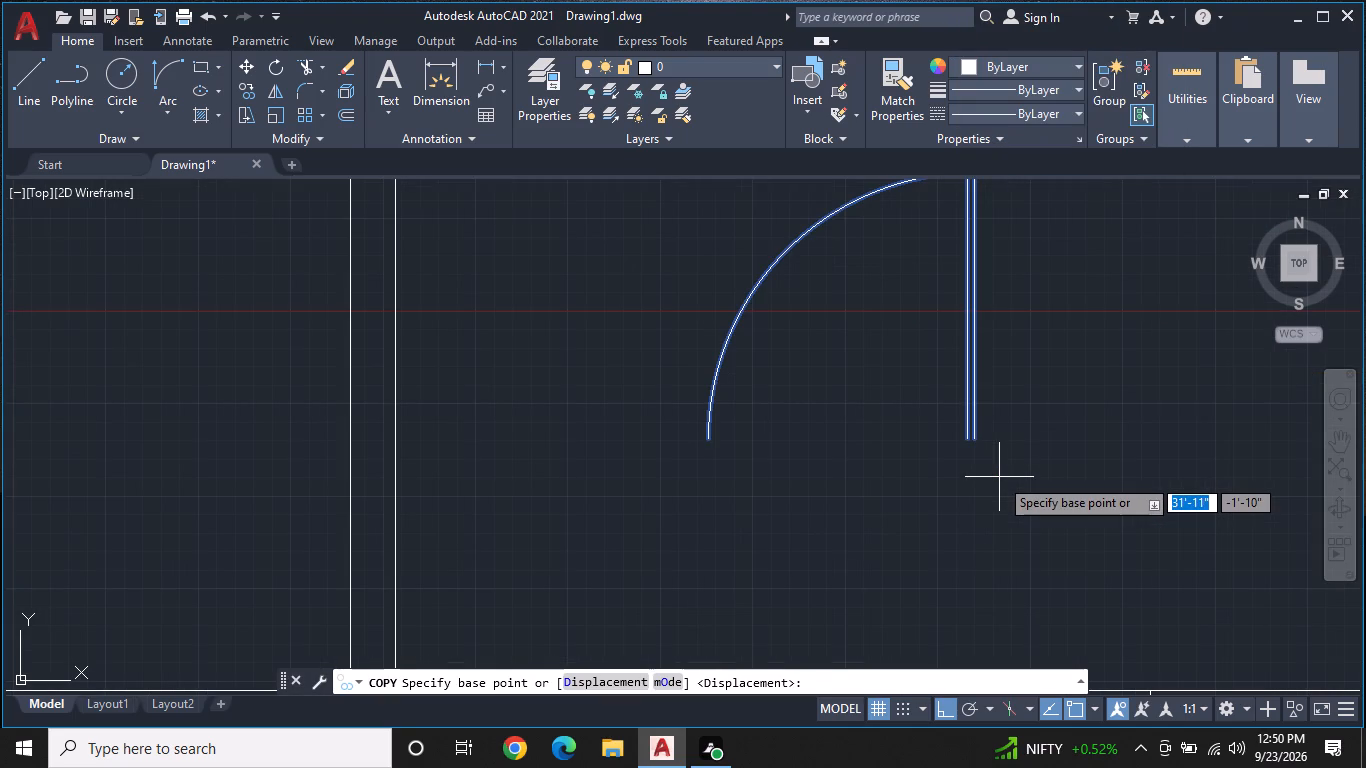
{"action": "left_click", "coordinate": [981, 438]}
{"action": "scroll", "coordinate": [928, 450], "scroll_direction": "down", "scroll_amount": 2}
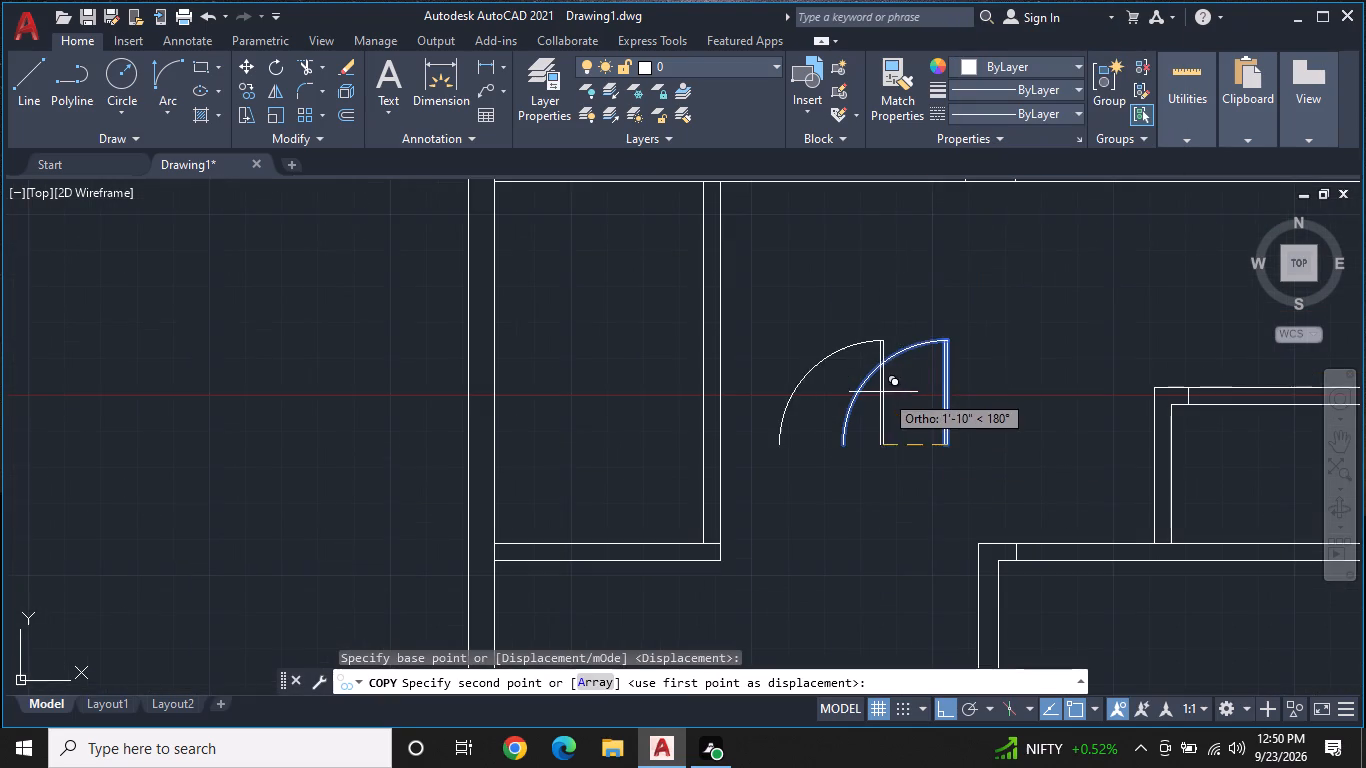
{"action": "middle_click_drag", "start_coordinate": [883, 392], "coordinate": [940, 519]}
{"action": "scroll", "coordinate": [941, 505], "scroll_direction": "down", "scroll_amount": 2}
{"action": "scroll", "coordinate": [944, 438], "scroll_direction": "up", "scroll_amount": 2}
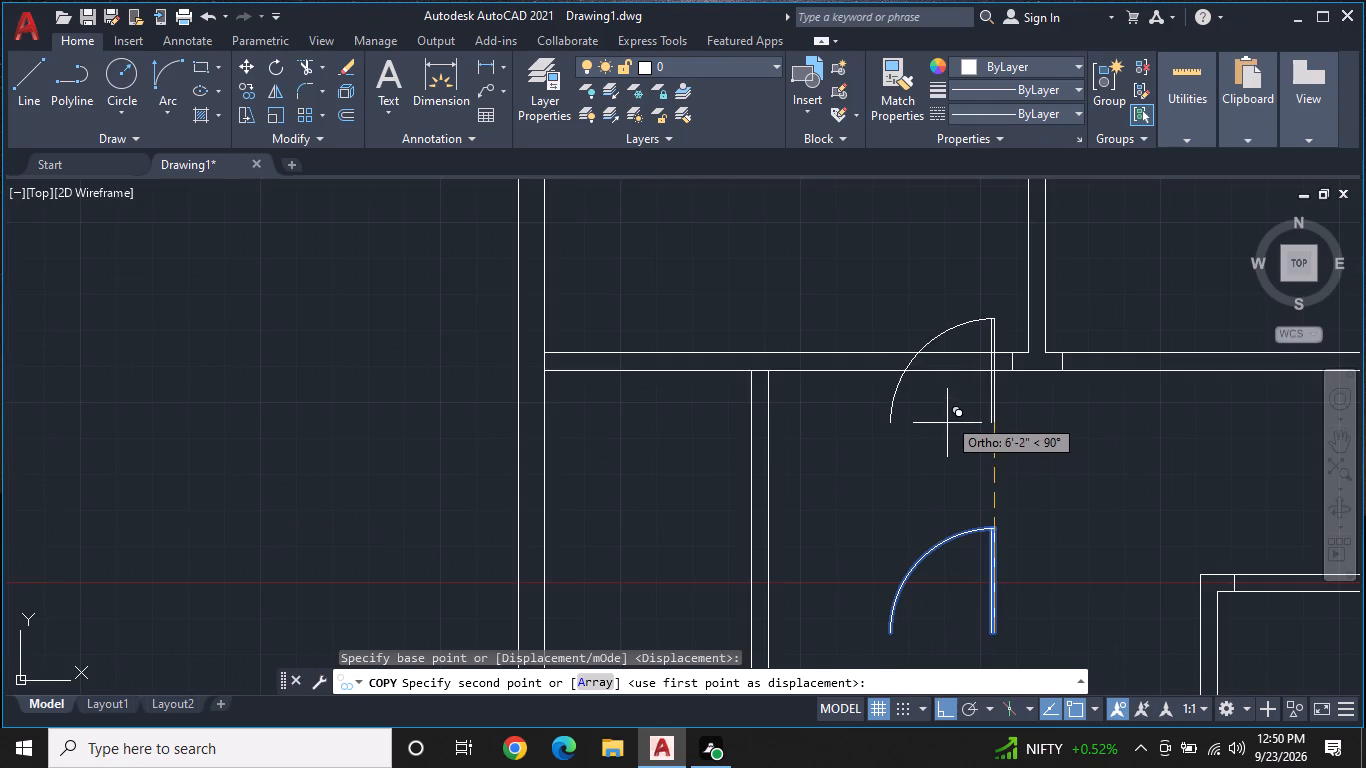
{"action": "scroll", "coordinate": [963, 388], "scroll_direction": "up", "scroll_amount": 2}
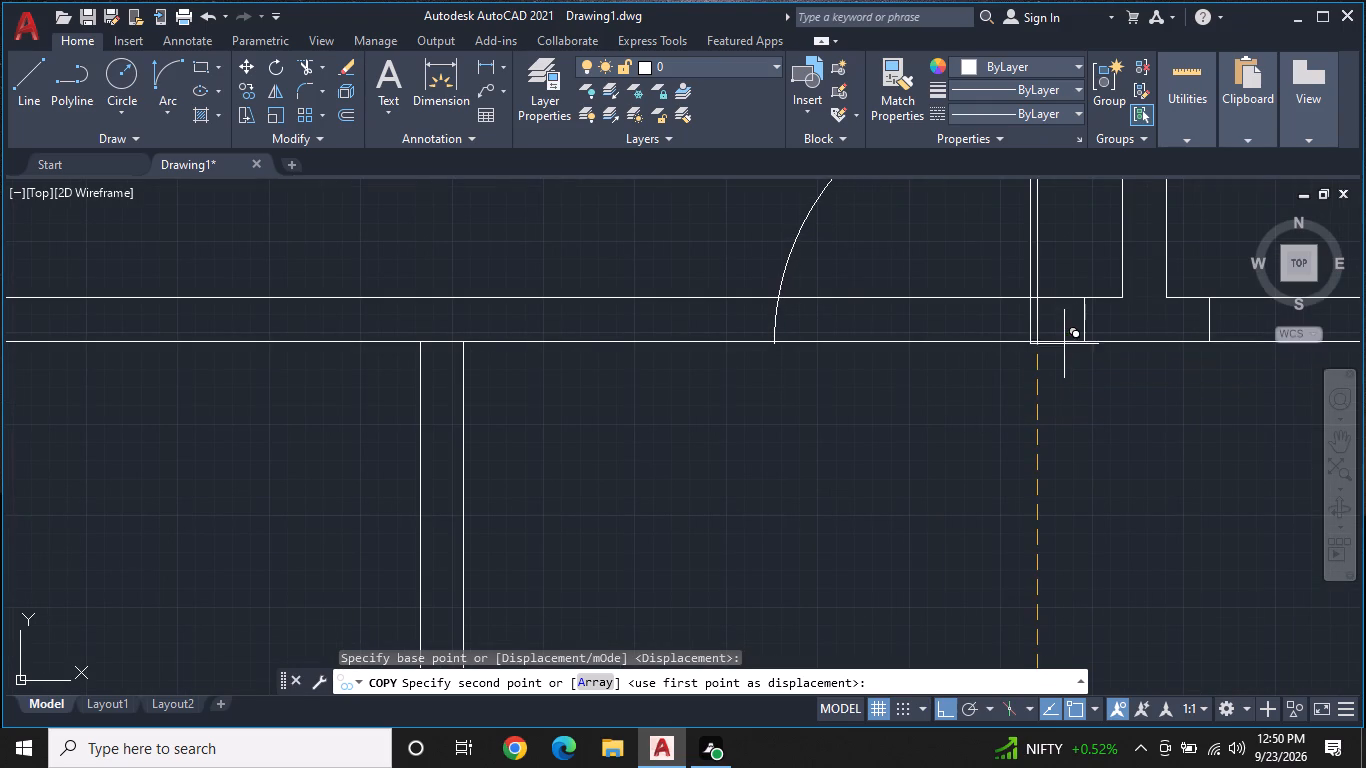
{"action": "left_click", "coordinate": [1079, 337]}
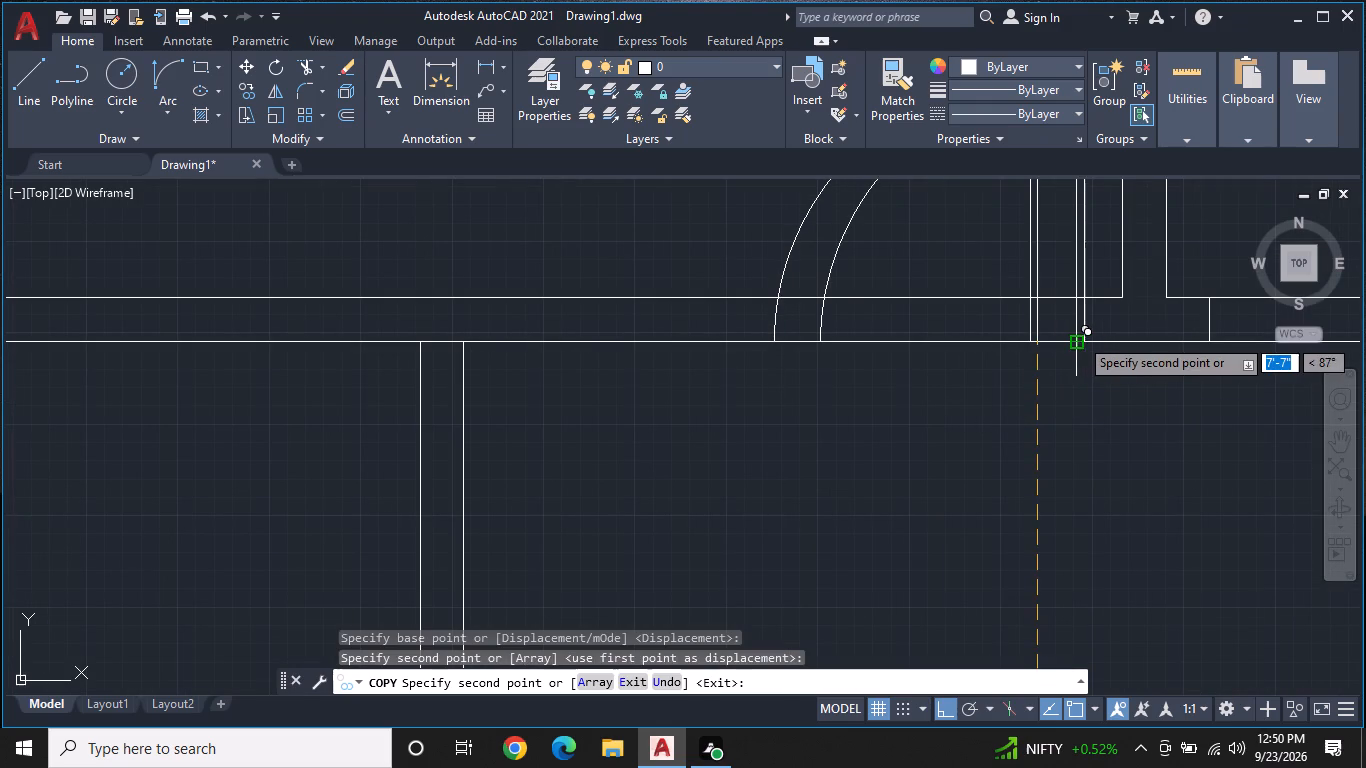
Place a second copy of the door symbol in the hallway directly below the original and finish the Copy command.
{"action": "scroll", "coordinate": [1066, 429], "scroll_direction": "down", "scroll_amount": 2}
{"action": "middle_click_drag", "start_coordinate": [1021, 499], "coordinate": [1021, 498]}
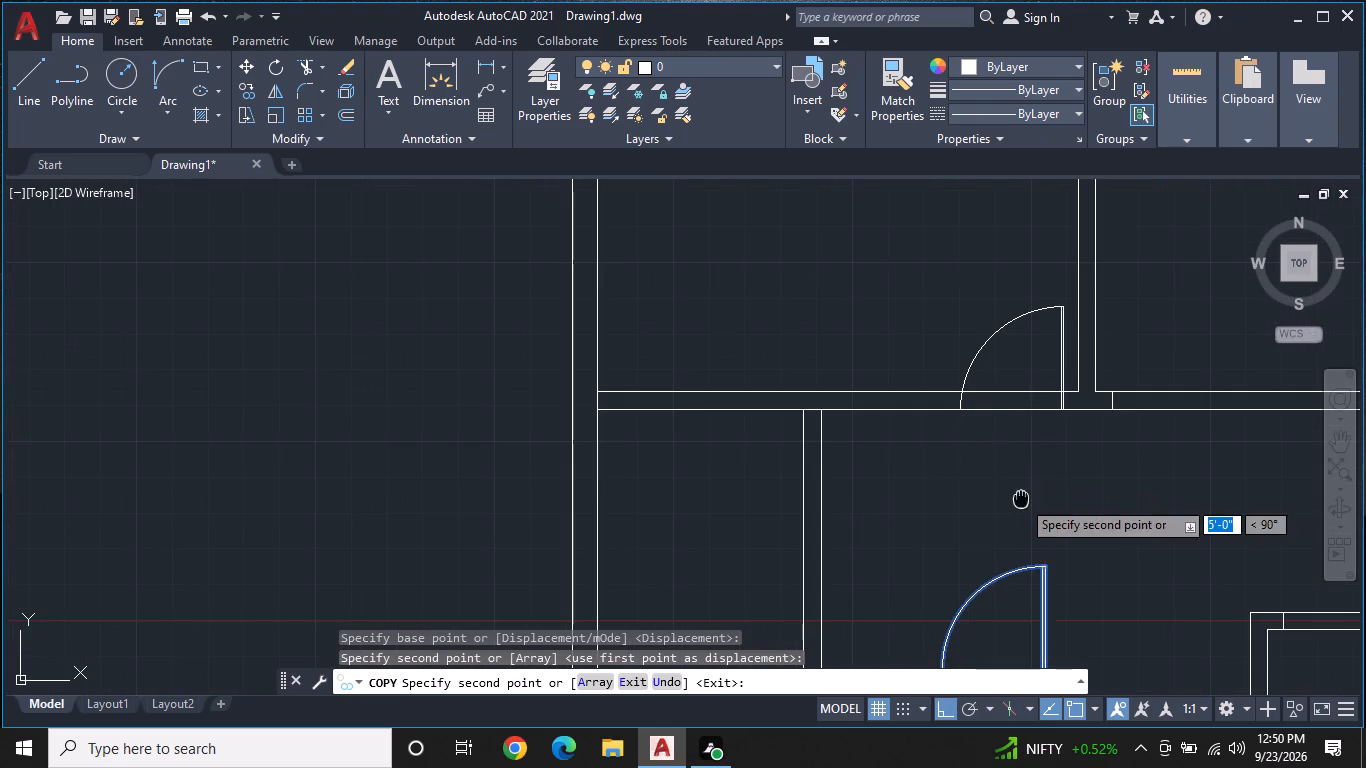
{"action": "middle_click_drag", "start_coordinate": [1021, 498], "coordinate": [1014, 428]}
{"action": "middle_click_drag", "start_coordinate": [995, 518], "coordinate": [991, 412]}
{"action": "scroll", "coordinate": [954, 577], "scroll_direction": "down", "scroll_amount": 1}
{"action": "middle_click_drag", "start_coordinate": [954, 577], "coordinate": [954, 575]}
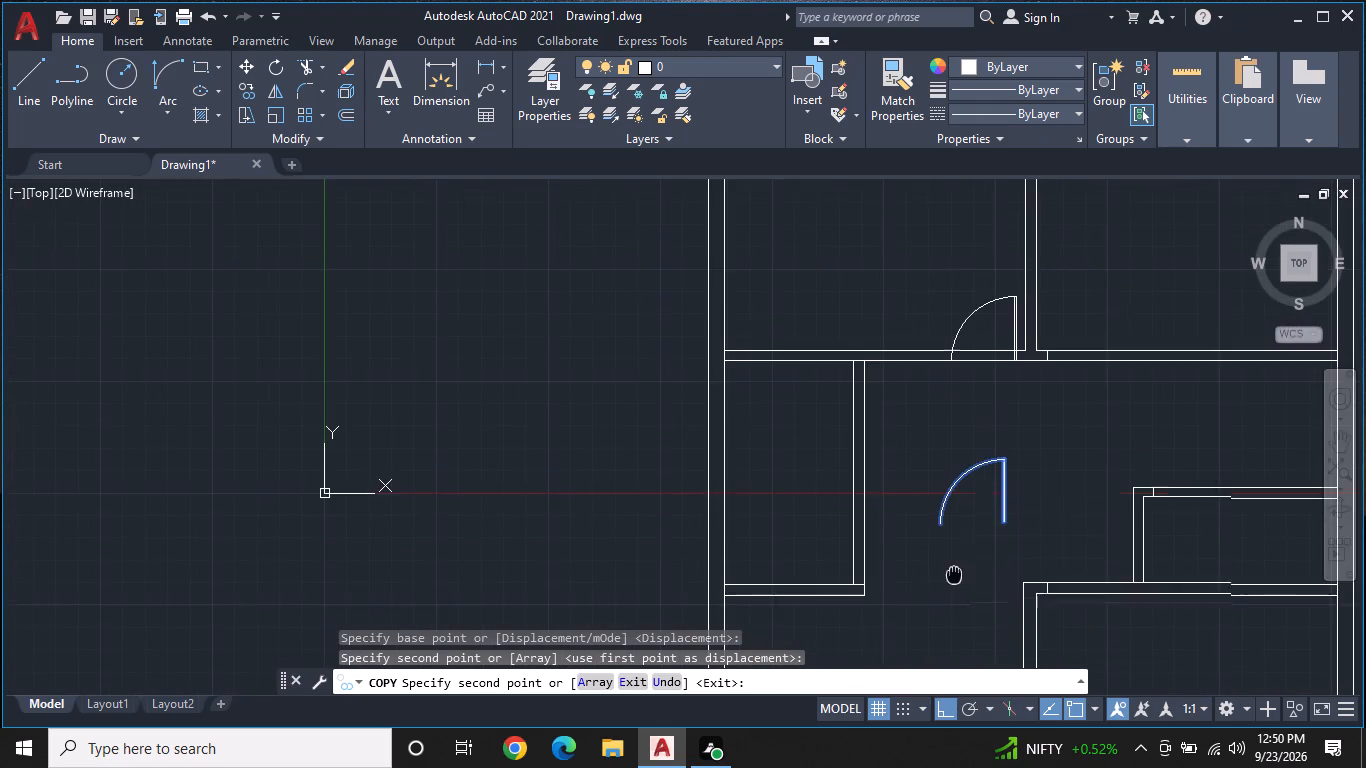
{"action": "middle_click_drag", "start_coordinate": [954, 575], "coordinate": [948, 471]}
{"action": "middle_click_drag", "start_coordinate": [927, 538], "coordinate": [905, 392]}
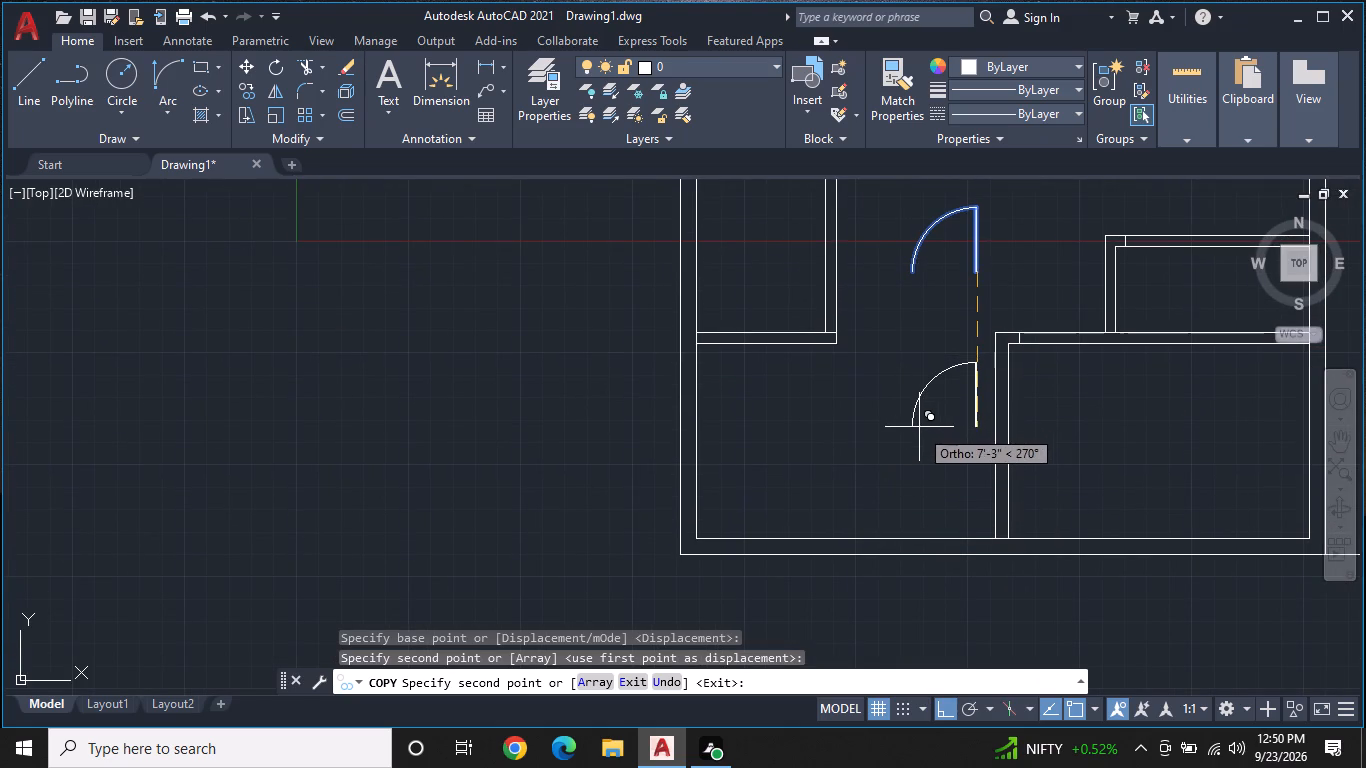
{"action": "middle_click_drag", "start_coordinate": [905, 412], "coordinate": [913, 568]}
{"action": "scroll", "coordinate": [960, 494], "scroll_direction": "up", "scroll_amount": 2}
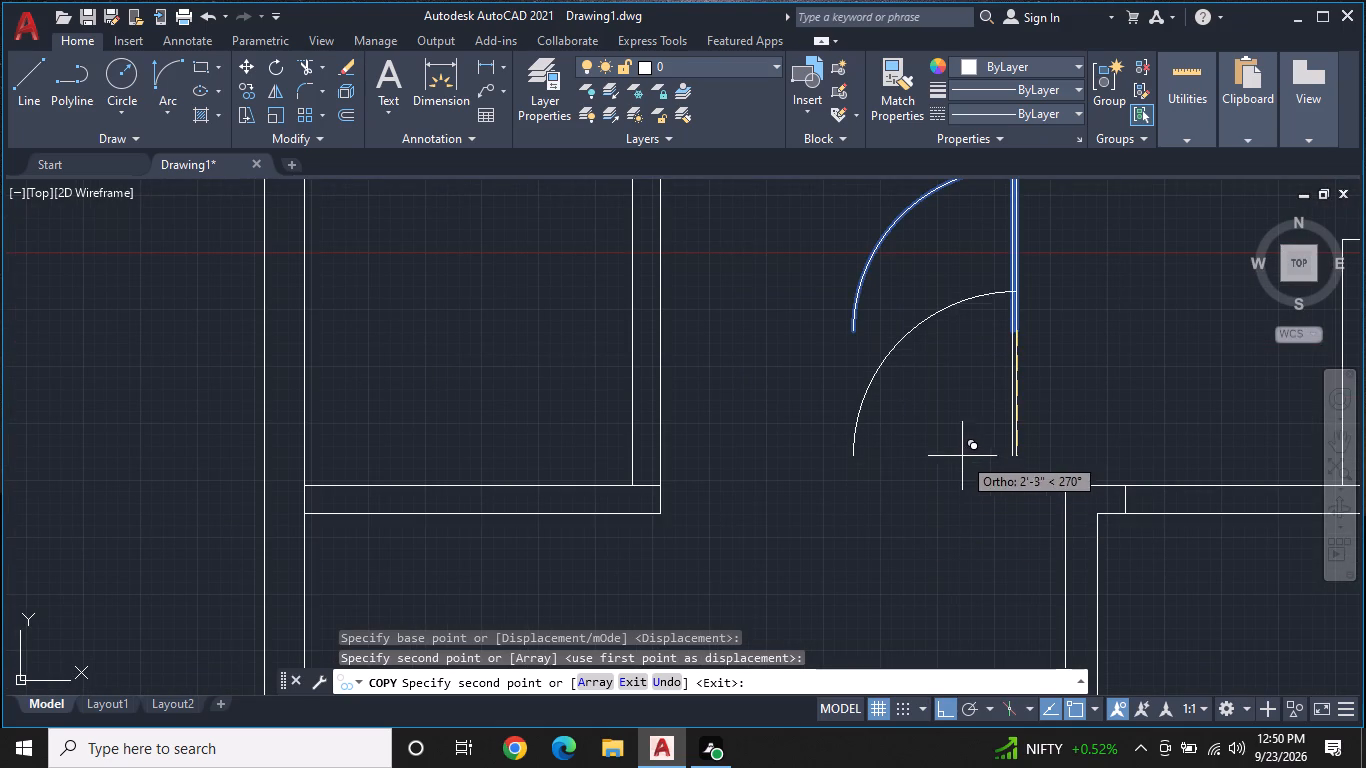
{"action": "left_click", "coordinate": [945, 423]}
{"action": "key", "text": "Escape"}
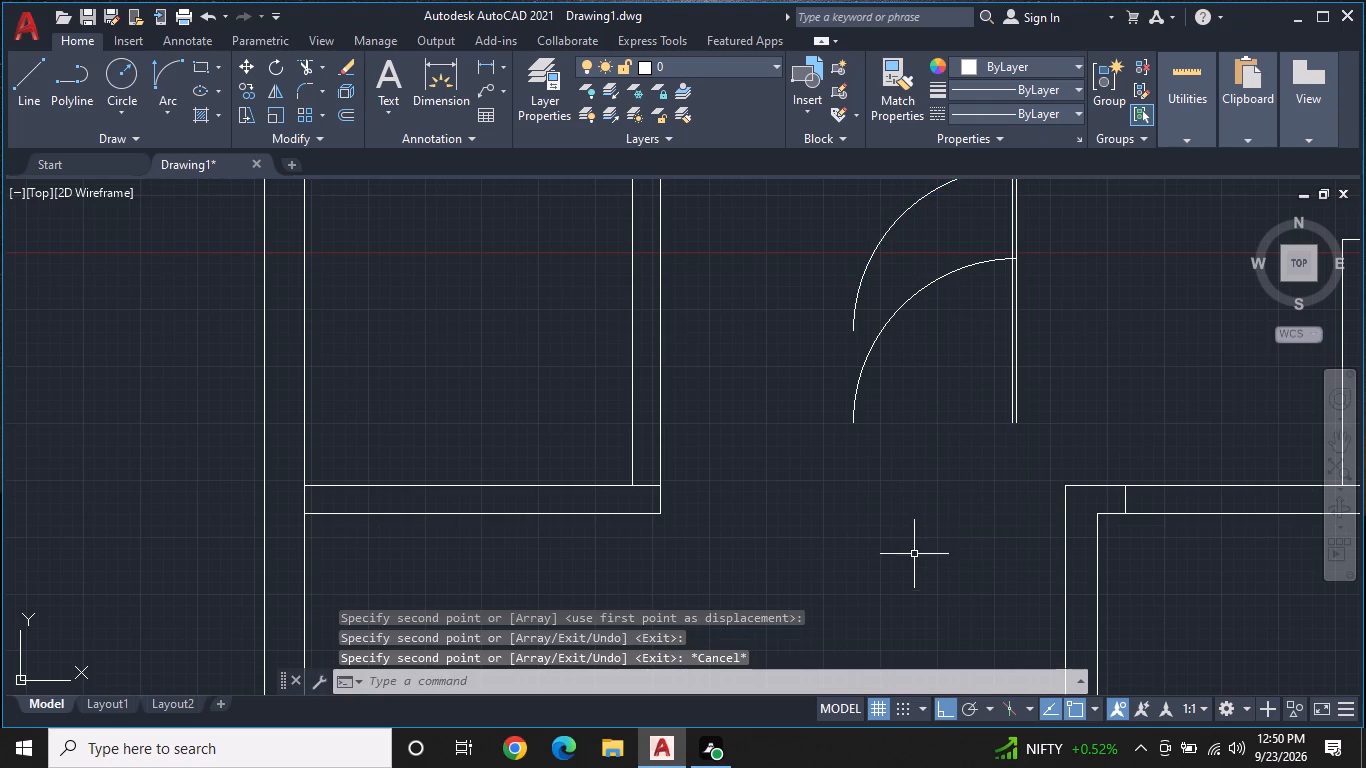
Extend both horizontal lines of the lower-right room's top wall leftward to the corner of the left room's wall.
{"action": "middle_click_drag", "start_coordinate": [945, 512], "coordinate": [877, 578]}
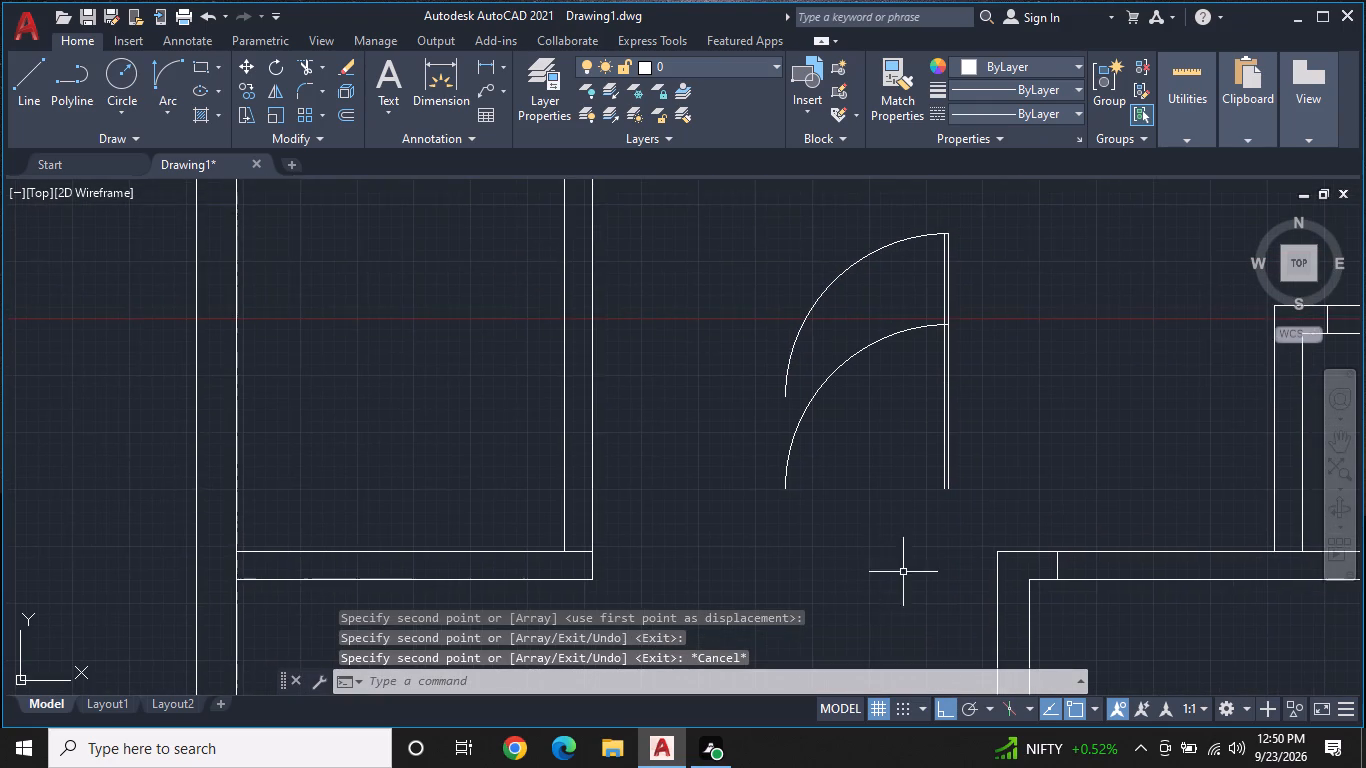
{"action": "scroll", "coordinate": [908, 574], "scroll_direction": "down", "scroll_amount": 1}
{"action": "scroll", "coordinate": [938, 603], "scroll_direction": "up", "scroll_amount": 1}
{"action": "middle_click_drag", "start_coordinate": [929, 606], "coordinate": [930, 595]}
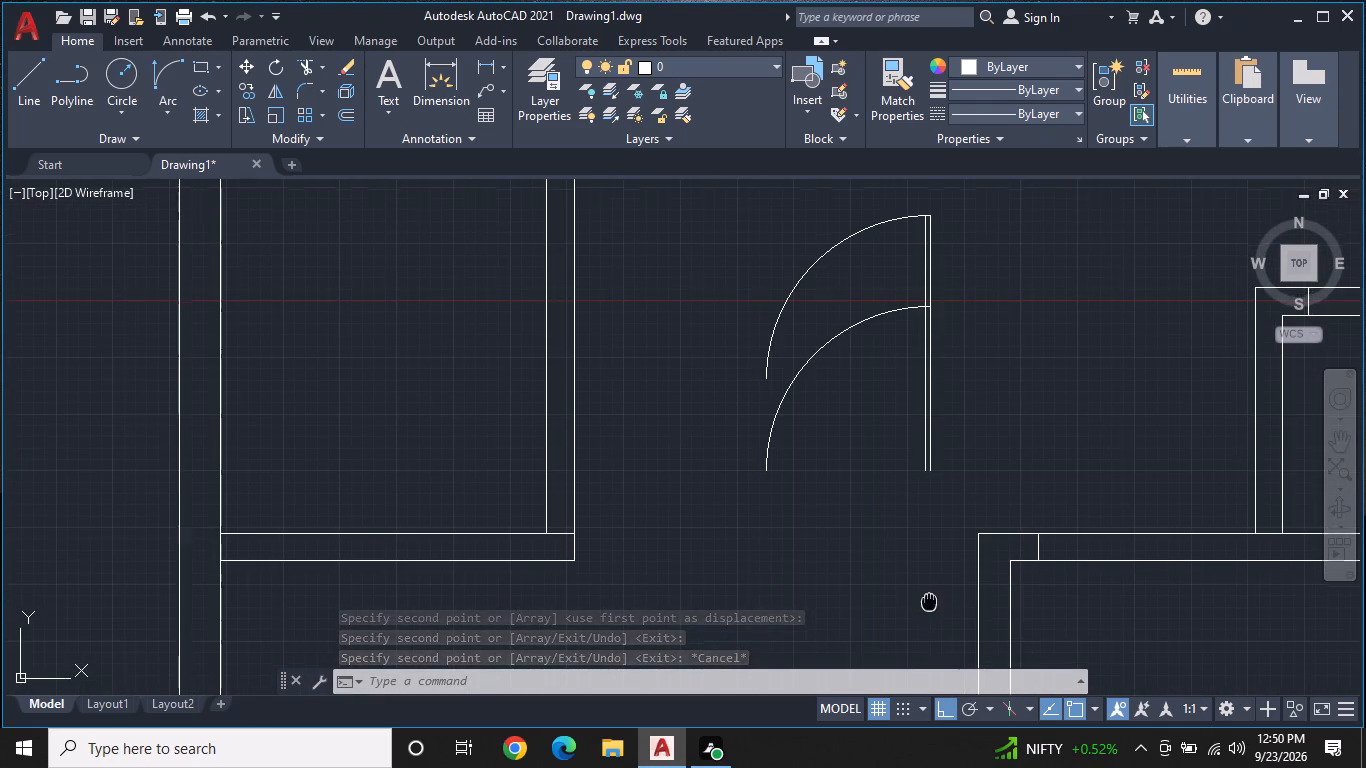
{"action": "middle_click_drag", "start_coordinate": [930, 595], "coordinate": [932, 583]}
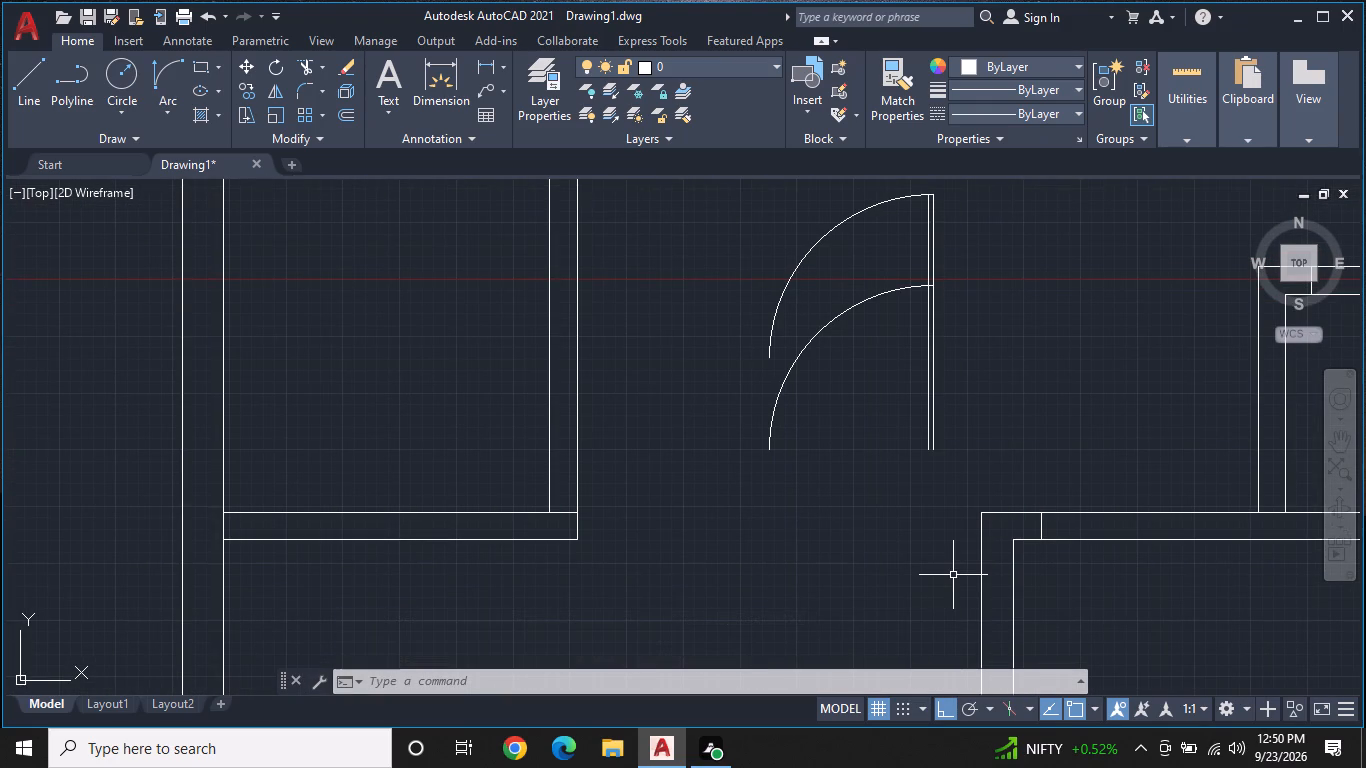
{"action": "key", "text": "Escape"}
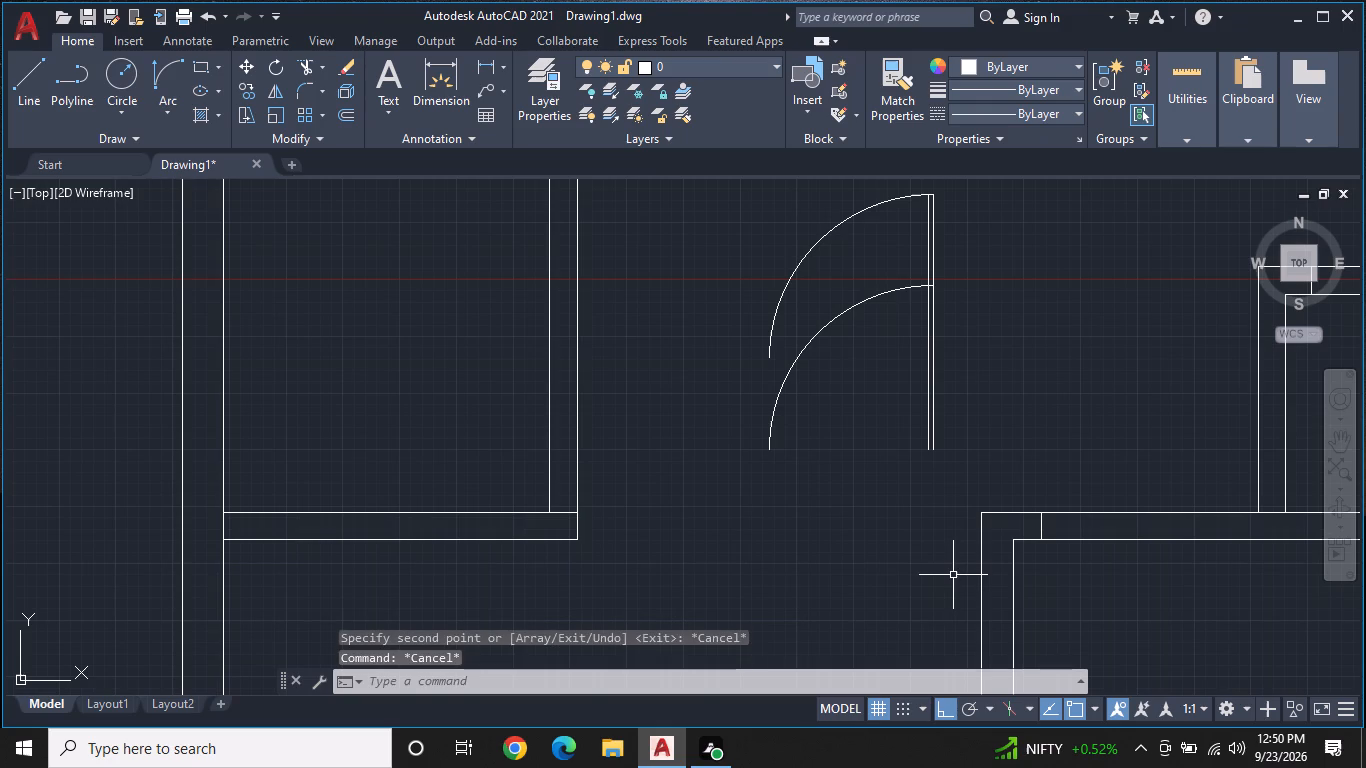
{"action": "type", "text": "EX"}
{"action": "key", "text": "space"}
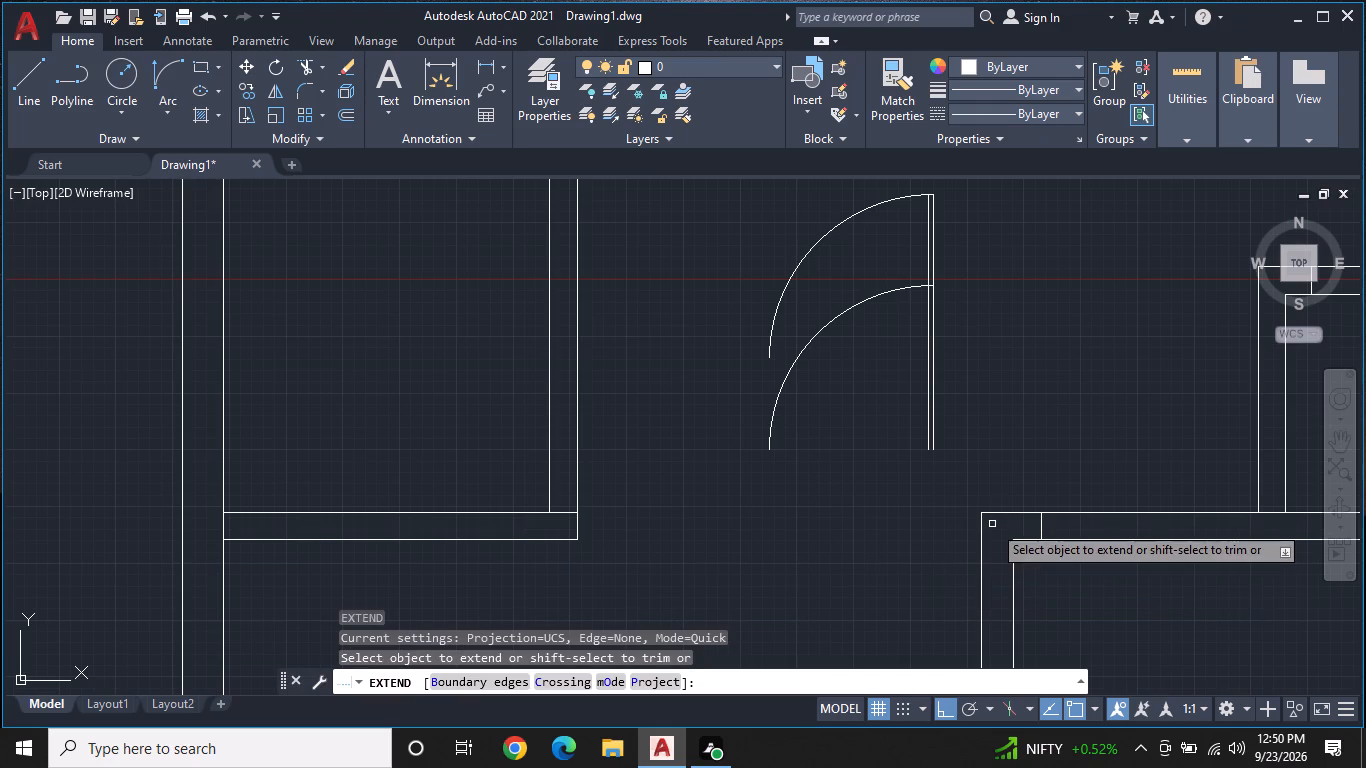
{"action": "left_click", "coordinate": [1007, 513]}
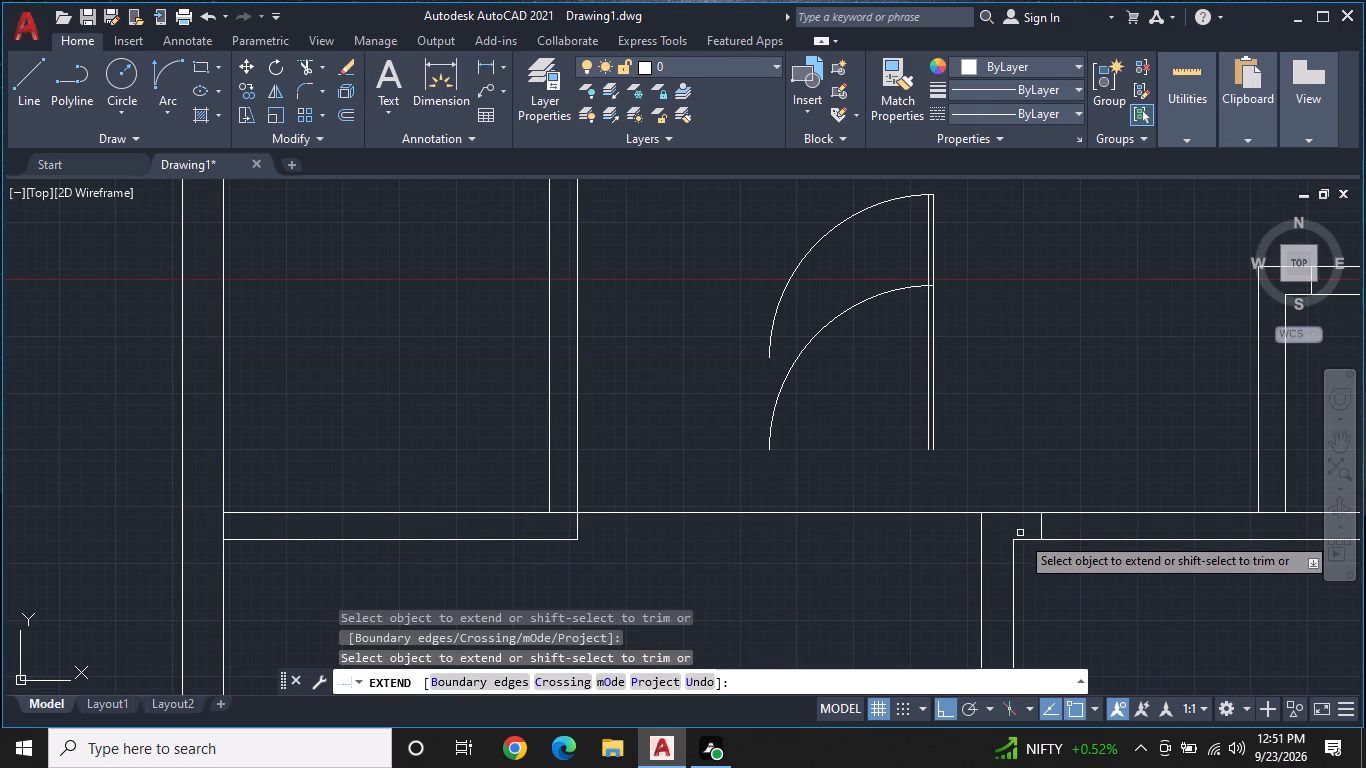
{"action": "left_click", "coordinate": [1028, 539]}
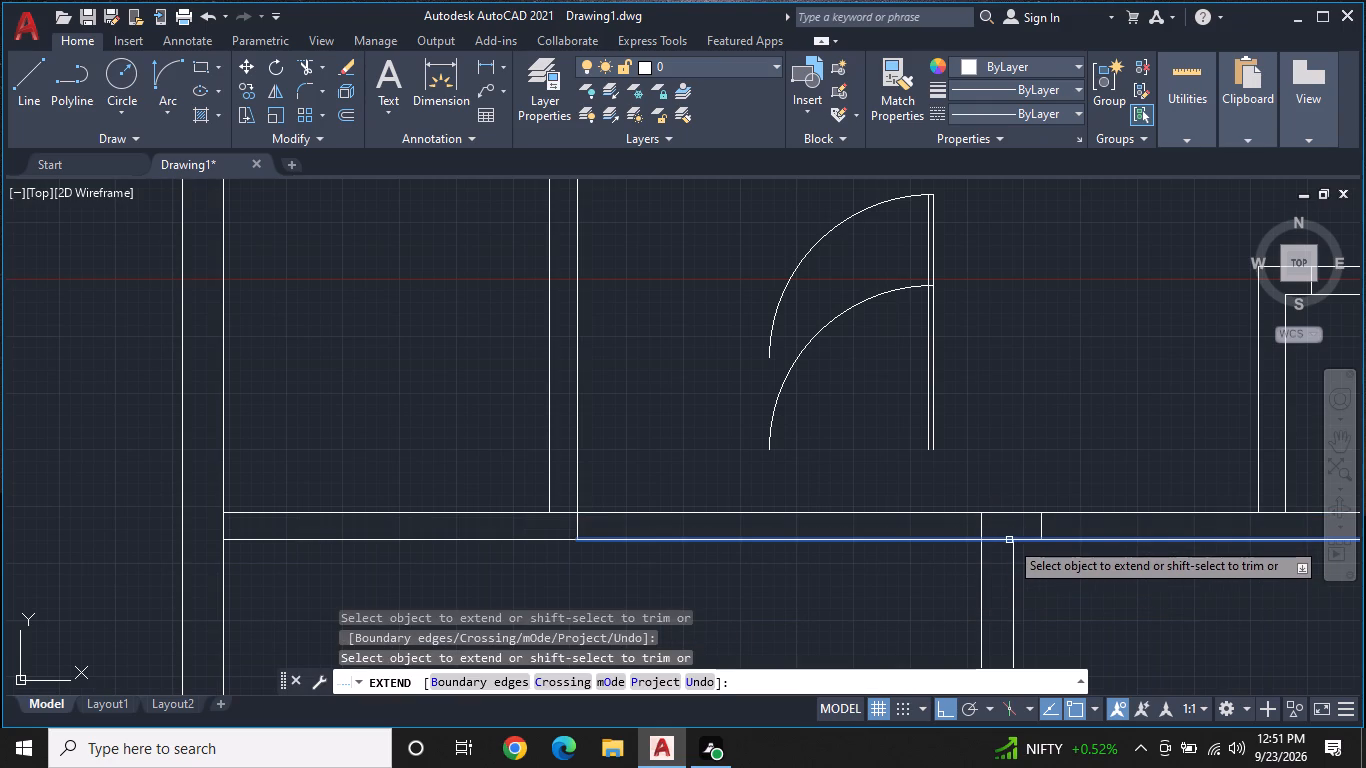
{"action": "left_click", "coordinate": [989, 540]}
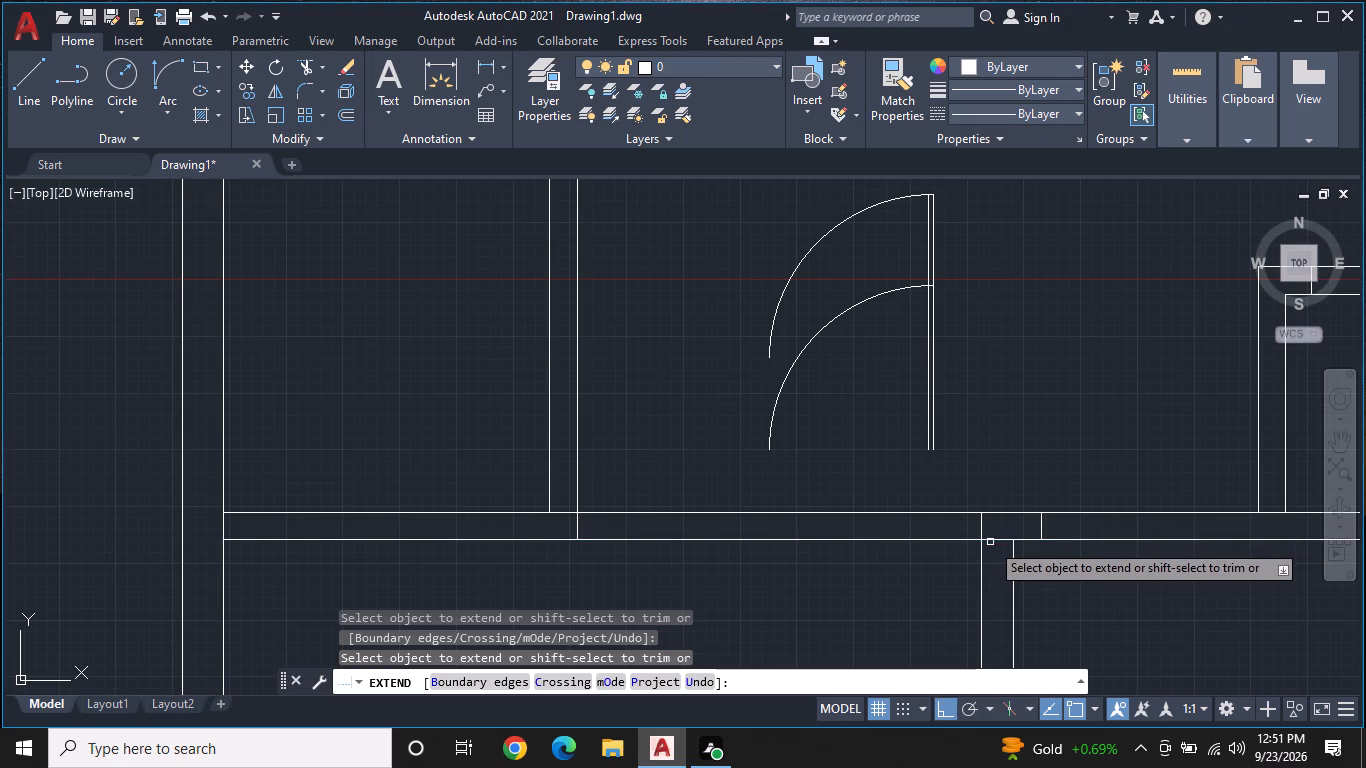
{"action": "key", "text": "Escape"}
Trim the short piece of the lower-right room's vertical wall line that lies between the two extended horizontal wall lines.
{"action": "type", "text": "TR"}
{"action": "key", "text": "space"}
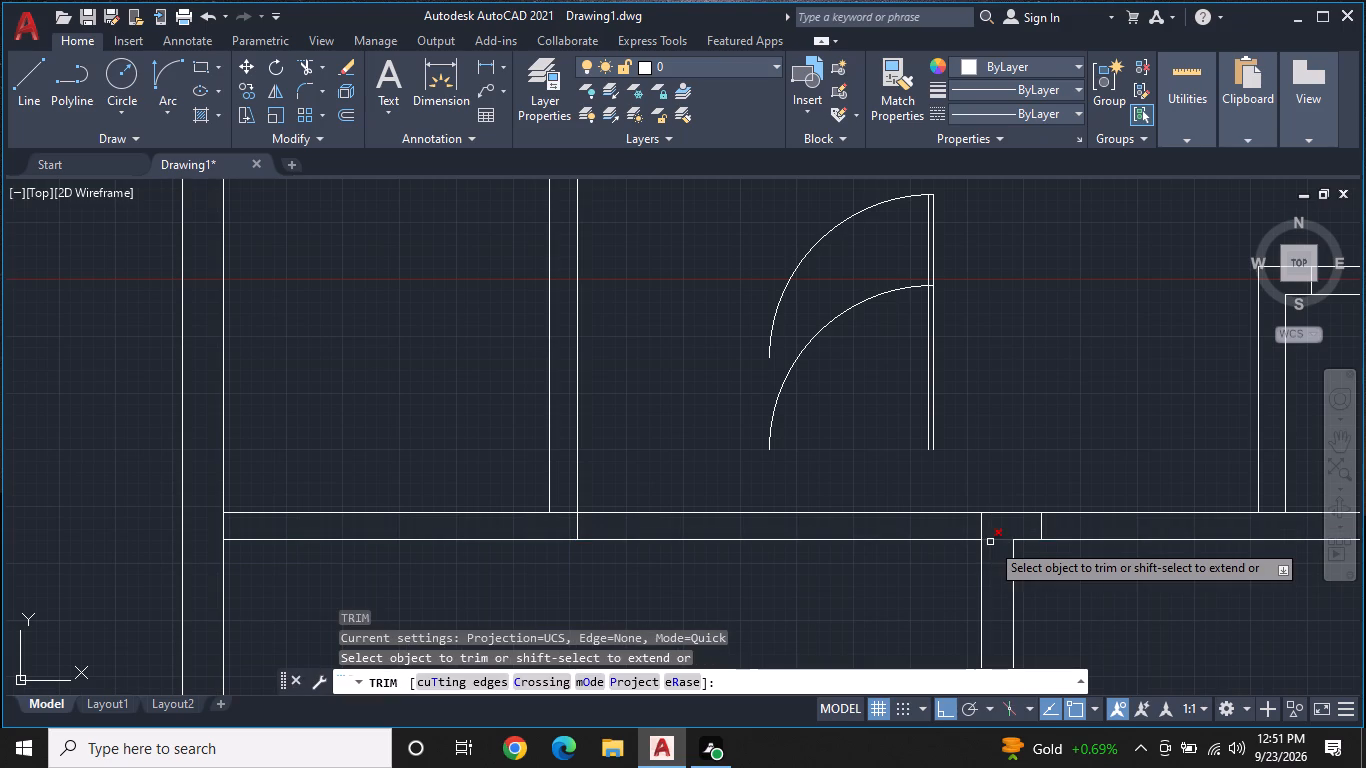
{"action": "left_click", "coordinate": [979, 526]}
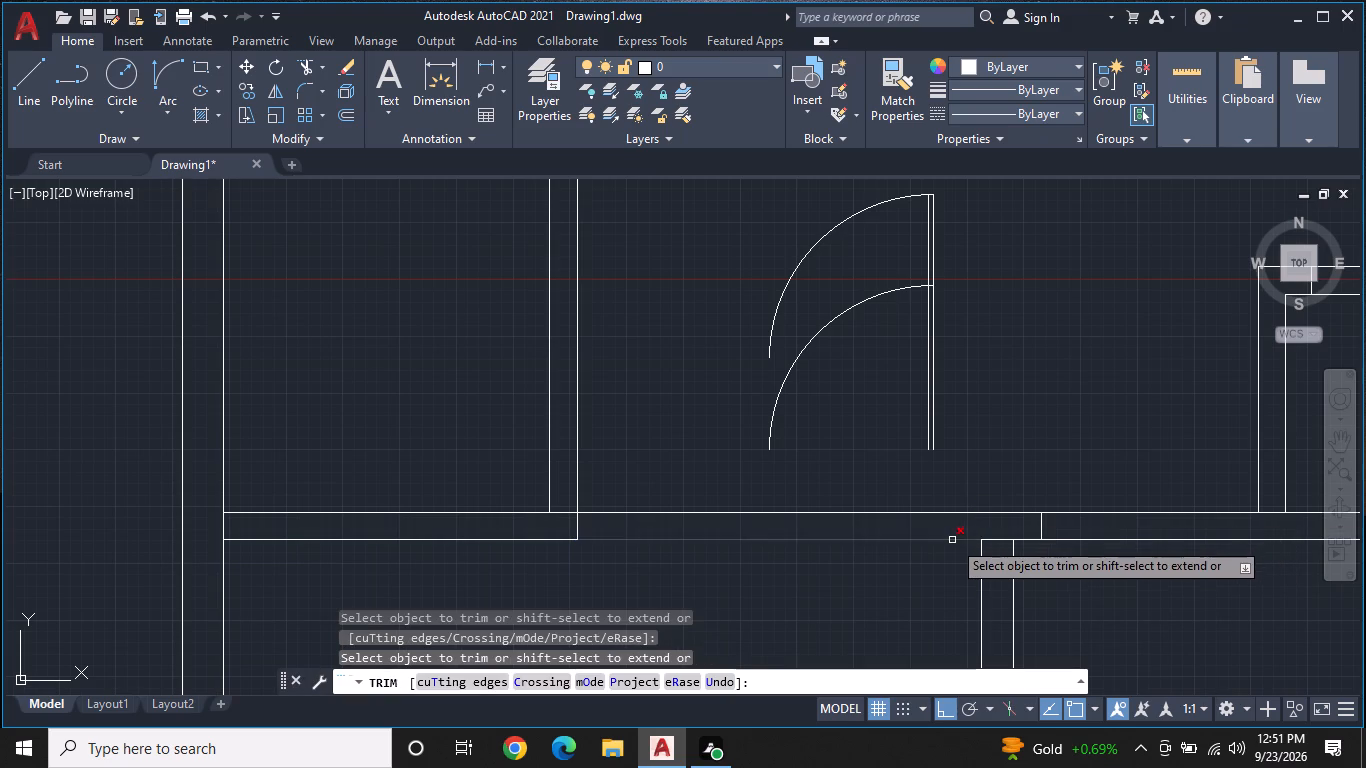
{"action": "key", "text": "Escape"}
Draw a vertical jamb line across the extended horizontal wall, just left of the lower-right room's vertical wall.
{"action": "type", "text": "L"}
{"action": "key", "text": "space"}
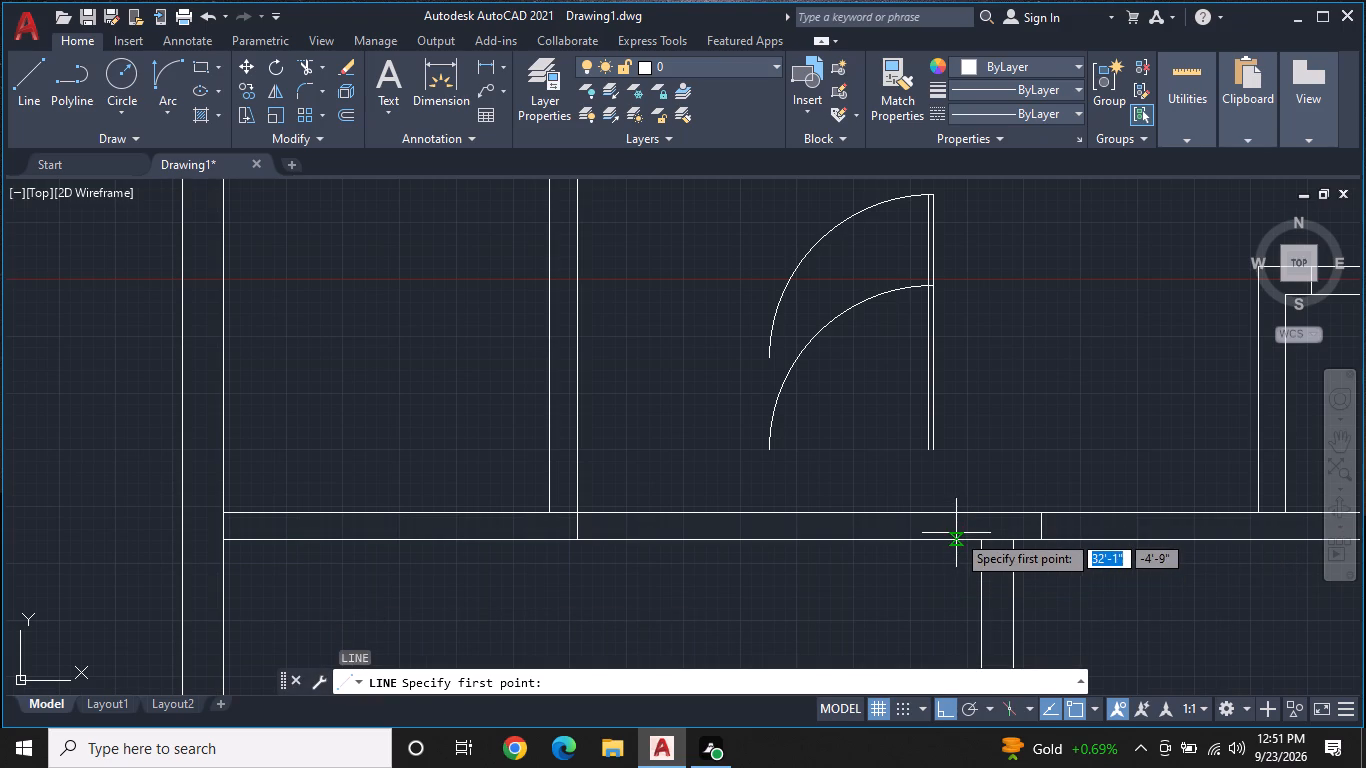
{"action": "double_click", "coordinate": [956, 543]}
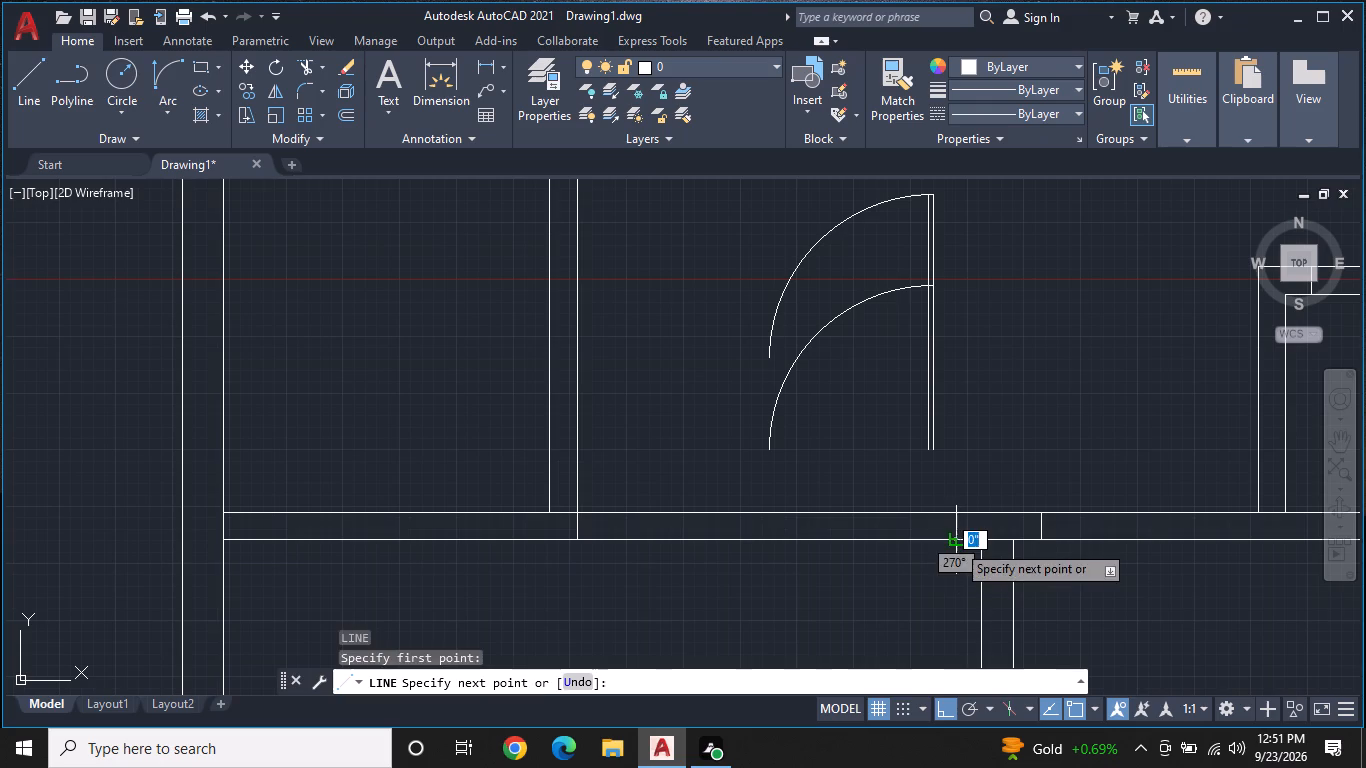
{"action": "left_click", "coordinate": [962, 509]}
{"action": "key", "text": "Escape"}
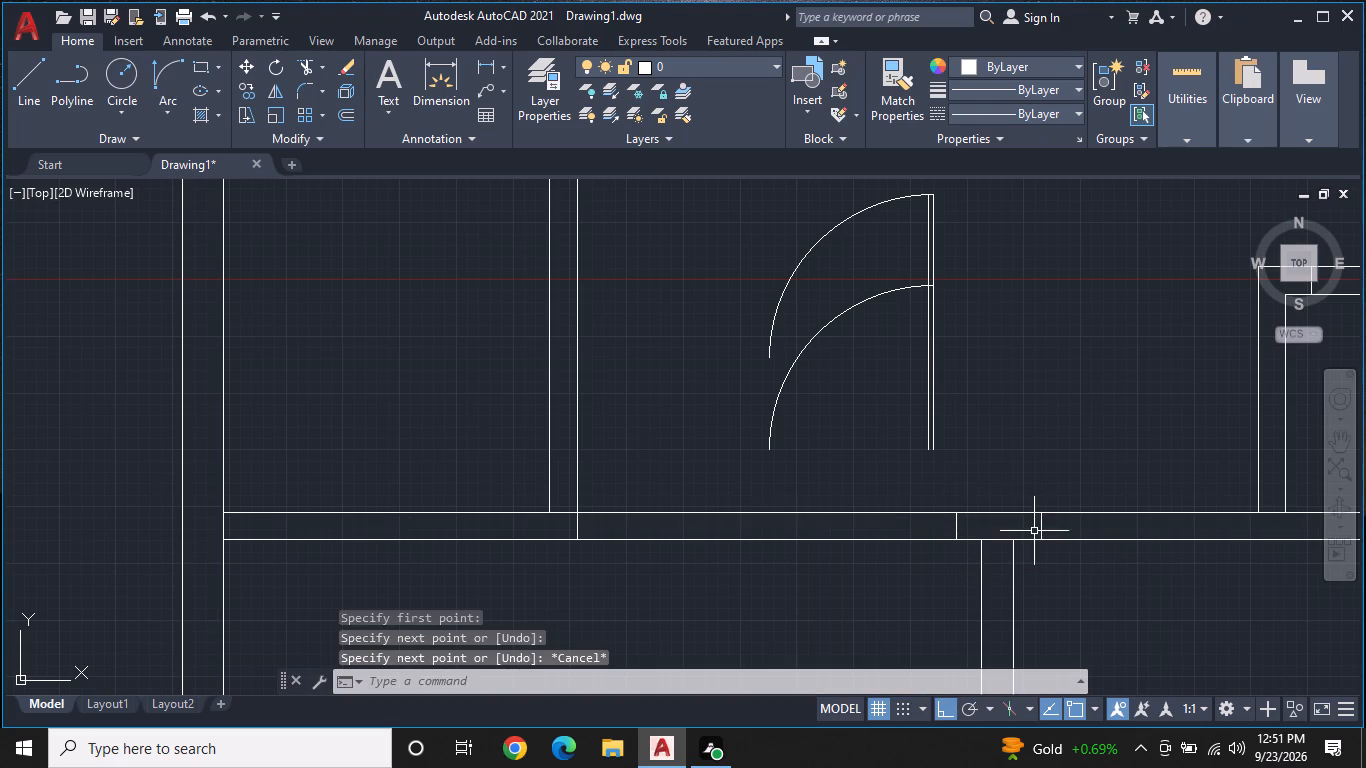
Move the lower door copy from its leaf's lower-right end to the bottom end of the new jamb line, with Ortho off.
{"action": "left_click", "coordinate": [957, 451]}
{"action": "left_click", "coordinate": [902, 414]}
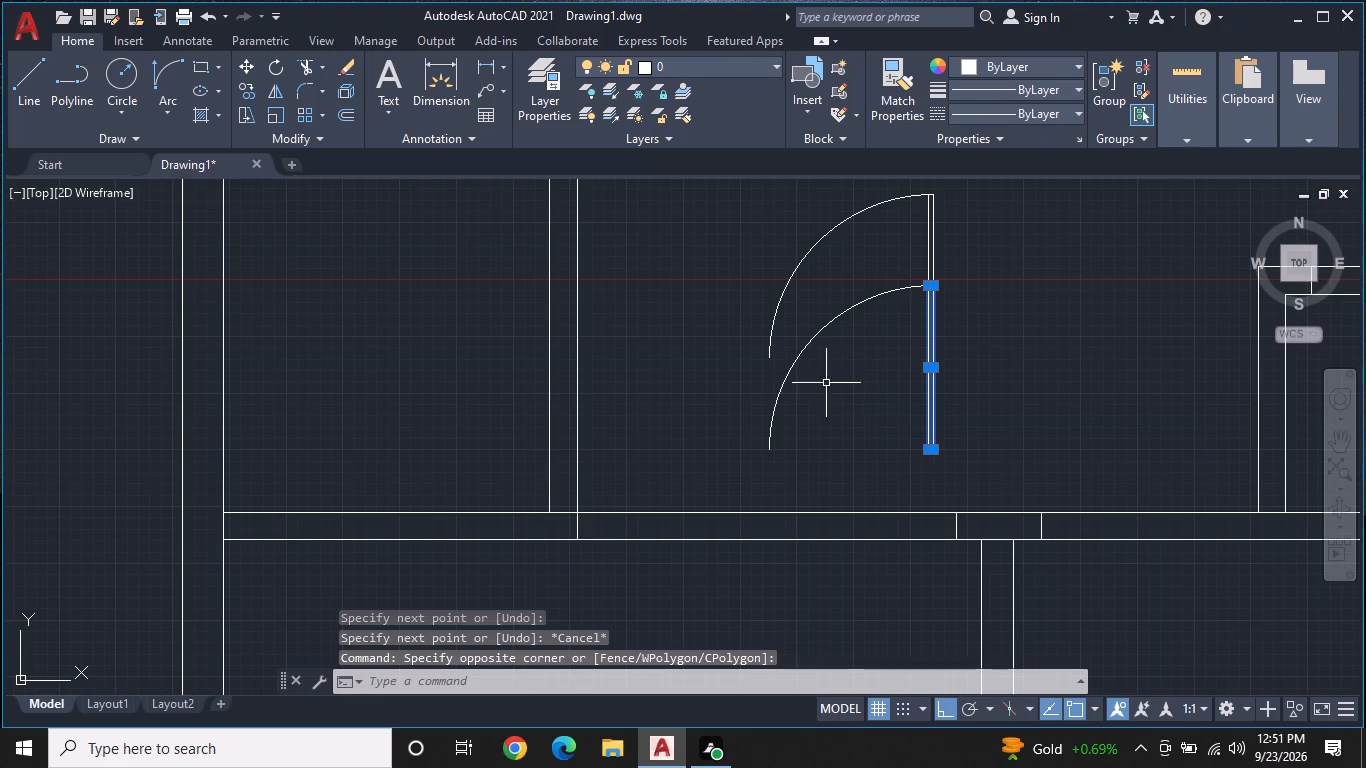
{"action": "left_click", "coordinate": [783, 376]}
{"action": "right_click", "coordinate": [847, 444]}
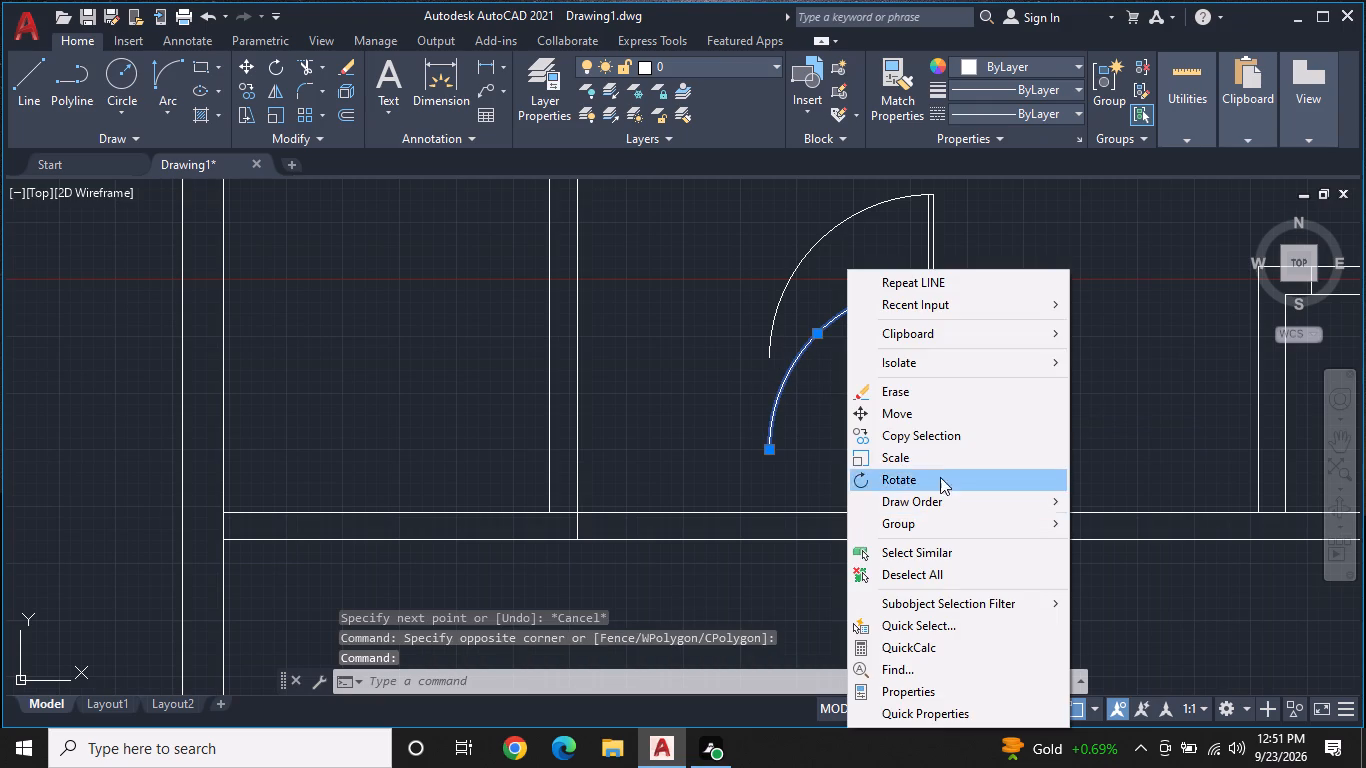
{"action": "left_click", "coordinate": [952, 414]}
{"action": "scroll", "coordinate": [932, 458], "scroll_direction": "up", "scroll_amount": 2}
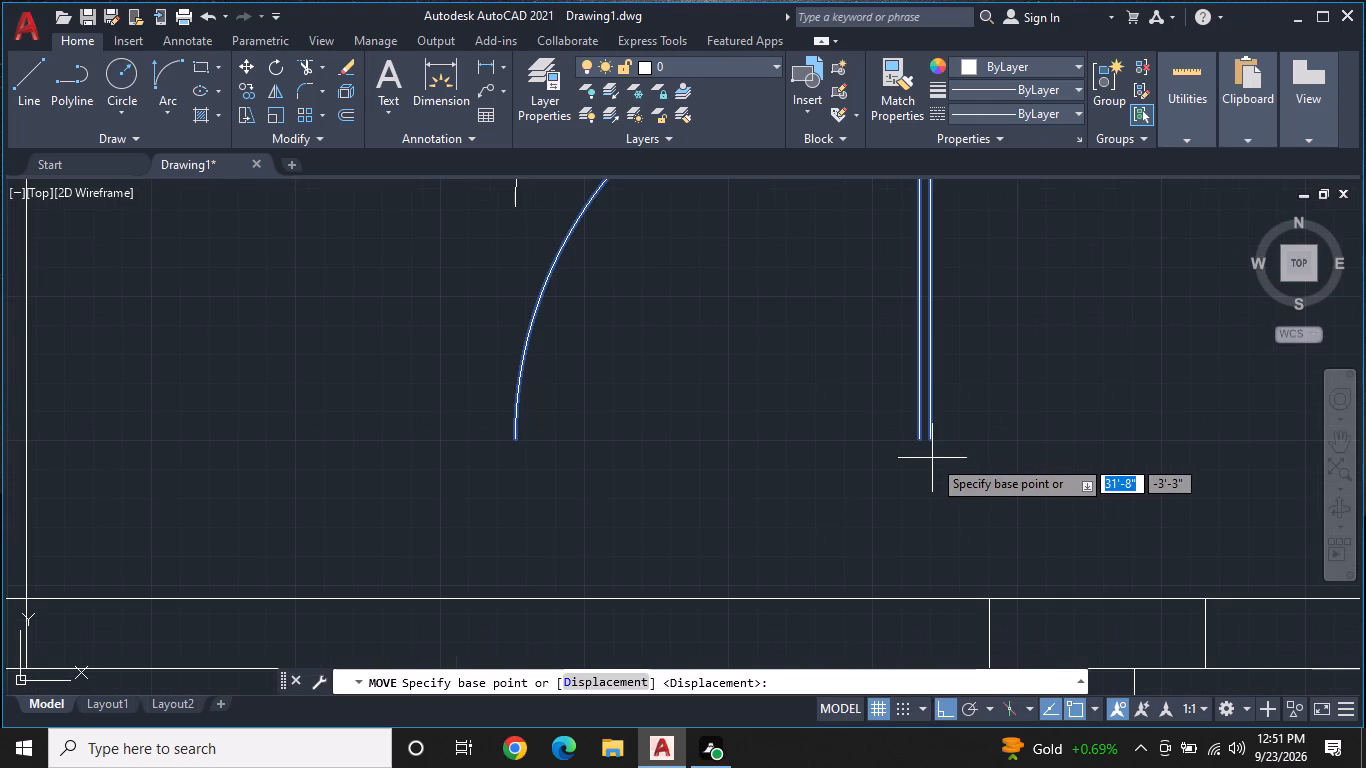
{"action": "left_click", "coordinate": [936, 433]}
{"action": "scroll", "coordinate": [953, 478], "scroll_direction": "down", "scroll_amount": 2}
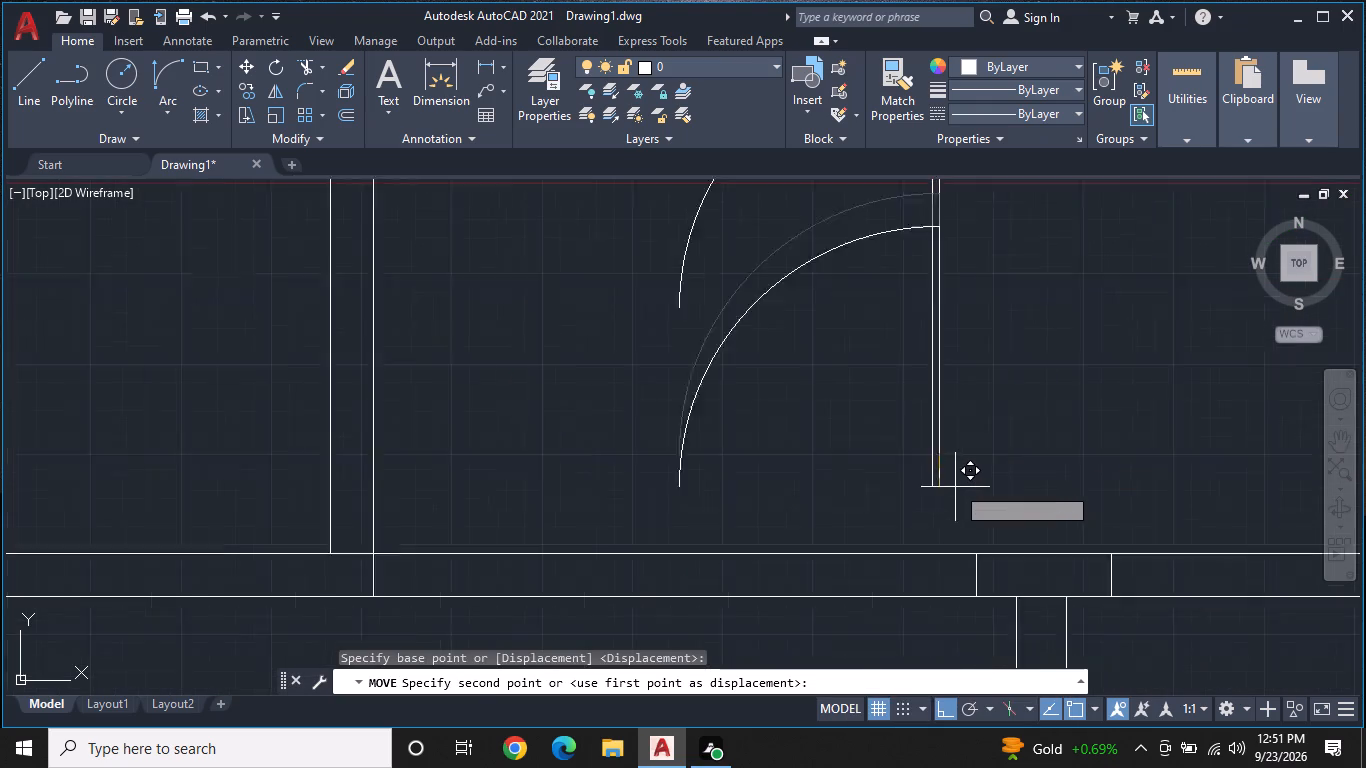
{"action": "middle_click_drag", "start_coordinate": [953, 516], "coordinate": [959, 459]}
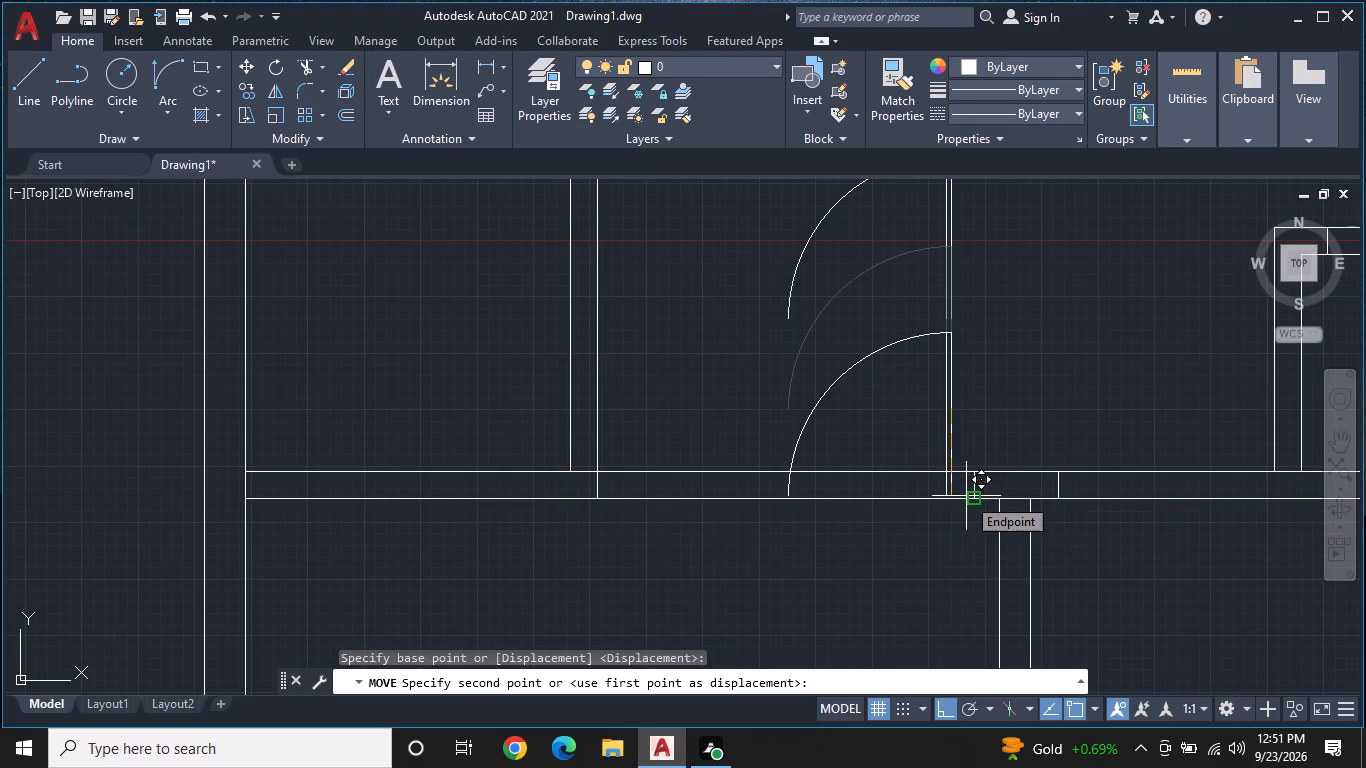
{"action": "key", "text": "F8"}
{"action": "scroll", "coordinate": [966, 496], "scroll_direction": "up", "scroll_amount": 2}
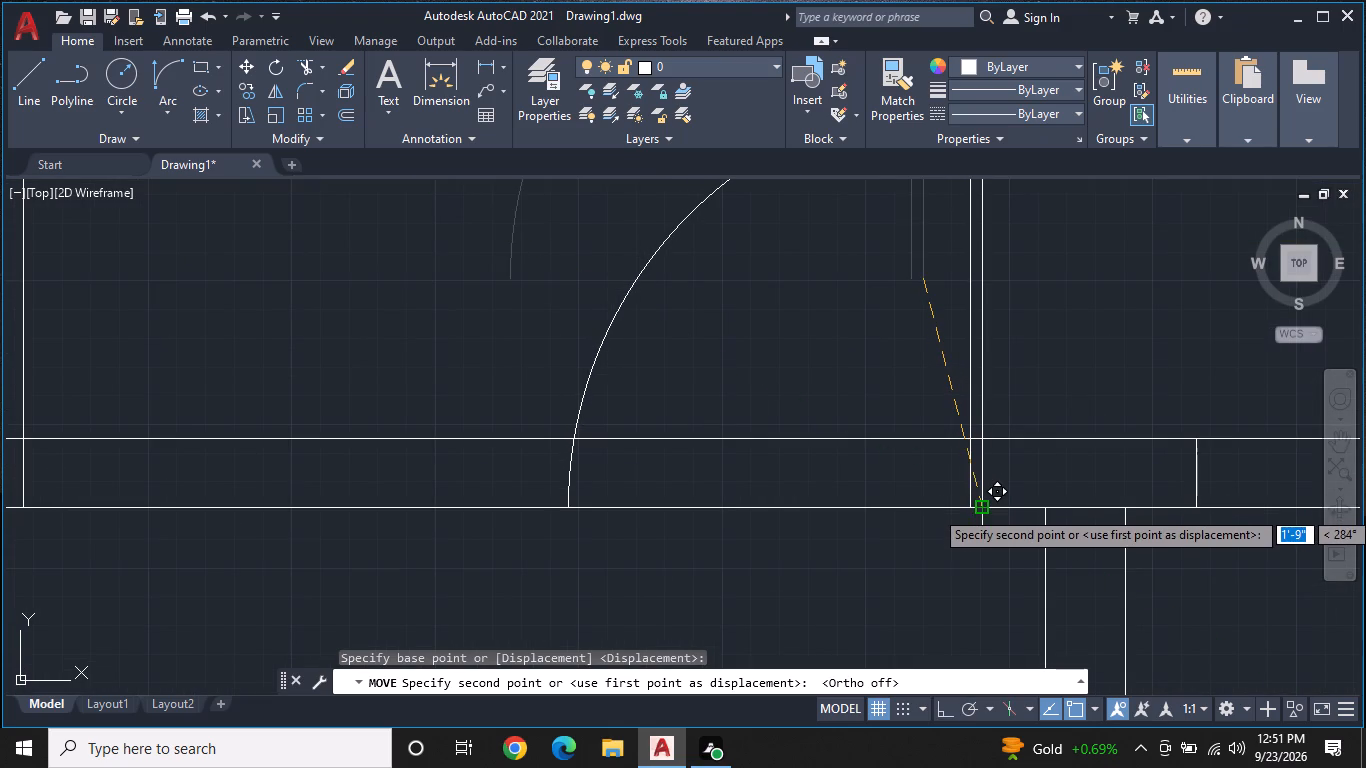
{"action": "left_click", "coordinate": [978, 509]}
{"action": "key", "text": "Escape"}
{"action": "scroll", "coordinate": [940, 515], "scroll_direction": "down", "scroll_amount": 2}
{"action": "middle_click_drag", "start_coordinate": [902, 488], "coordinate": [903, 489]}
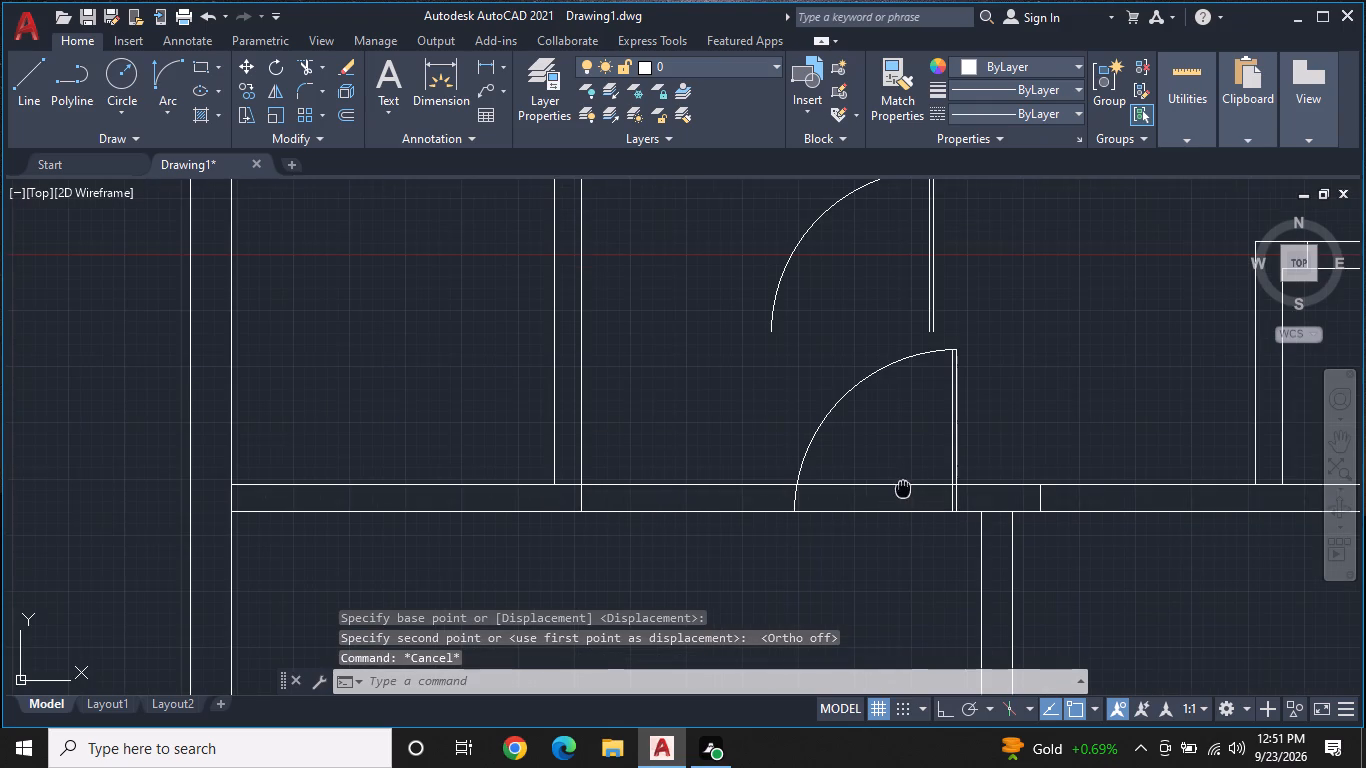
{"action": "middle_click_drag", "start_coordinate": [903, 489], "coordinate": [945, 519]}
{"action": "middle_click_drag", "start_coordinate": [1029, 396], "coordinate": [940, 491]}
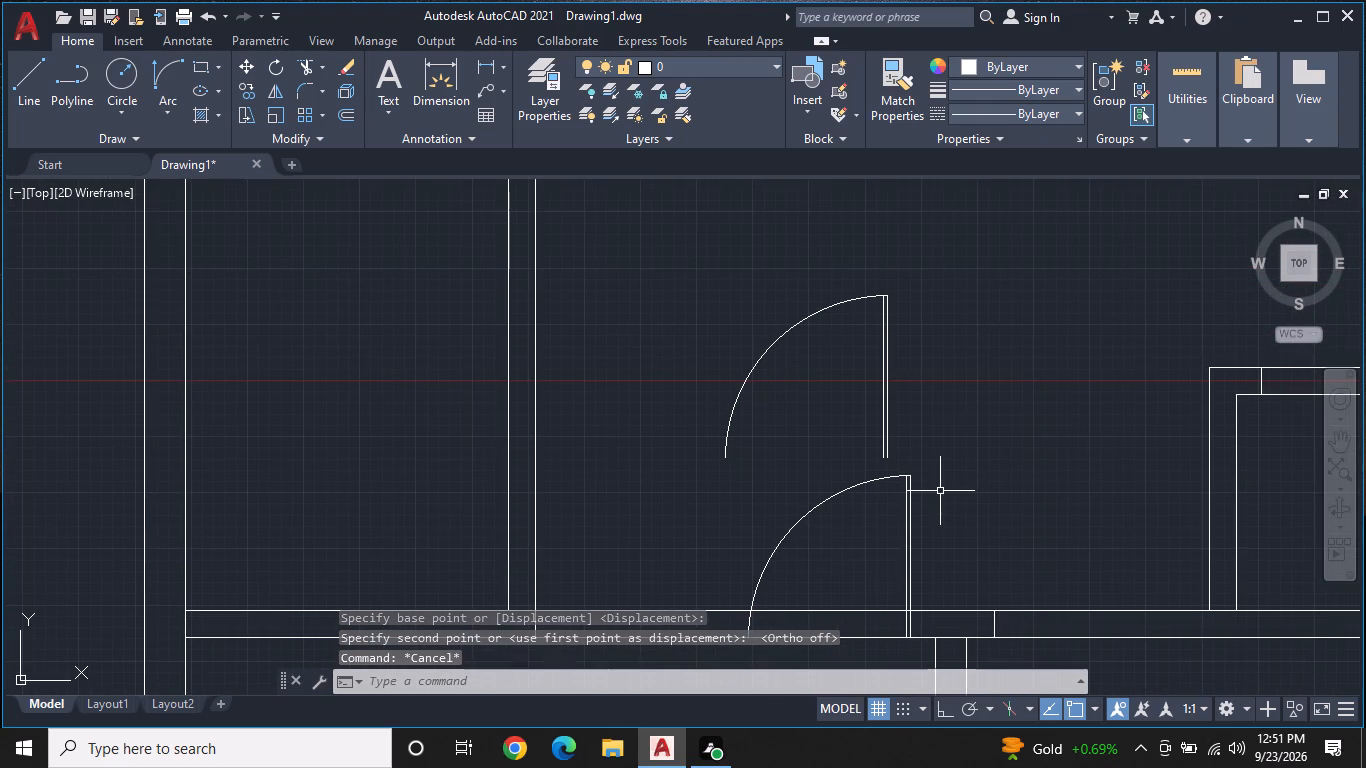
Move the upper door copy, leaf and arc, about 4'-10" to the right, into the open space beside the lower door.
{"action": "middle_click", "coordinate": [996, 425]}
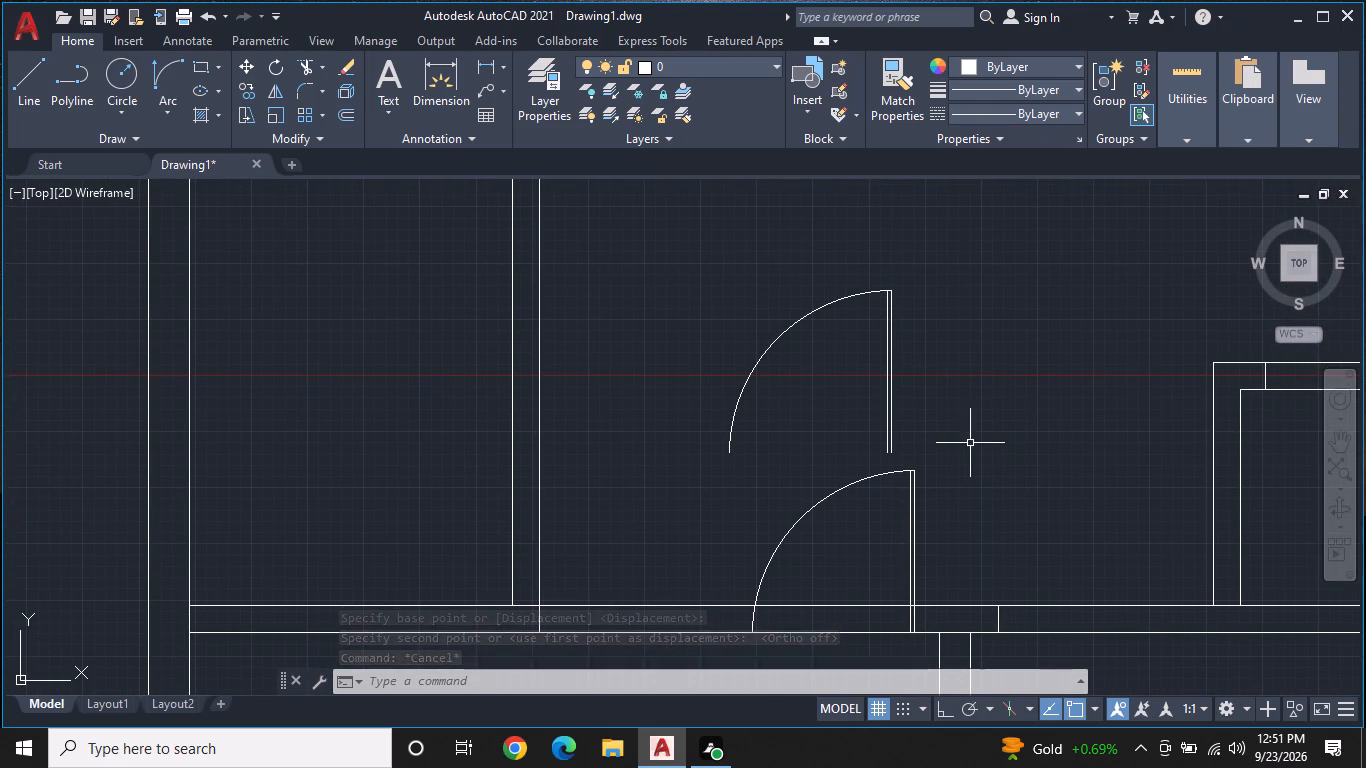
{"action": "left_click", "coordinate": [898, 451]}
{"action": "left_click", "coordinate": [859, 416]}
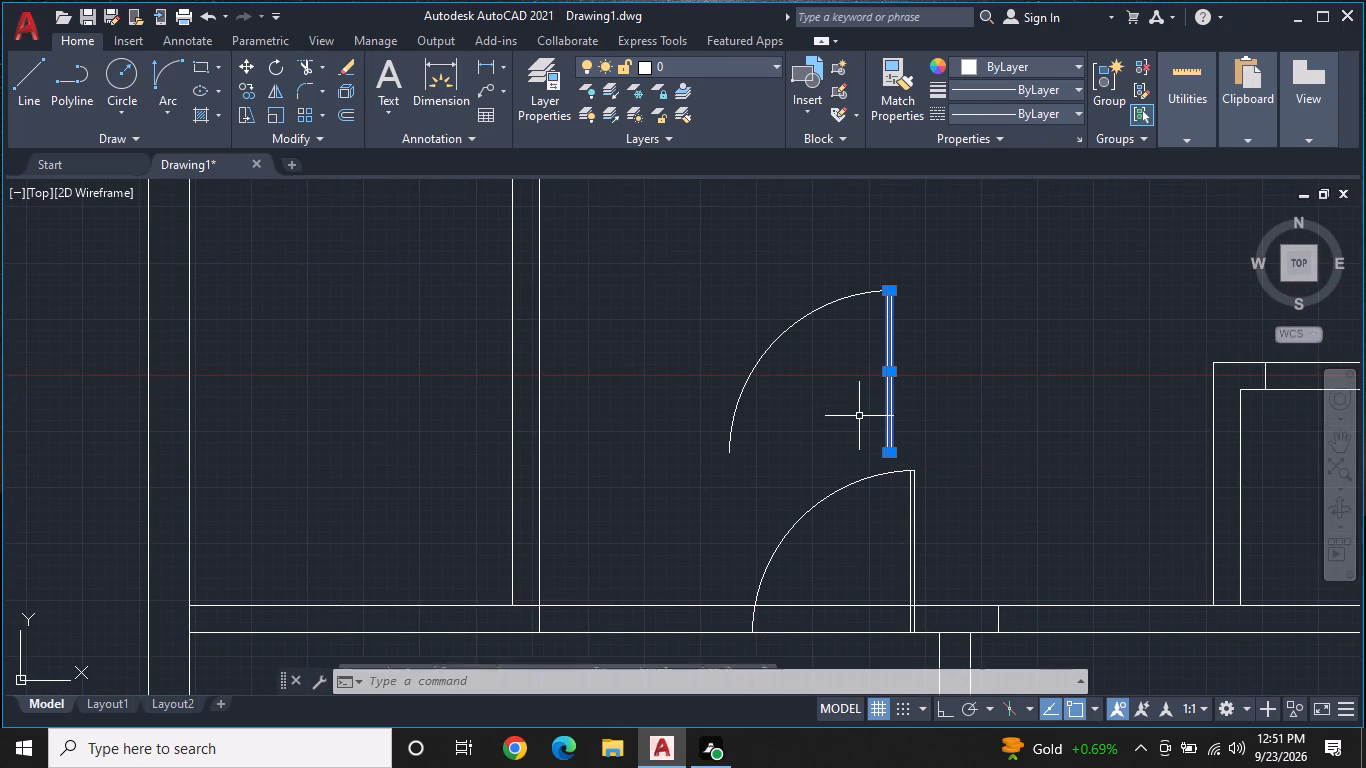
{"action": "left_click", "coordinate": [730, 386]}
{"action": "left_click", "coordinate": [747, 386]}
{"action": "left_click_drag", "start_coordinate": [747, 386], "coordinate": [762, 403]}
{"action": "double_click", "coordinate": [762, 403]}
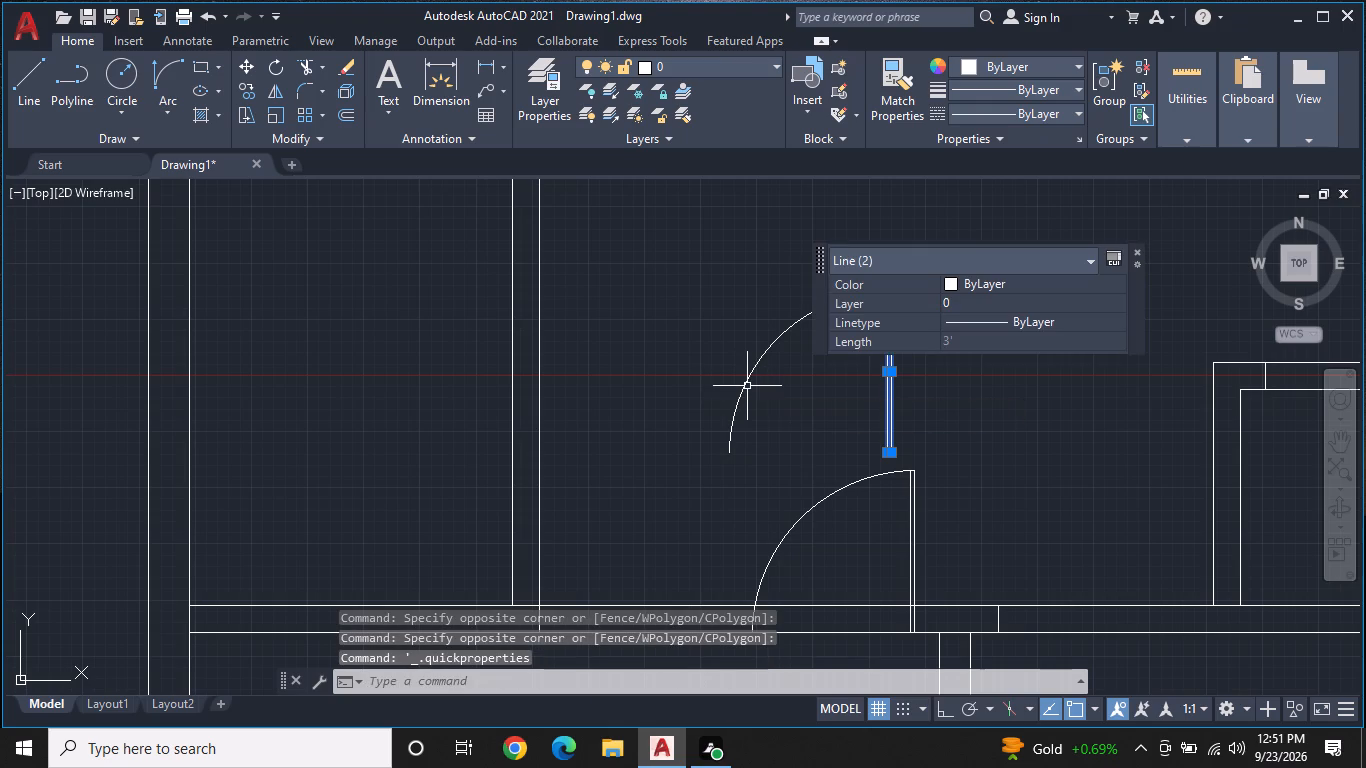
{"action": "left_click", "coordinate": [762, 403]}
{"action": "left_click", "coordinate": [742, 380]}
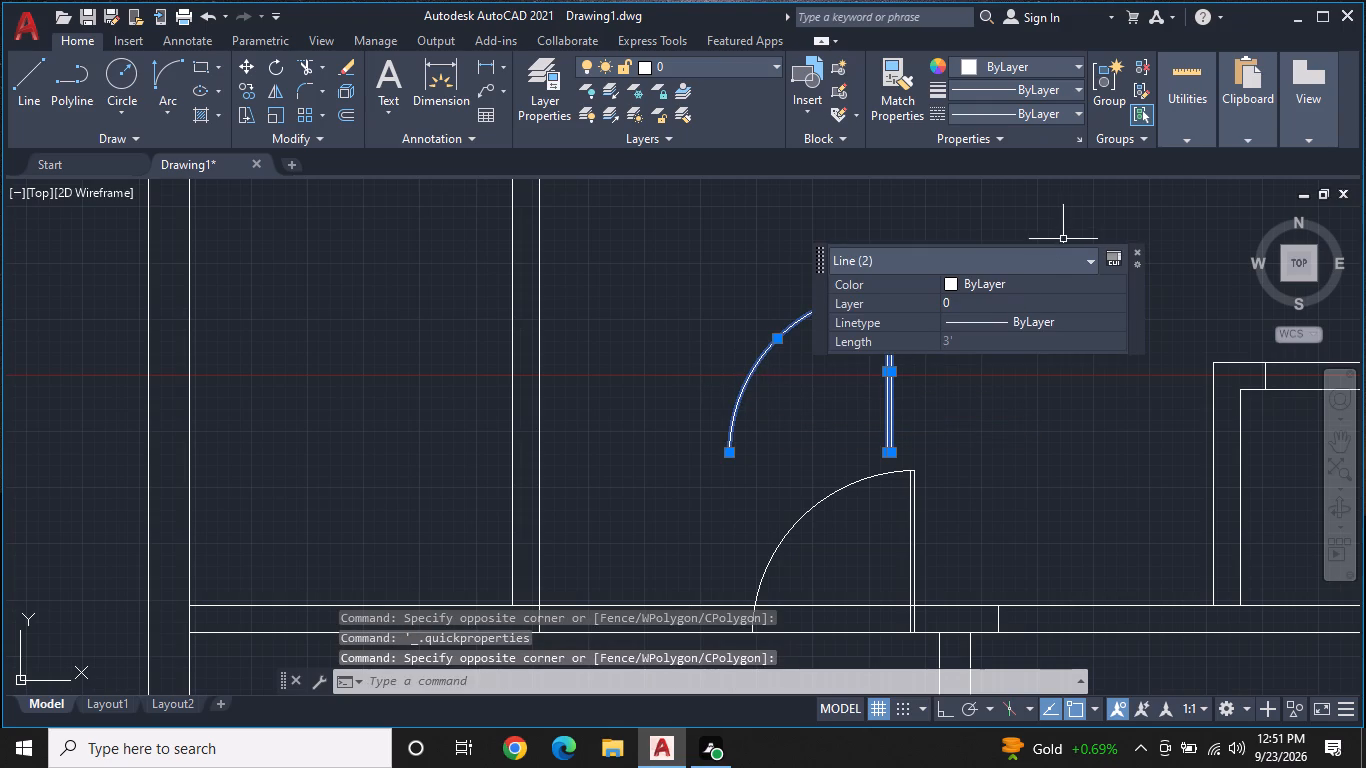
{"action": "left_click", "coordinate": [1137, 248]}
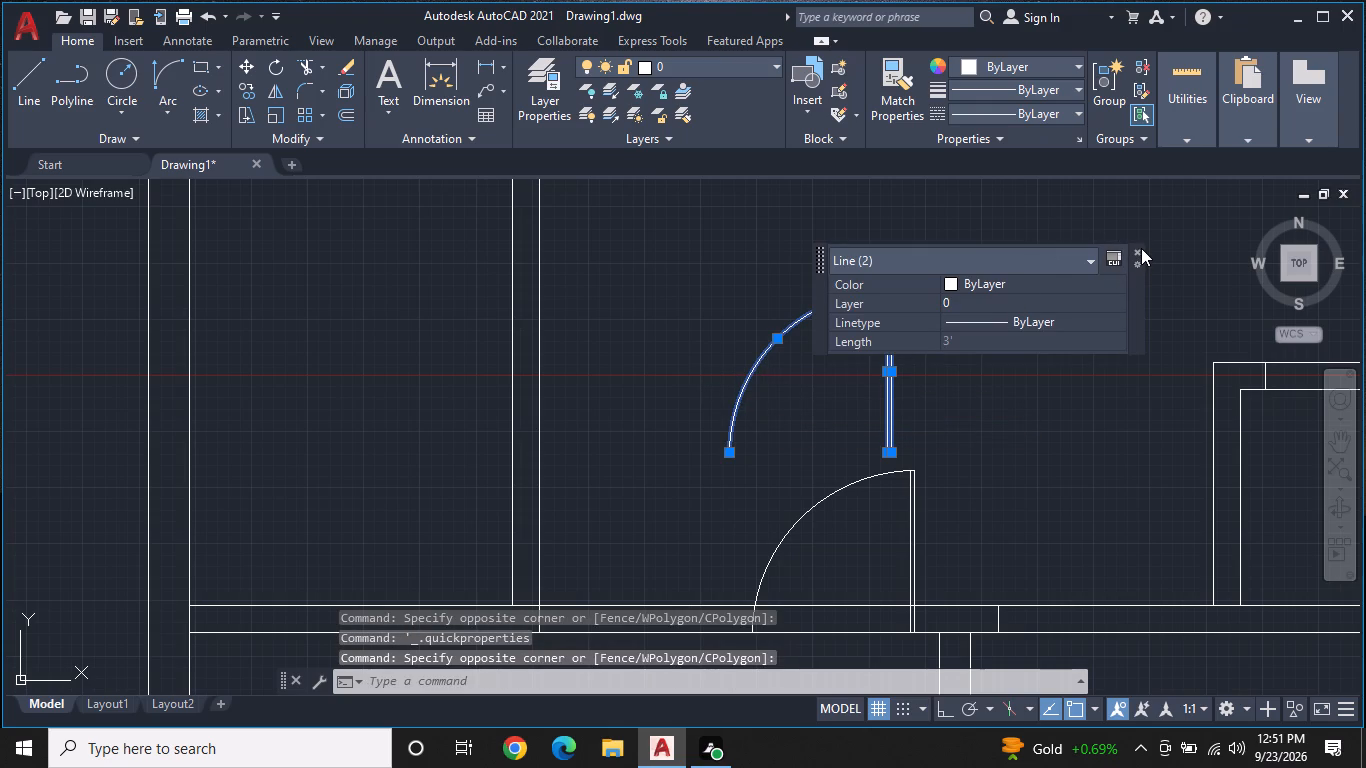
{"action": "left_click", "coordinate": [1141, 248]}
{"action": "left_click", "coordinate": [1137, 249]}
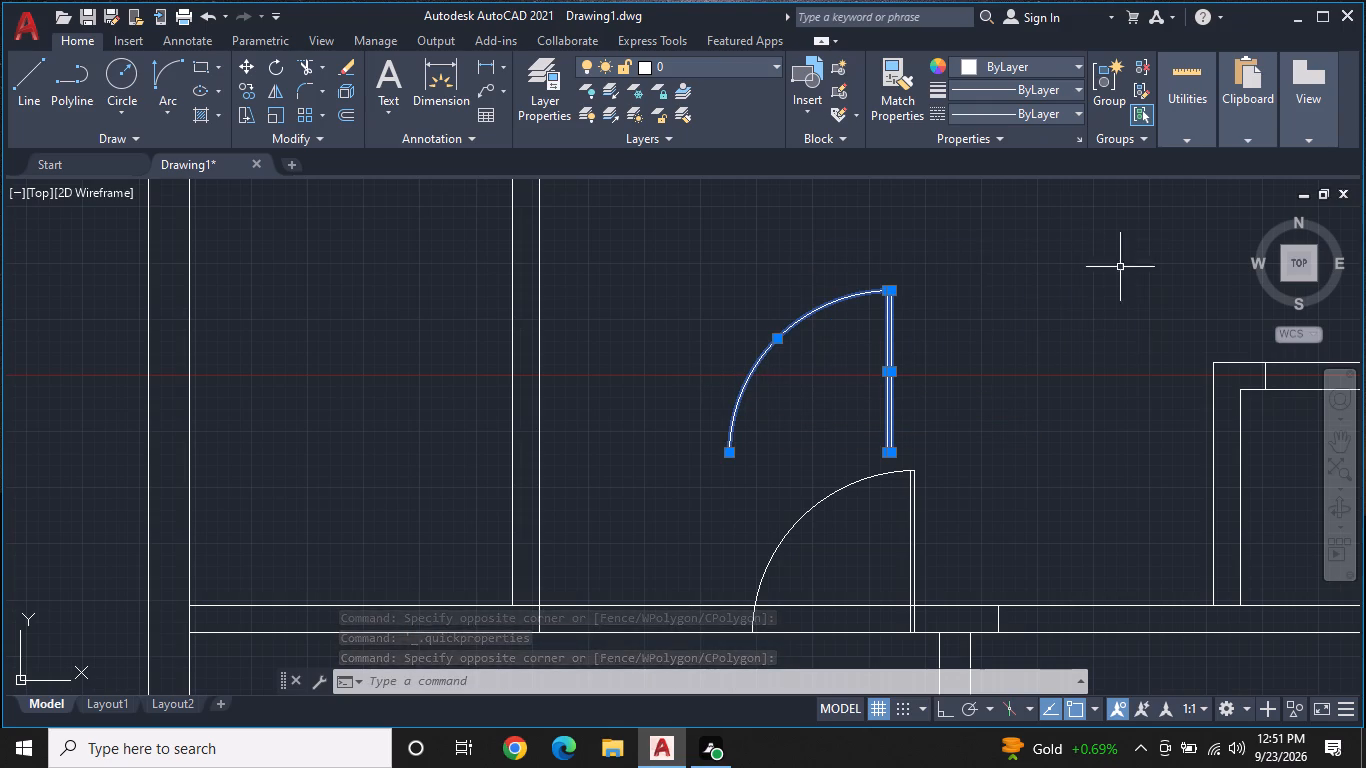
{"action": "right_click", "coordinate": [904, 446]}
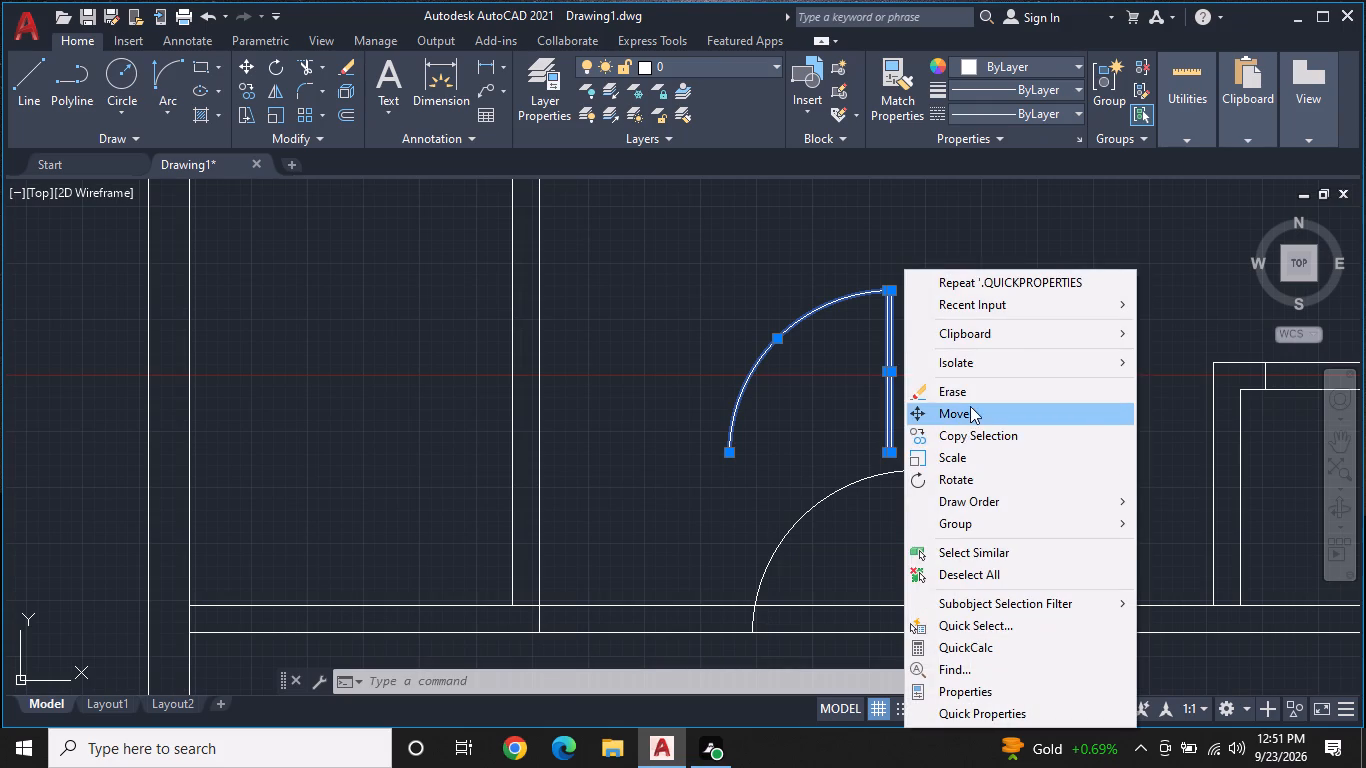
{"action": "left_click", "coordinate": [970, 406]}
{"action": "scroll", "coordinate": [917, 448], "scroll_direction": "up", "scroll_amount": 1}
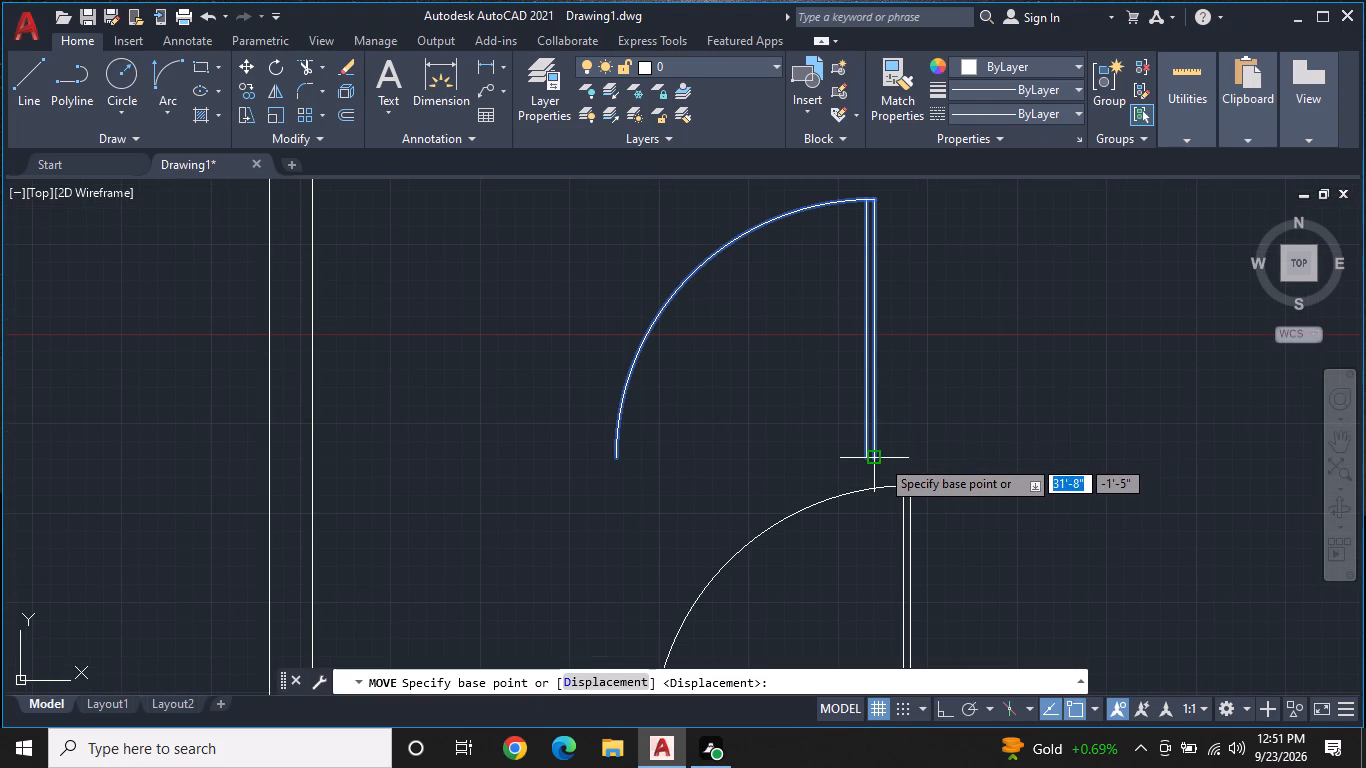
{"action": "left_click", "coordinate": [880, 458]}
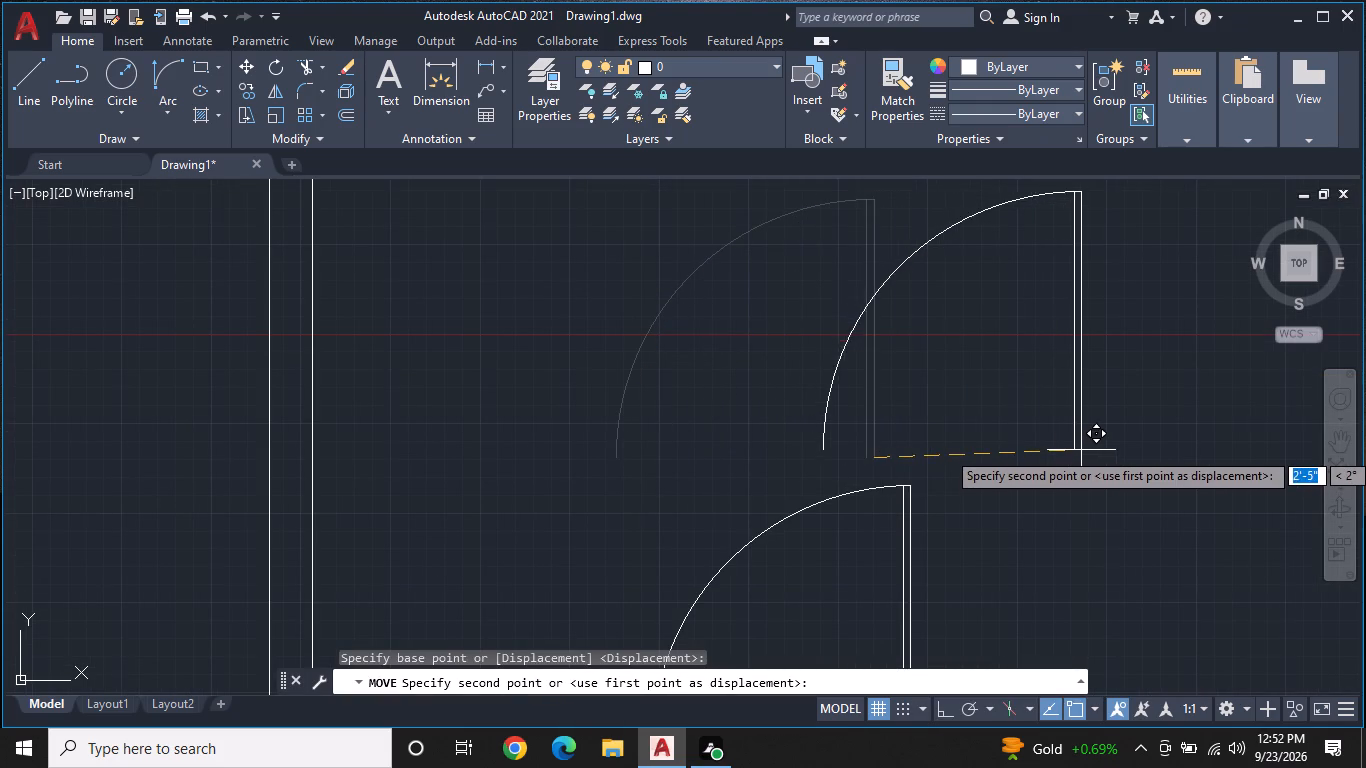
{"action": "scroll", "coordinate": [1081, 450], "scroll_direction": "down", "scroll_amount": 3}
{"action": "middle_click_drag", "start_coordinate": [1081, 450], "coordinate": [981, 451]}
{"action": "scroll", "coordinate": [1022, 476], "scroll_direction": "up", "scroll_amount": 1}
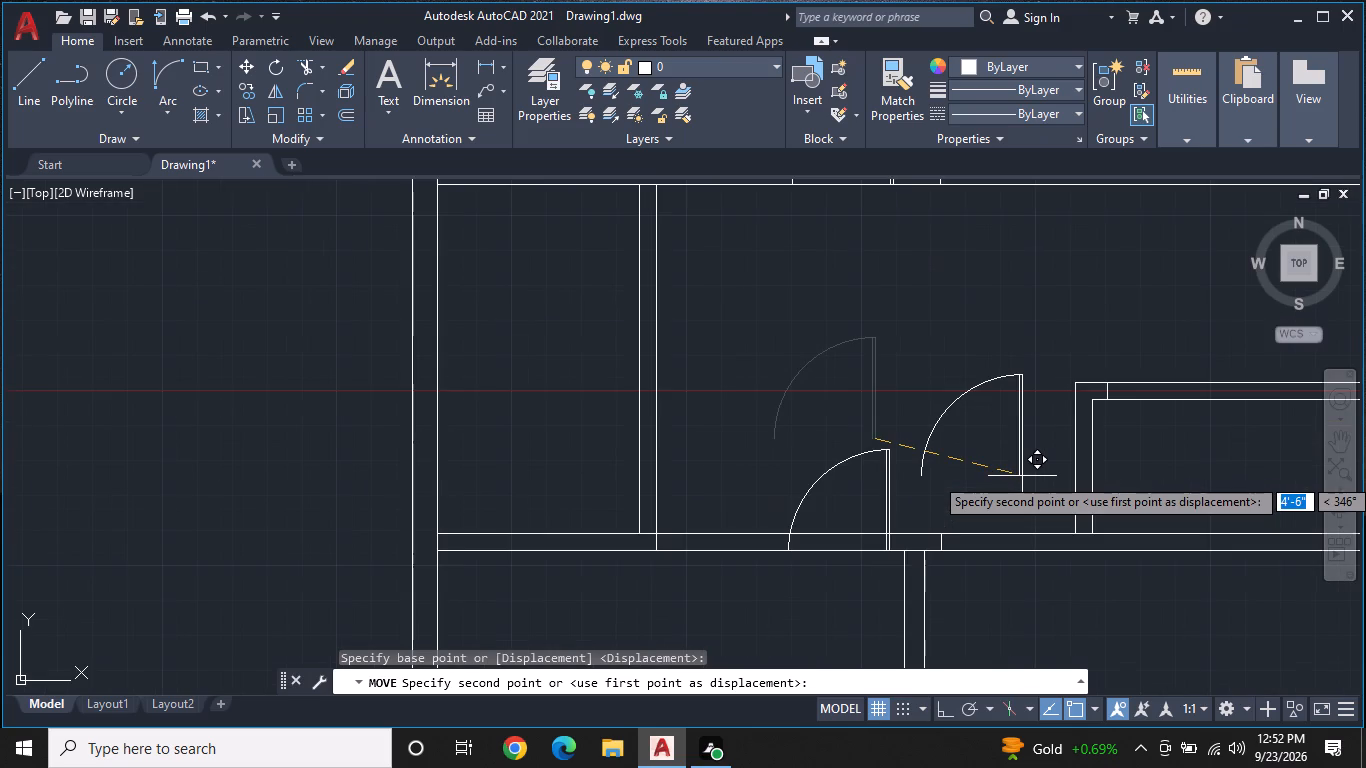
{"action": "scroll", "coordinate": [1022, 476], "scroll_direction": "up", "scroll_amount": 1}
{"action": "middle_click_drag", "start_coordinate": [1022, 476], "coordinate": [1022, 463]}
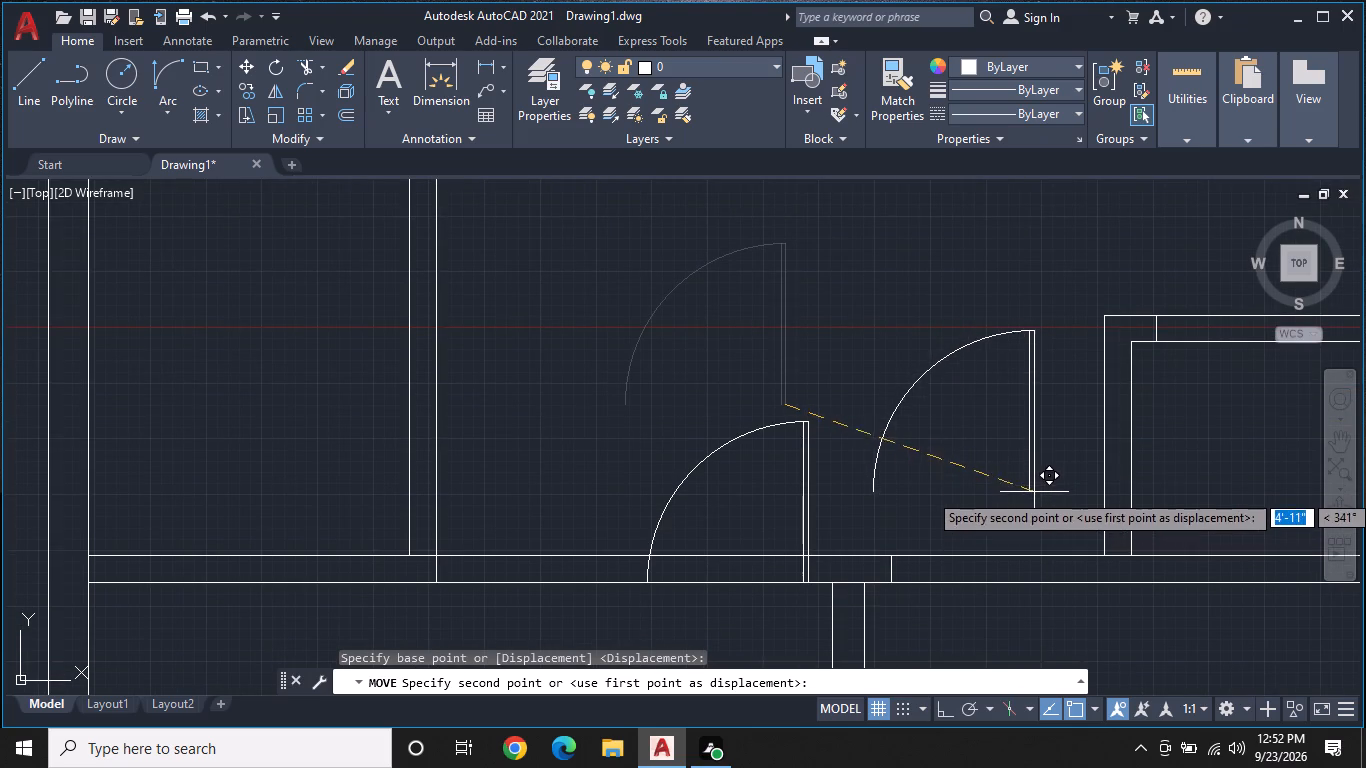
{"action": "left_click", "coordinate": [1046, 409]}
{"action": "key", "text": "Escape"}
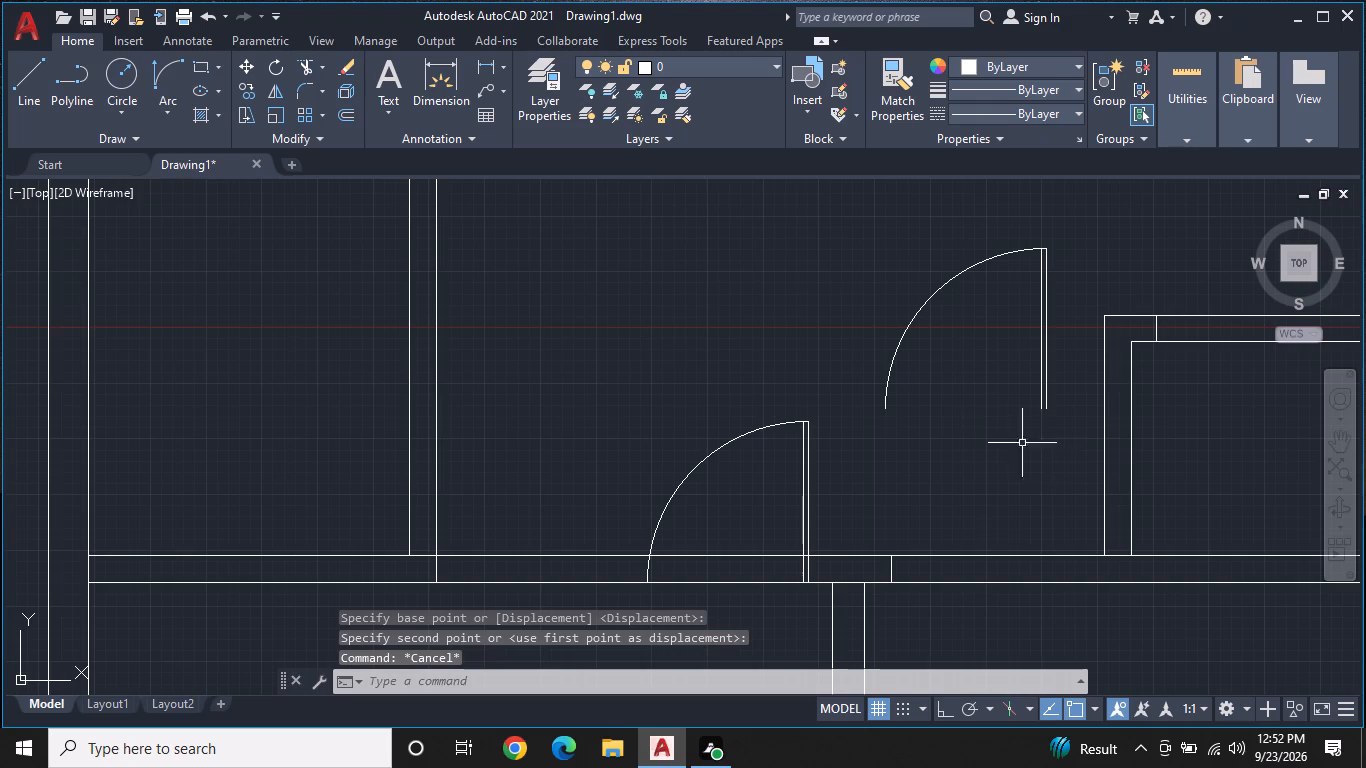
Mirror the moved door about a vertical line through its arc's lower end, erasing the source objects.
{"action": "left_click", "coordinate": [265, 83]}
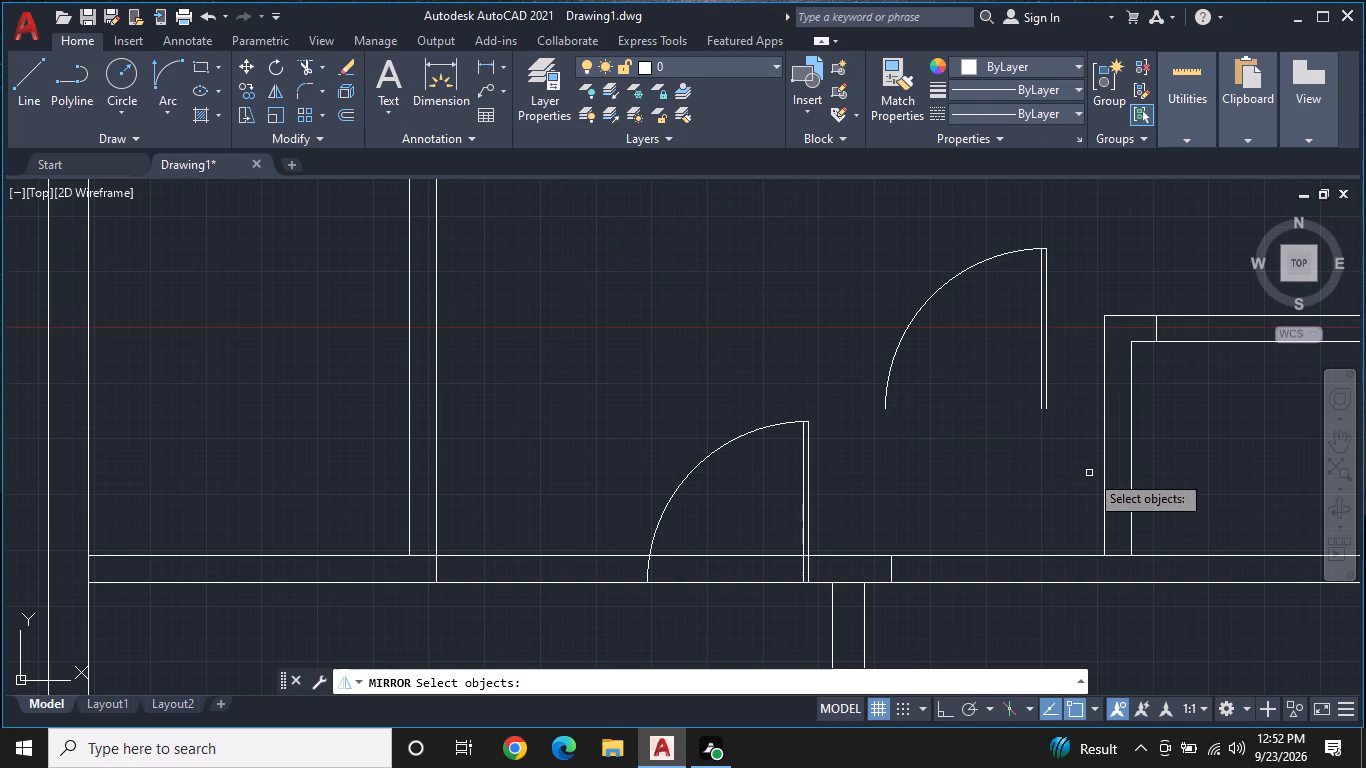
{"action": "left_click", "coordinate": [1081, 448]}
{"action": "left_click", "coordinate": [915, 271]}
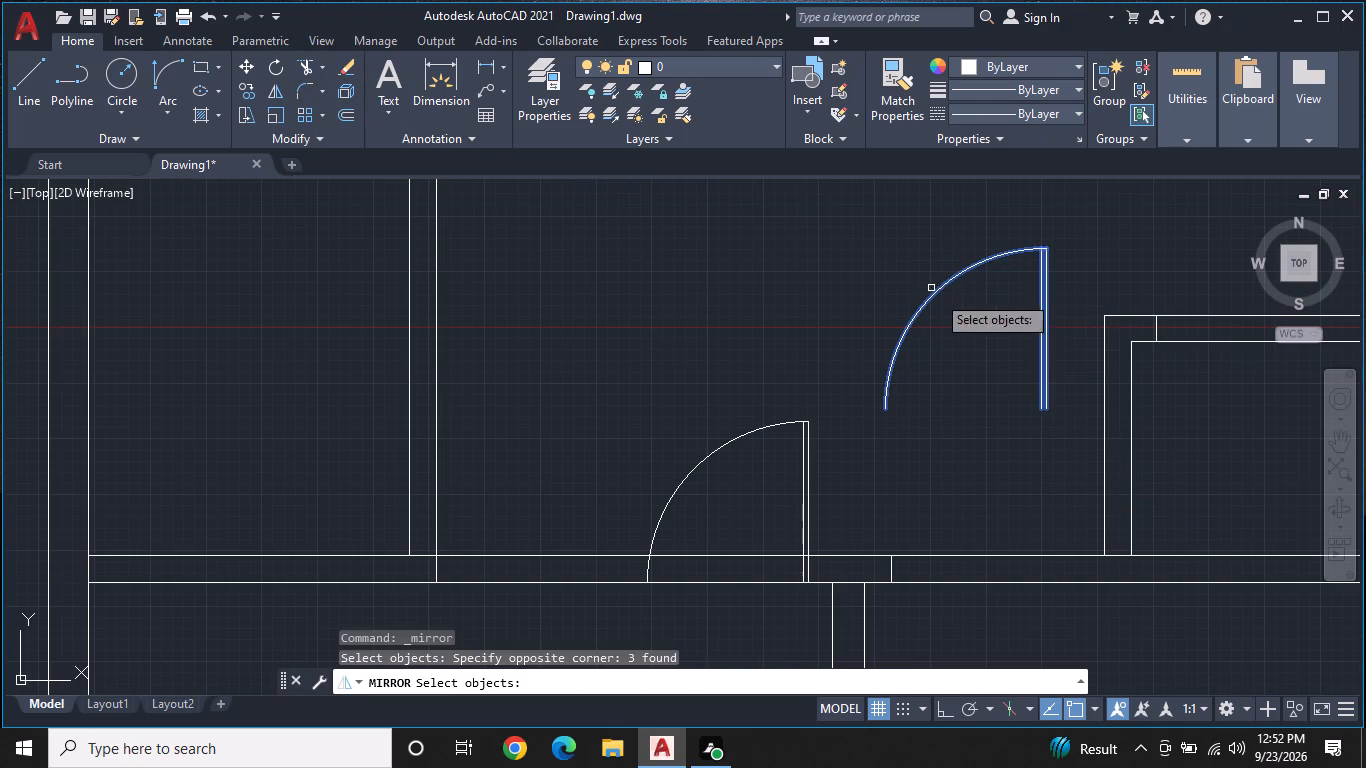
{"action": "right_click", "coordinate": [1001, 383]}
{"action": "right_click", "coordinate": [1057, 433]}
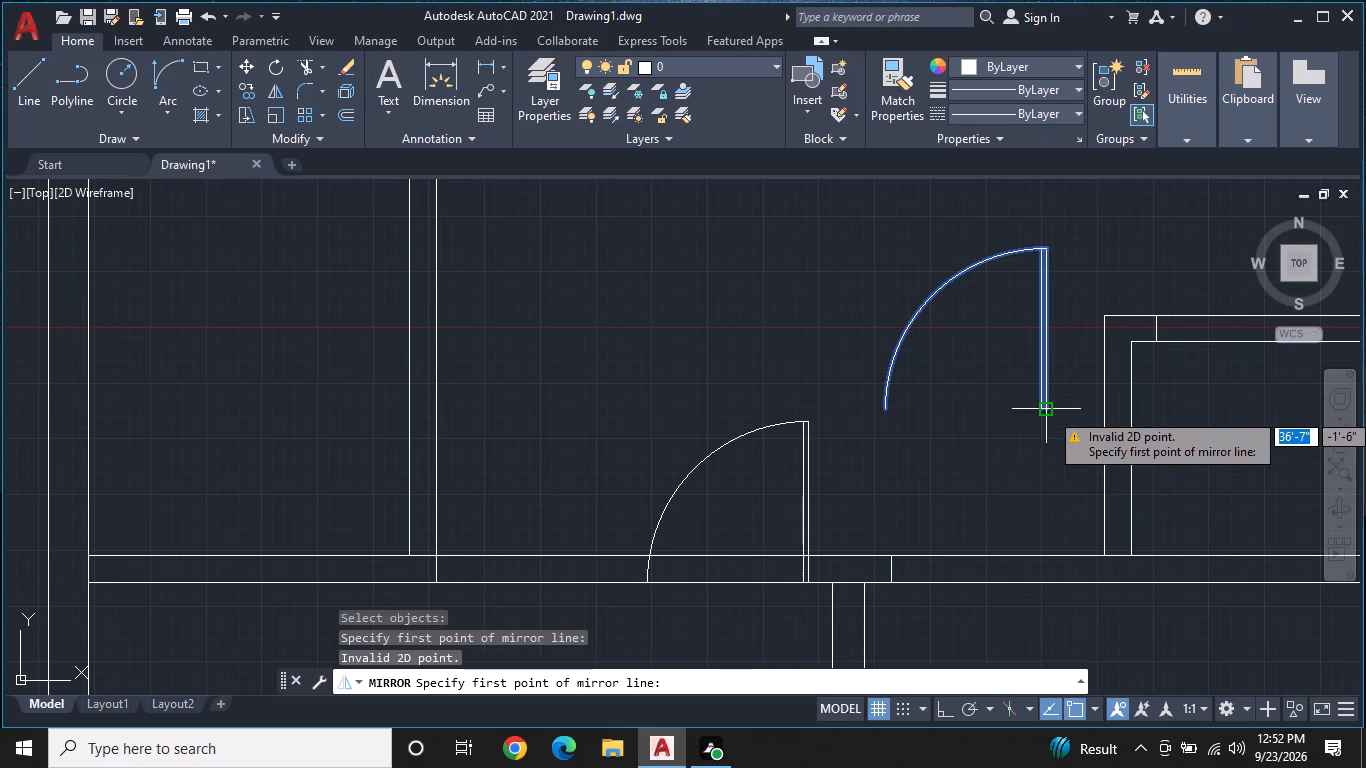
{"action": "double_click", "coordinate": [878, 406]}
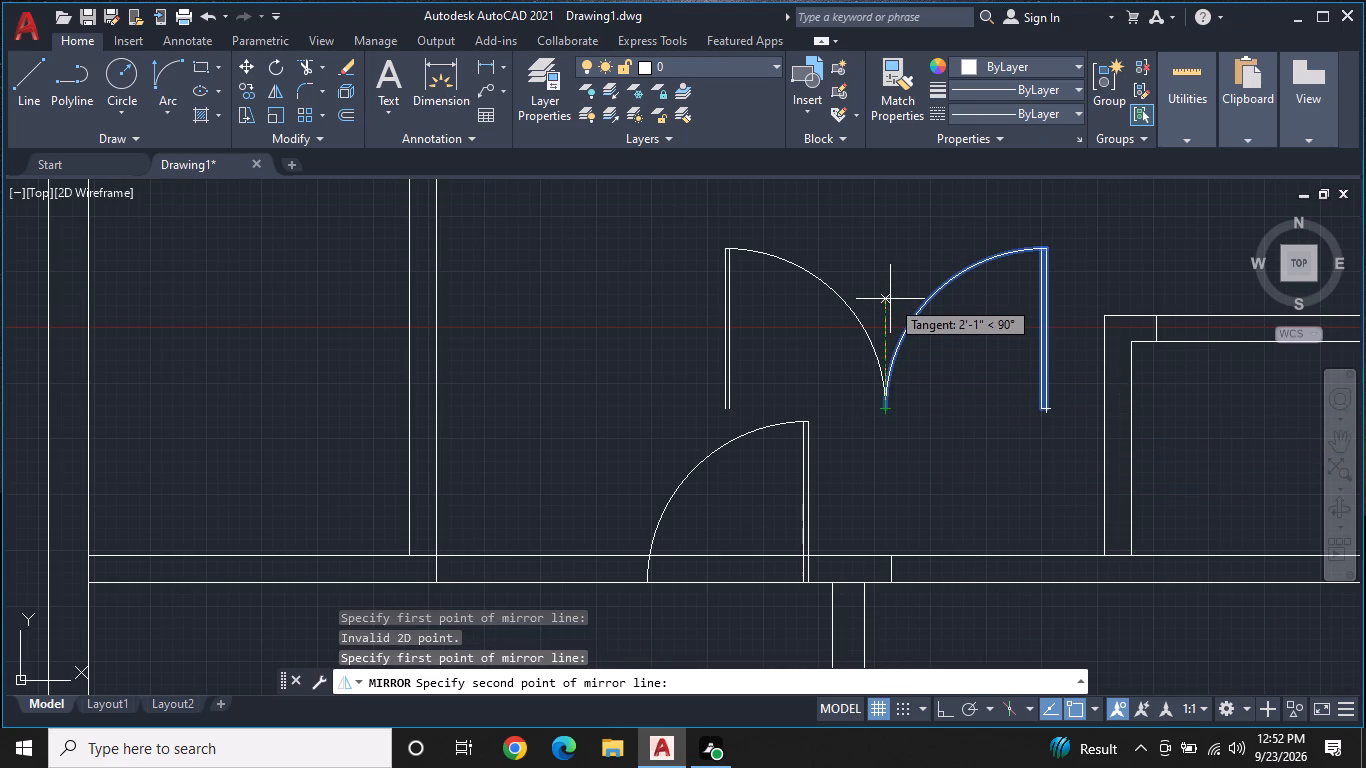
{"action": "double_click", "coordinate": [891, 296]}
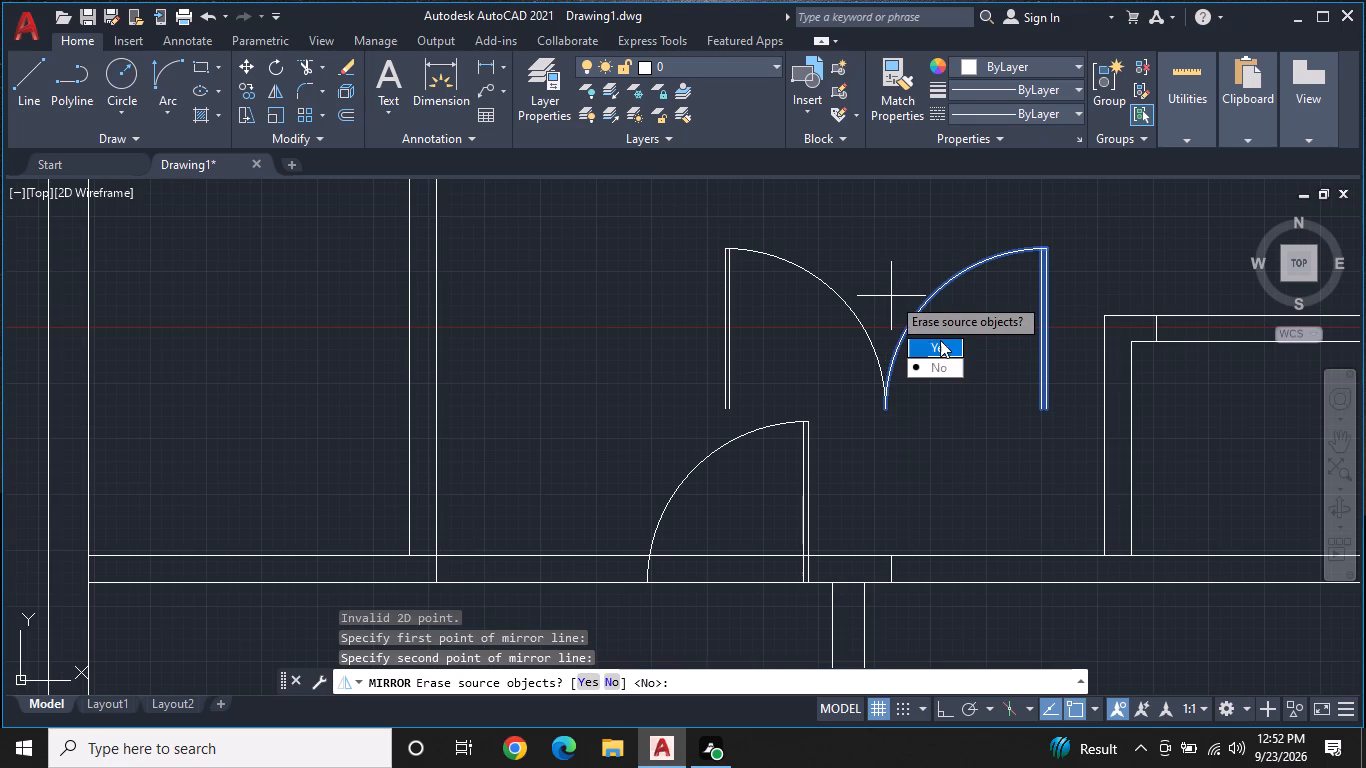
{"action": "left_click_drag", "start_coordinate": [958, 343], "coordinate": [891, 296]}
Move the mirrored door by its arc's lower end to just above the horizontal wall, over the opening right of the jamb line.
{"action": "left_click", "coordinate": [933, 386]}
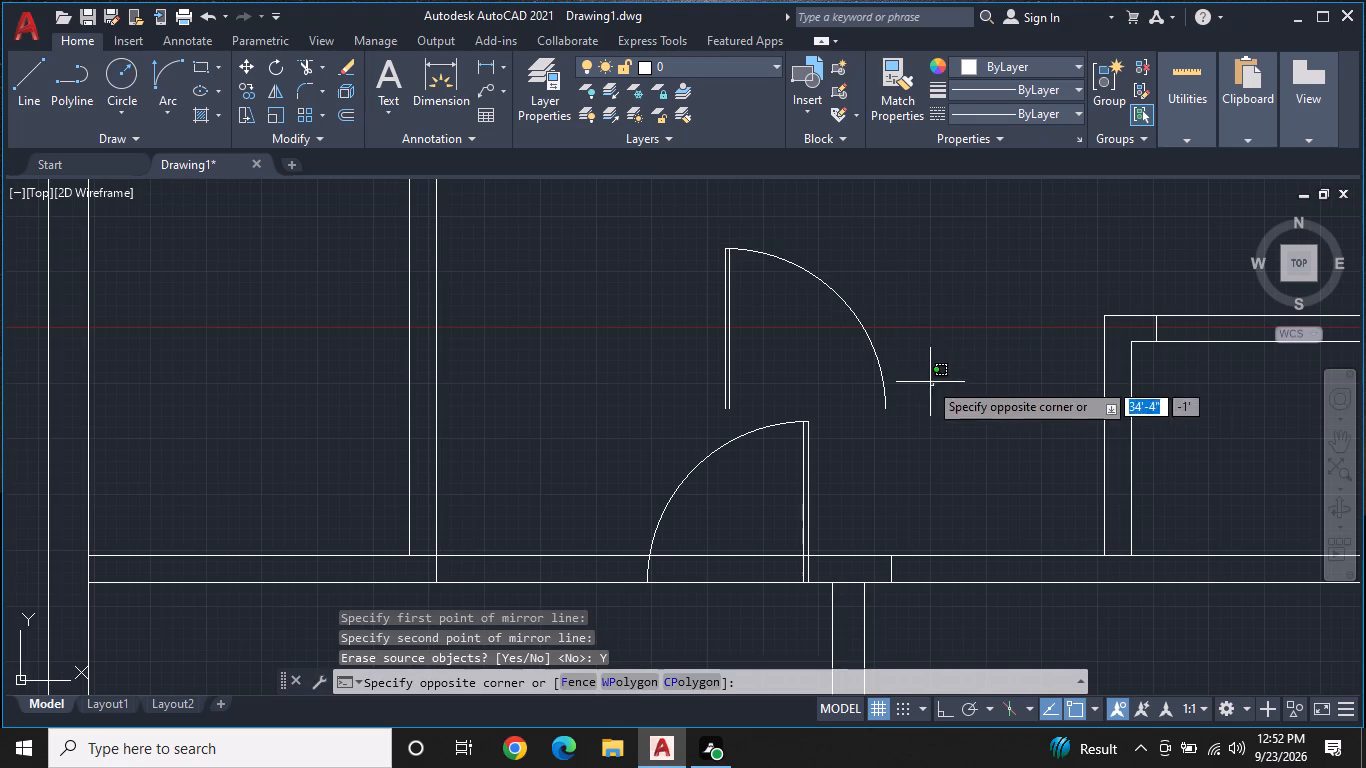
{"action": "left_click", "coordinate": [687, 235]}
{"action": "right_click", "coordinate": [858, 304]}
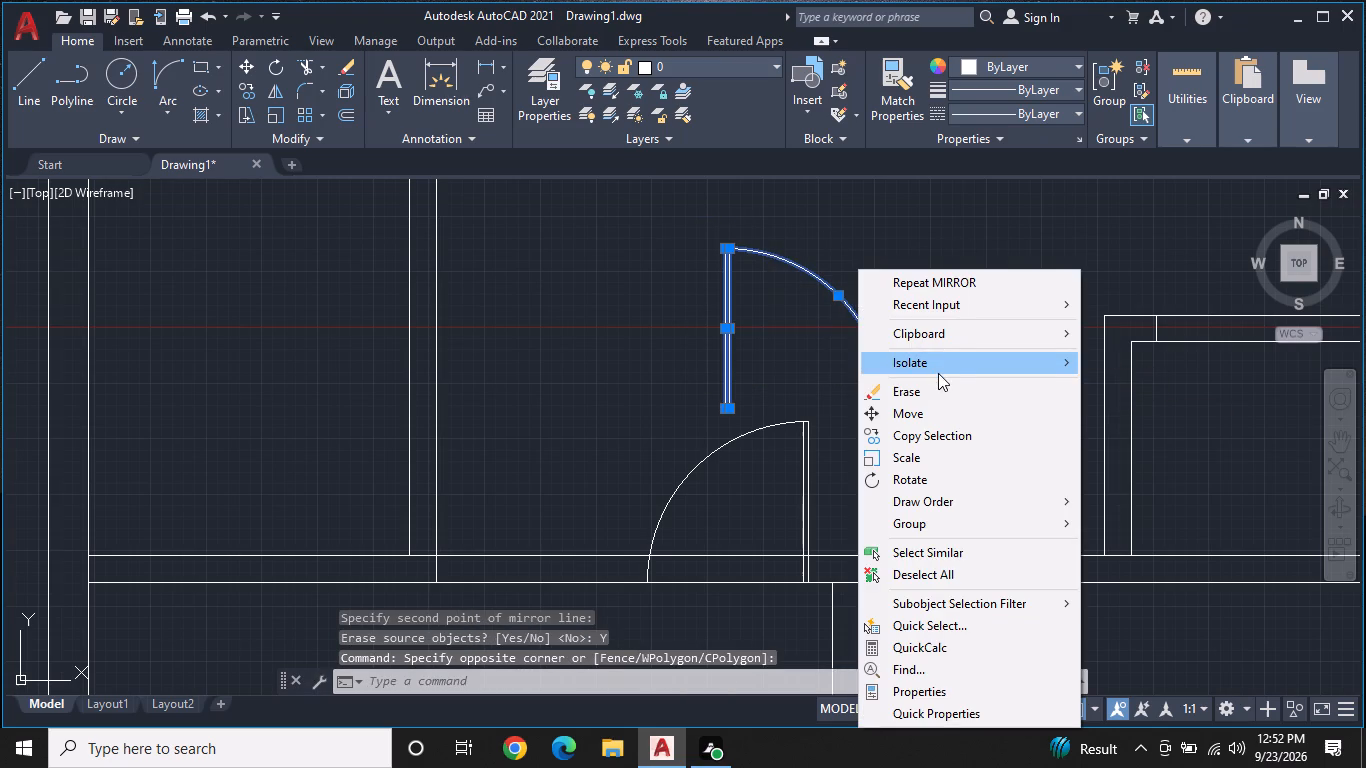
{"action": "left_click", "coordinate": [940, 416]}
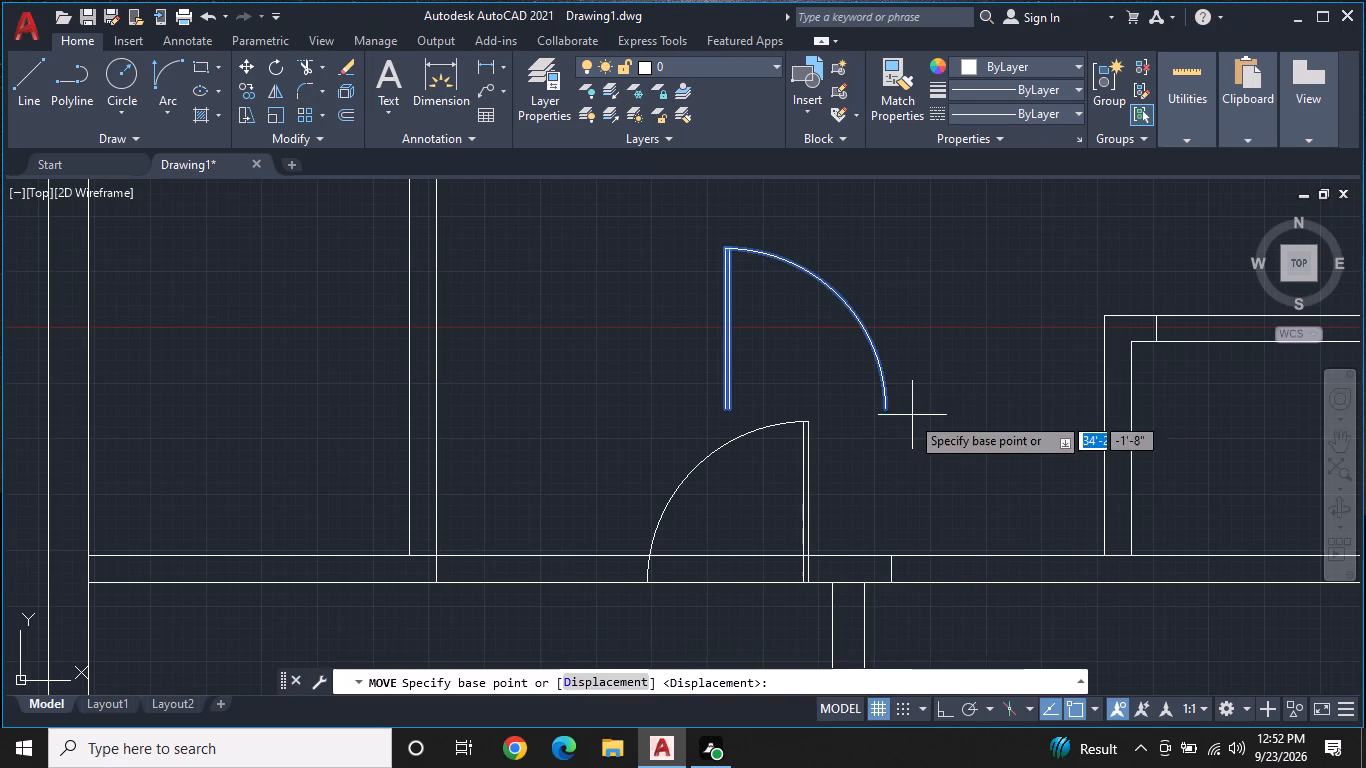
{"action": "left_click", "coordinate": [889, 411]}
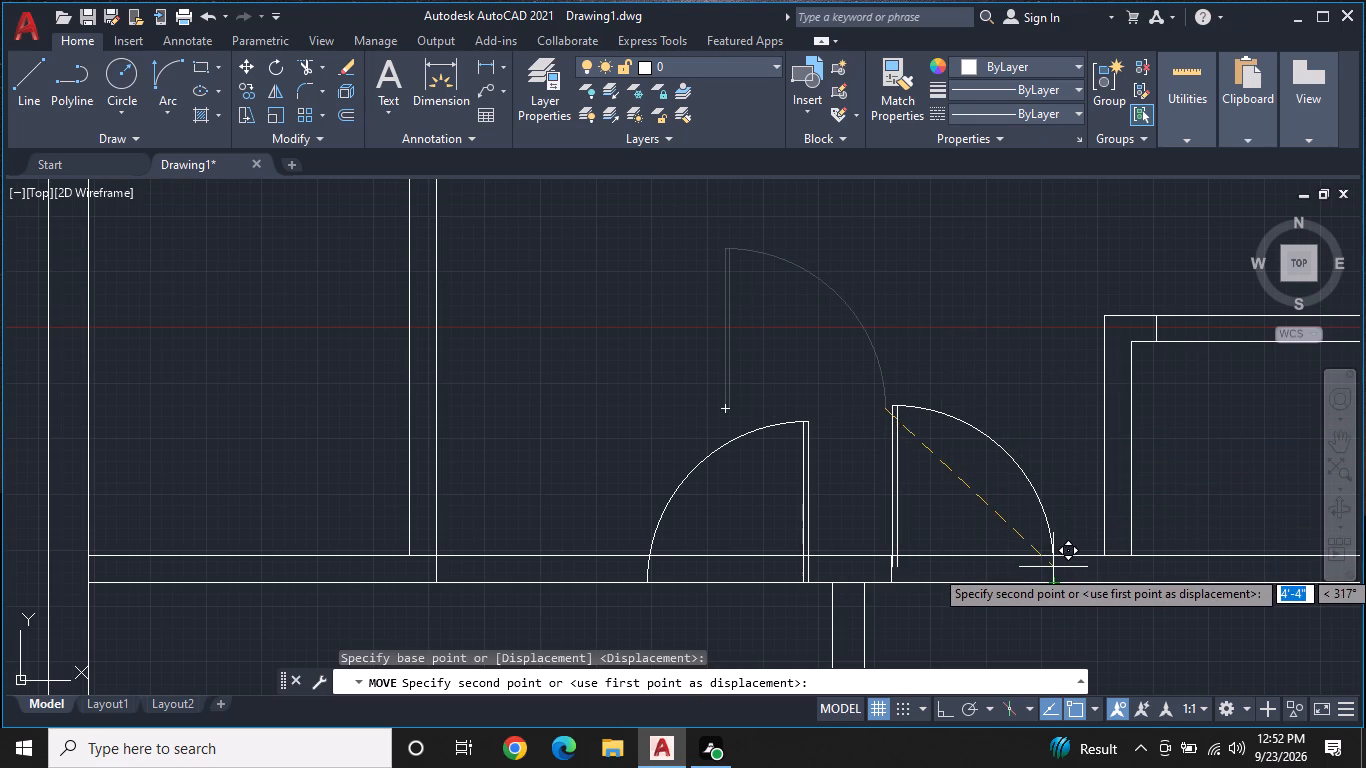
{"action": "left_click", "coordinate": [1054, 501]}
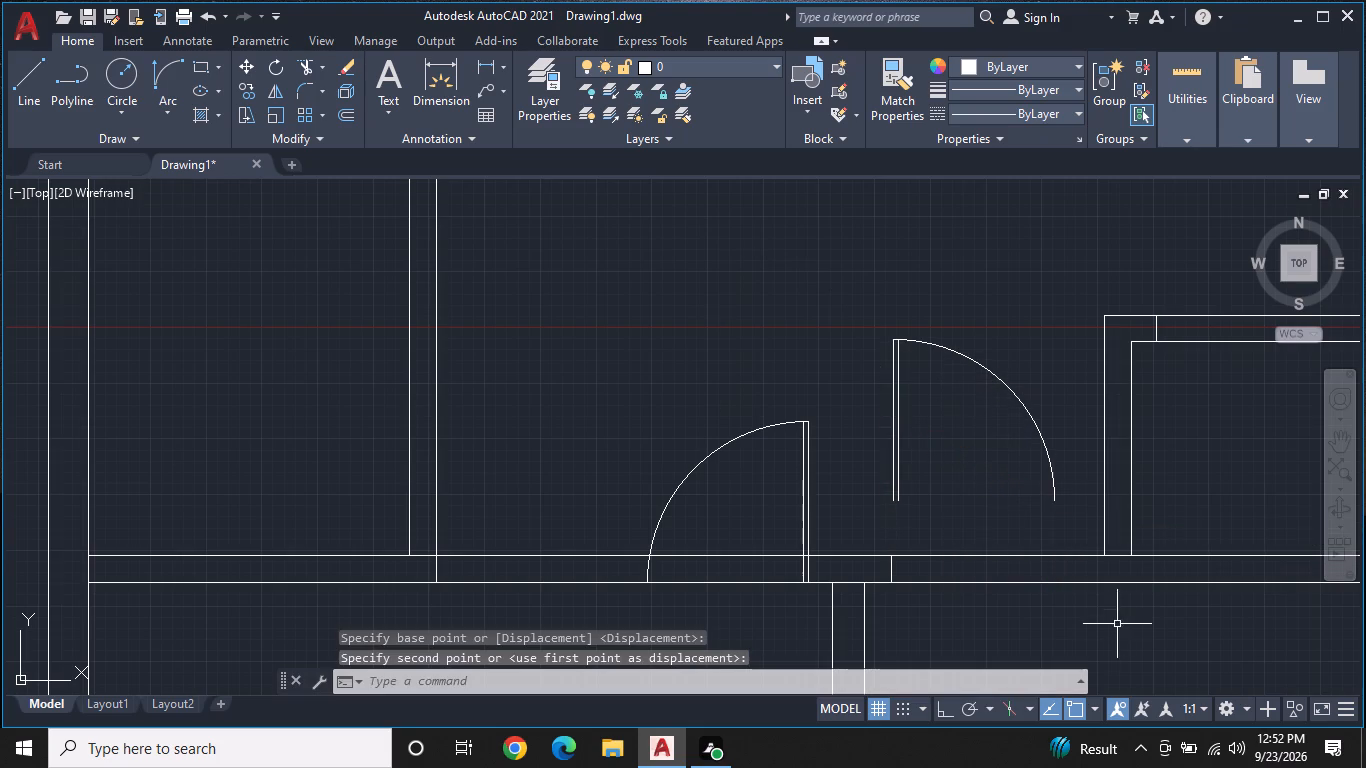
Mirror this door downward about a horizontal line through its leaf's lower end, erasing the source objects.
{"action": "left_click", "coordinate": [1077, 526]}
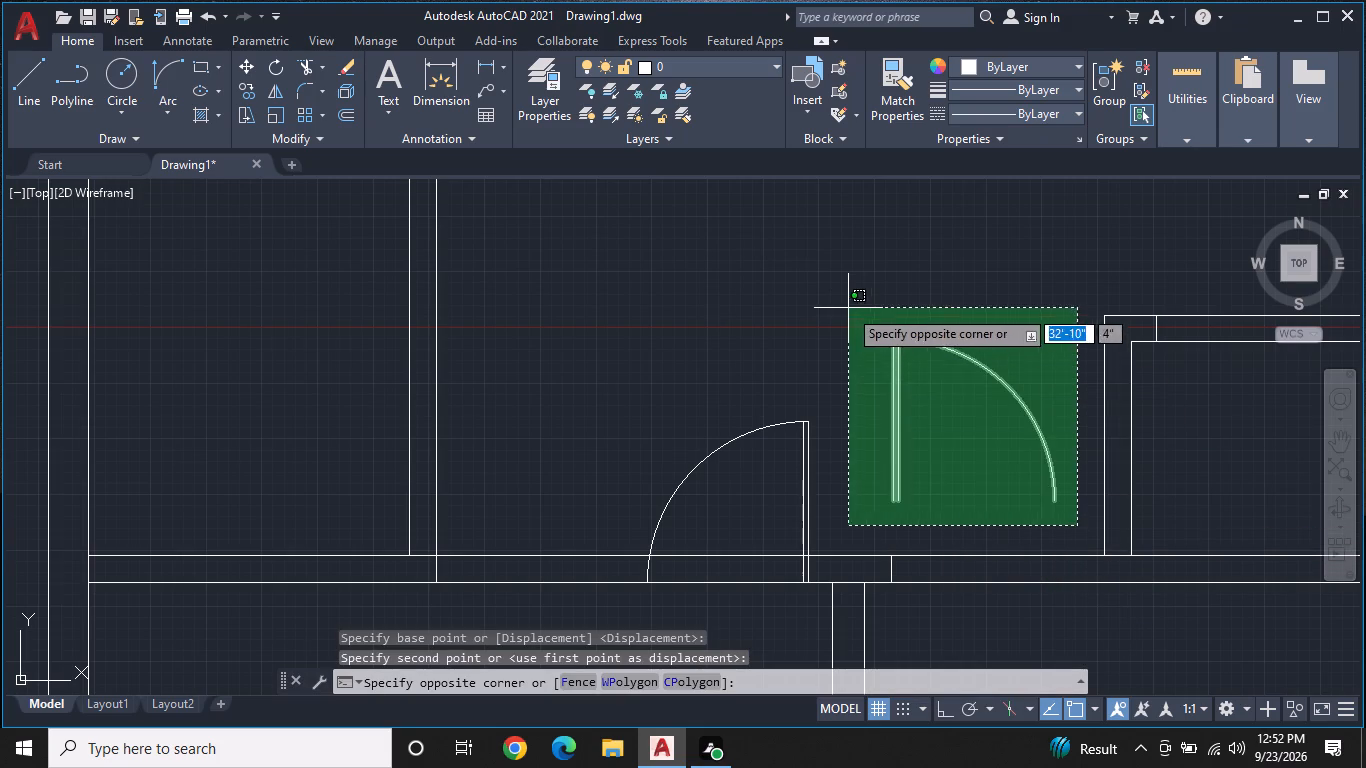
{"action": "left_click", "coordinate": [848, 308]}
{"action": "right_click_drag", "start_coordinate": [919, 381], "coordinate": [922, 400]}
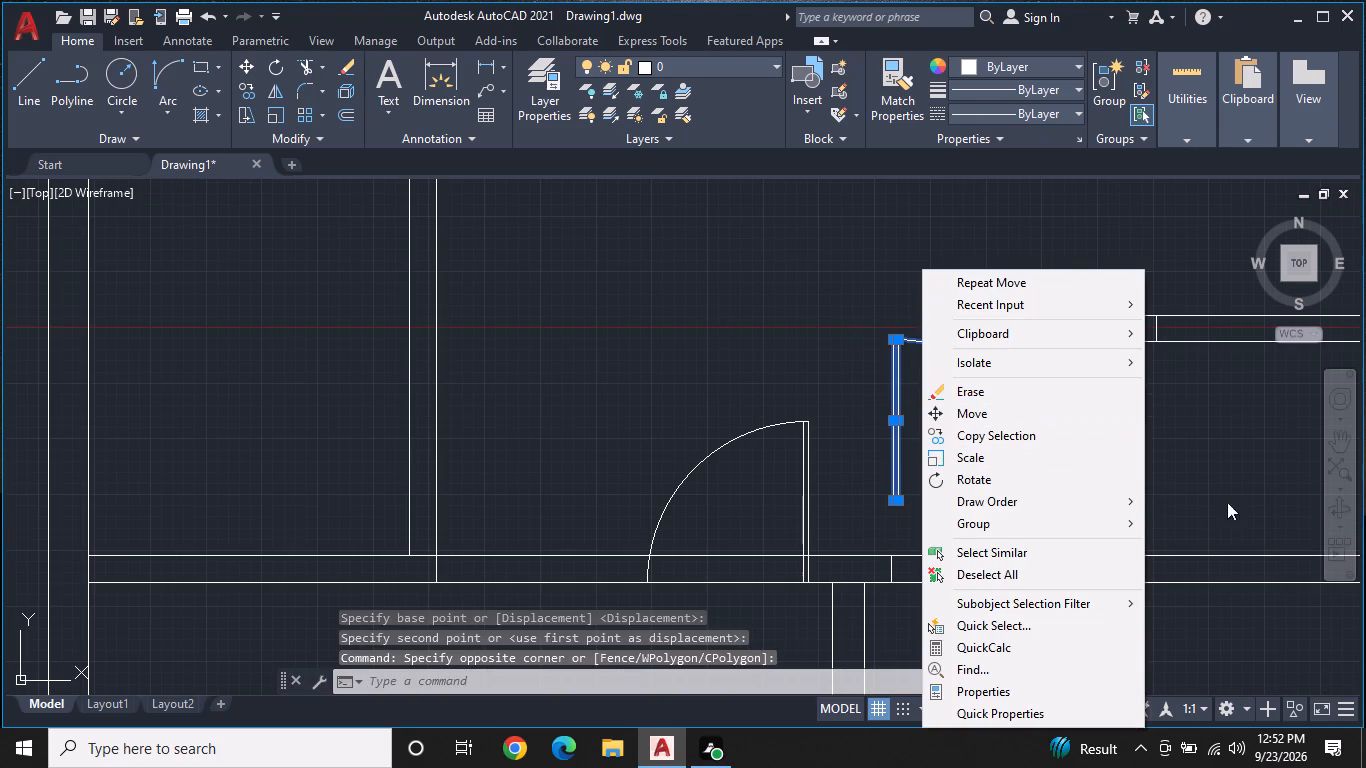
{"action": "left_click", "coordinate": [276, 94]}
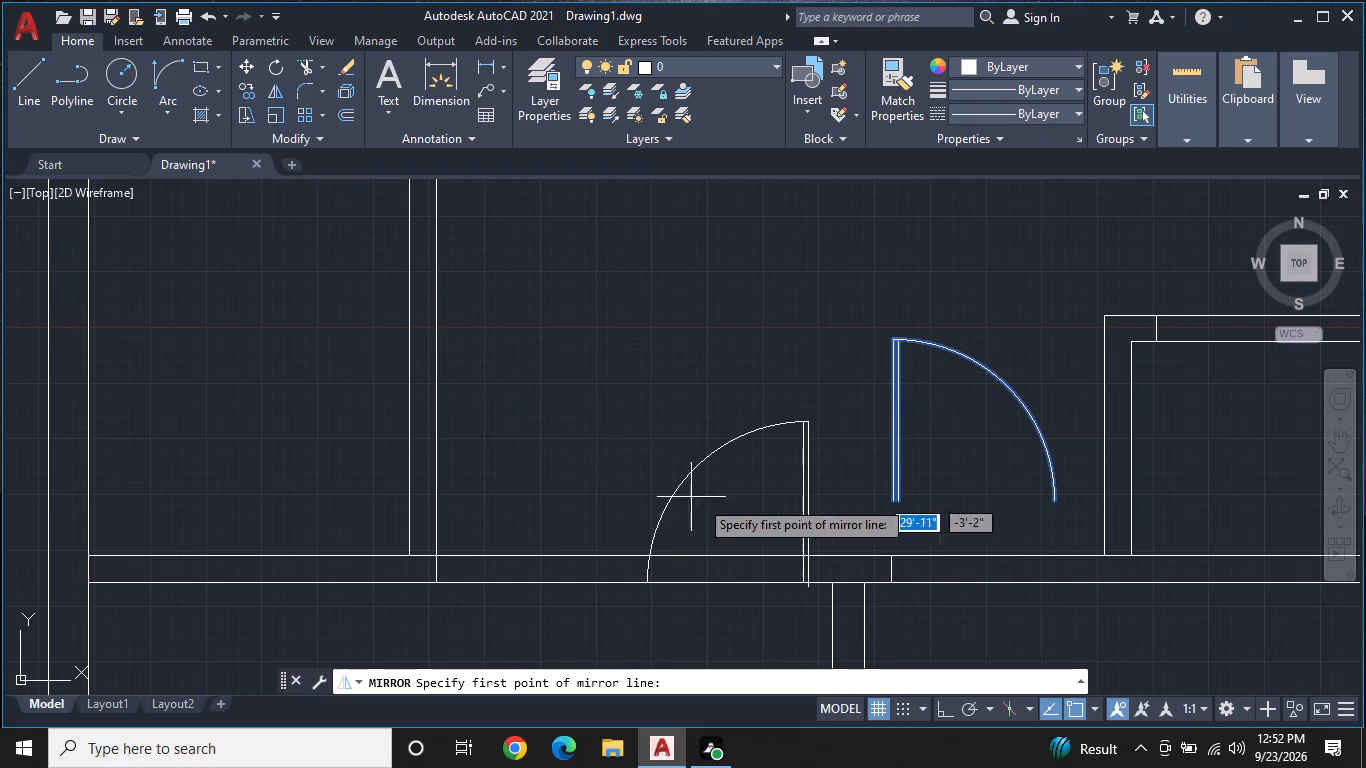
{"action": "left_click", "coordinate": [891, 499]}
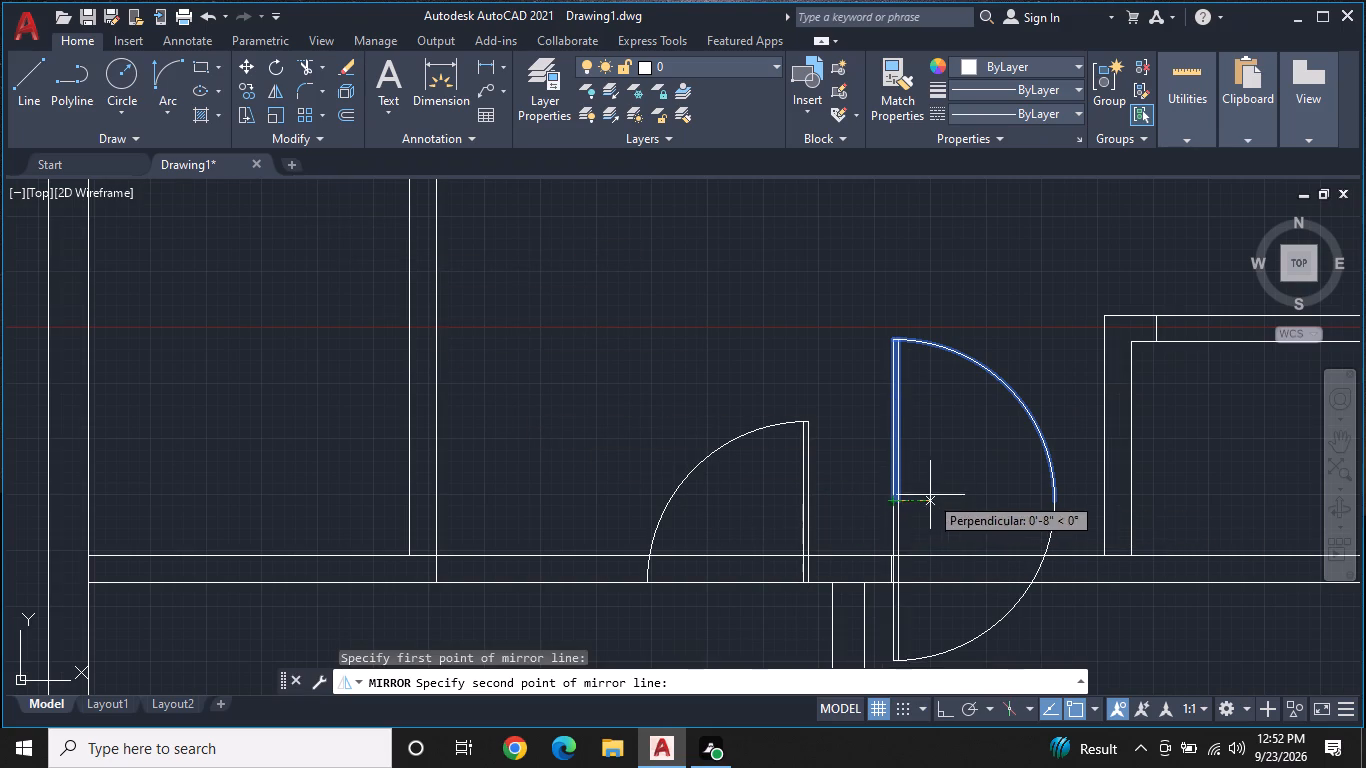
{"action": "left_click", "coordinate": [996, 494]}
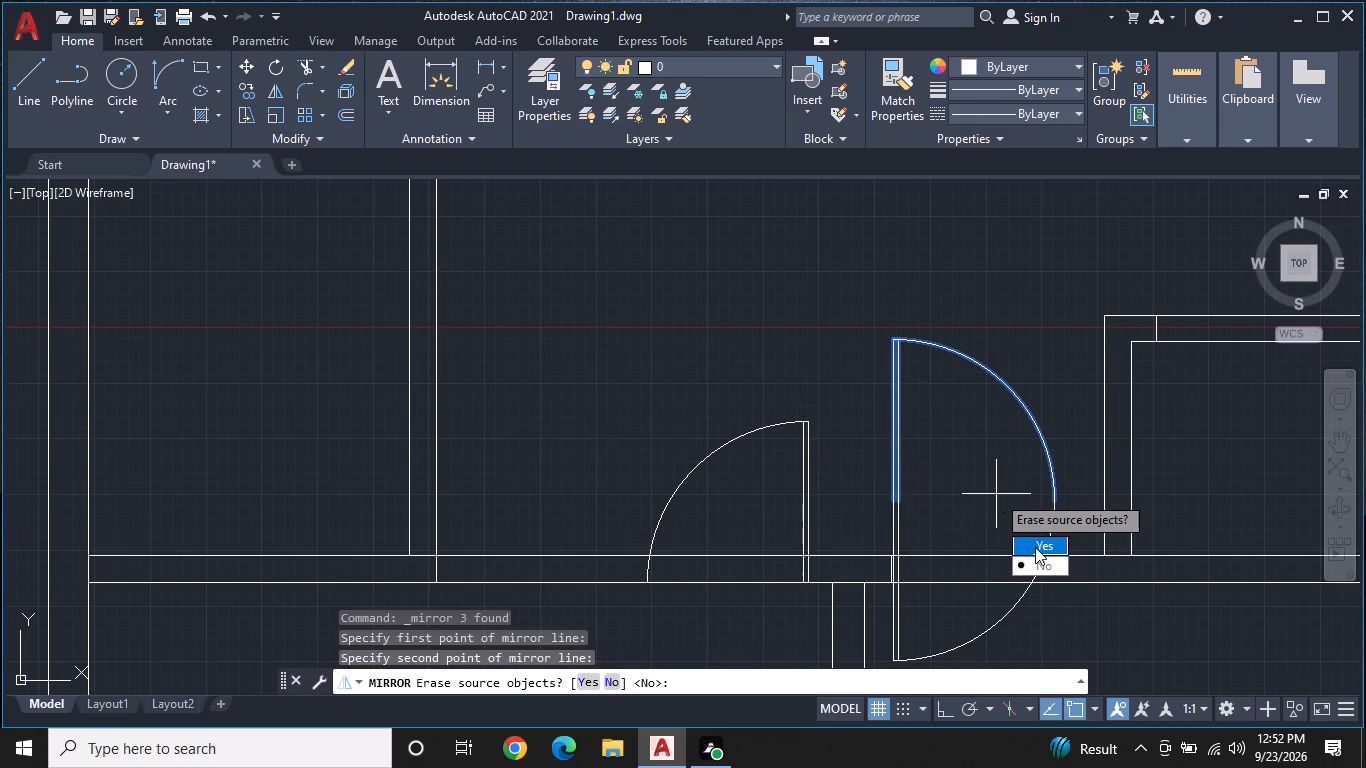
{"action": "left_click_drag", "start_coordinate": [1036, 547], "coordinate": [996, 494]}
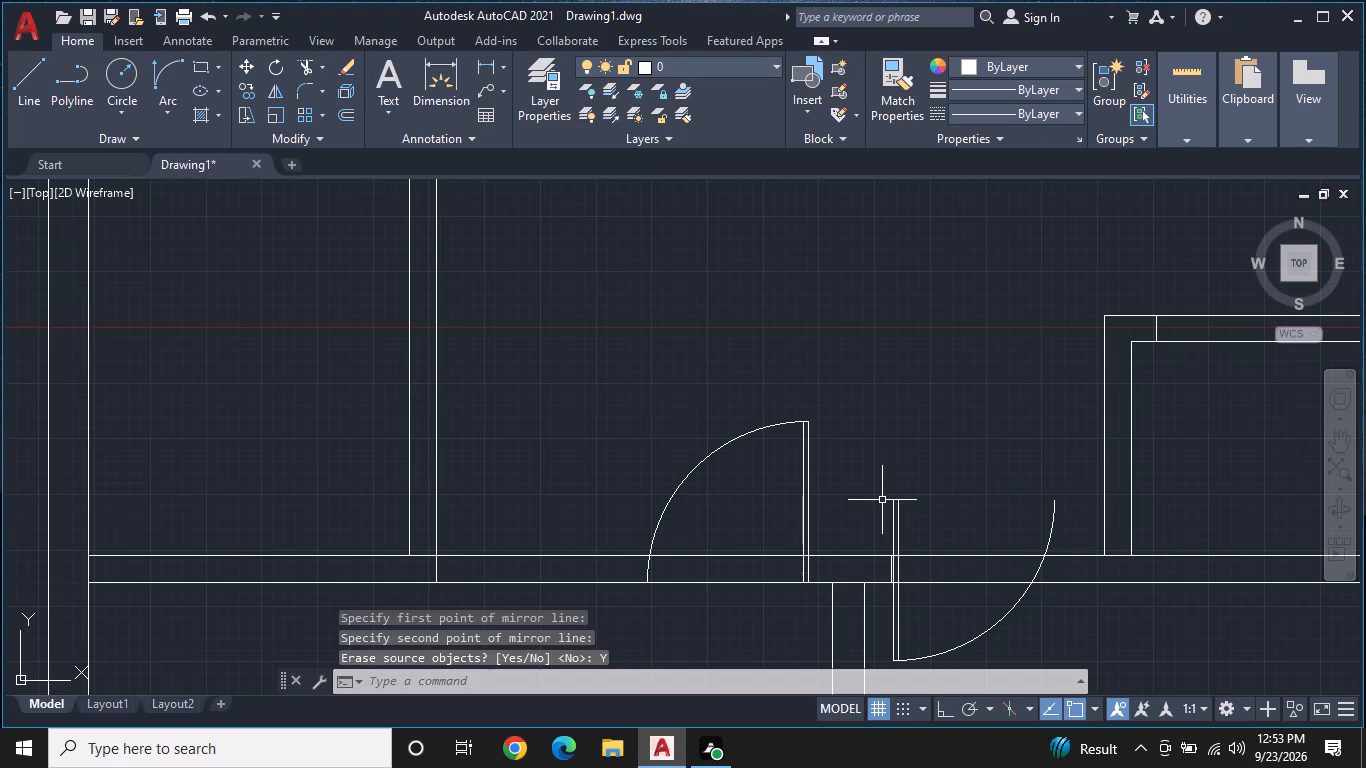
Move the flipped door from its leaf's upper-left end to the top end of the jamb line just right of the vertical wall.
{"action": "left_click", "coordinate": [882, 498]}
{"action": "left_click", "coordinate": [1065, 554]}
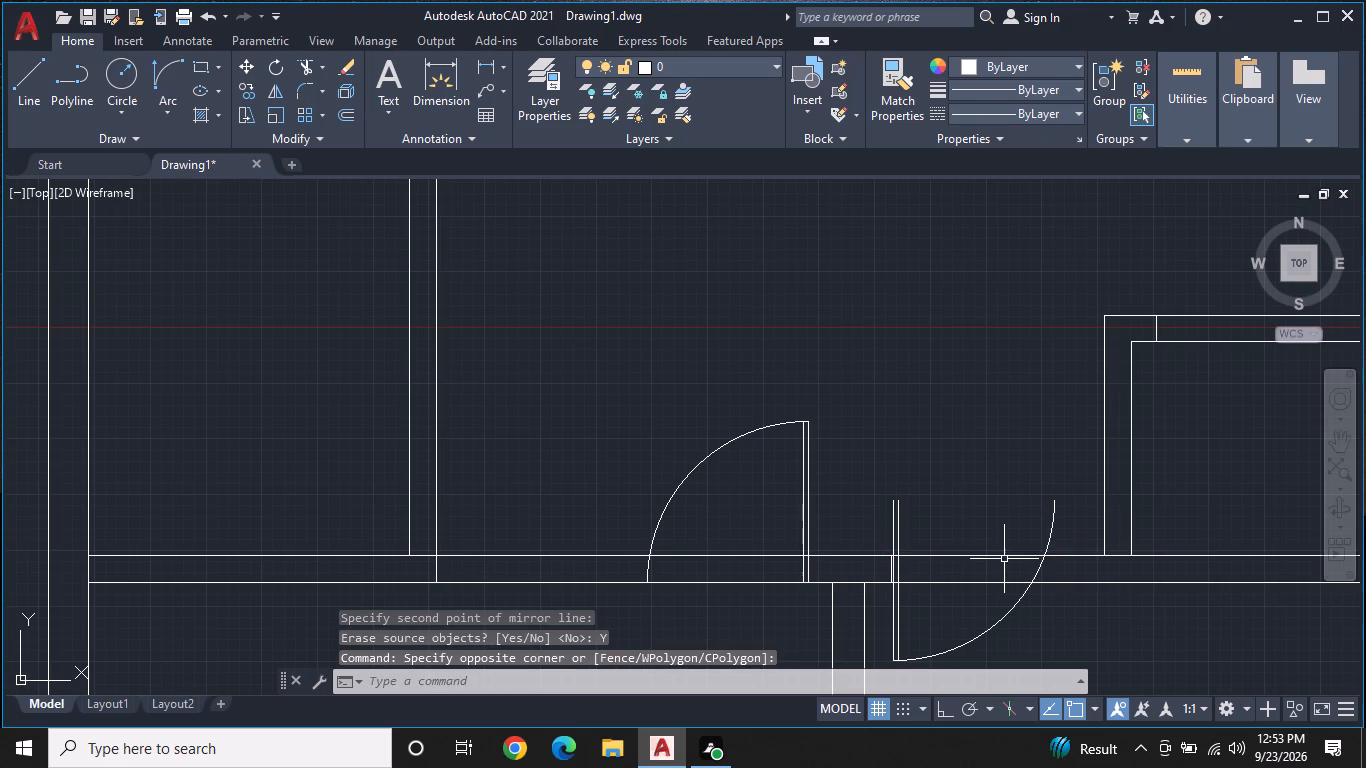
{"action": "left_click", "coordinate": [1076, 547]}
{"action": "double_click", "coordinate": [882, 483]}
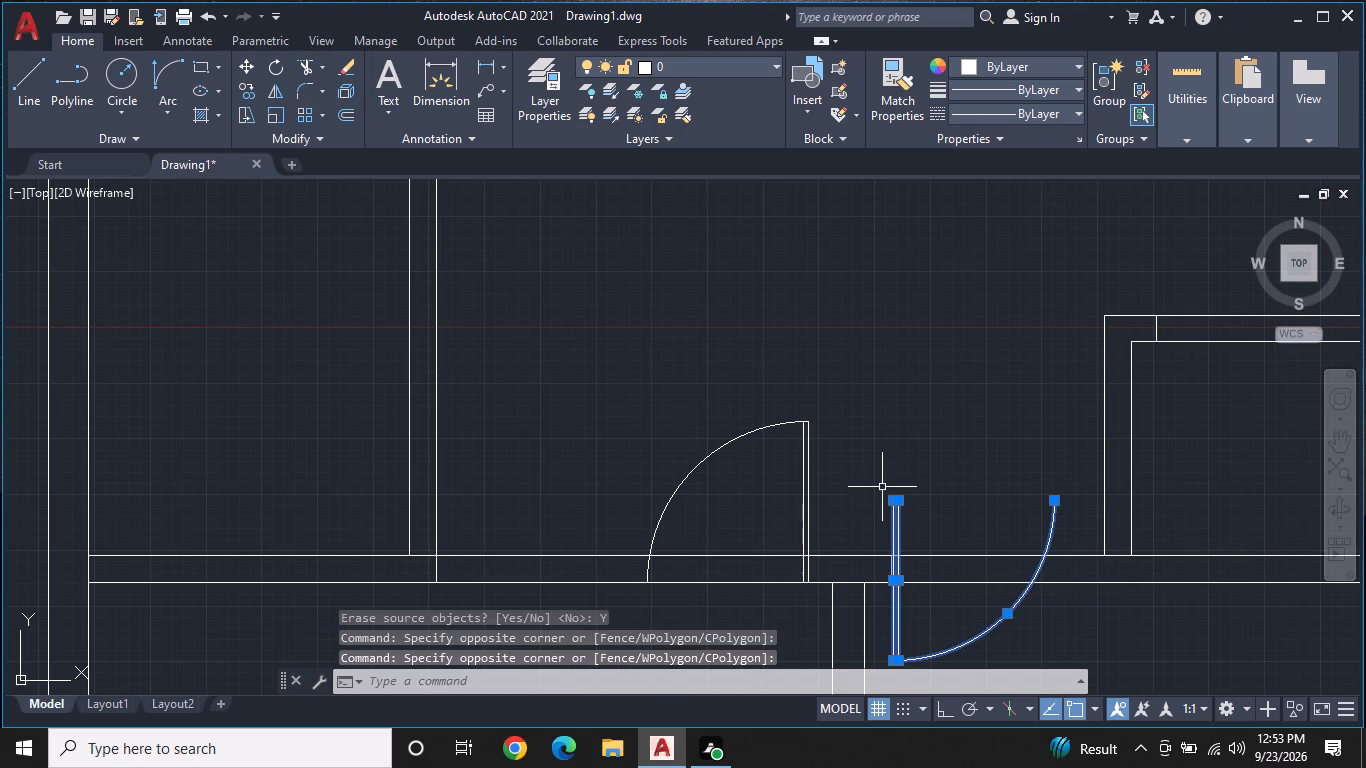
{"action": "scroll", "coordinate": [888, 517], "scroll_direction": "up", "scroll_amount": 1}
{"action": "right_click", "coordinate": [887, 517]}
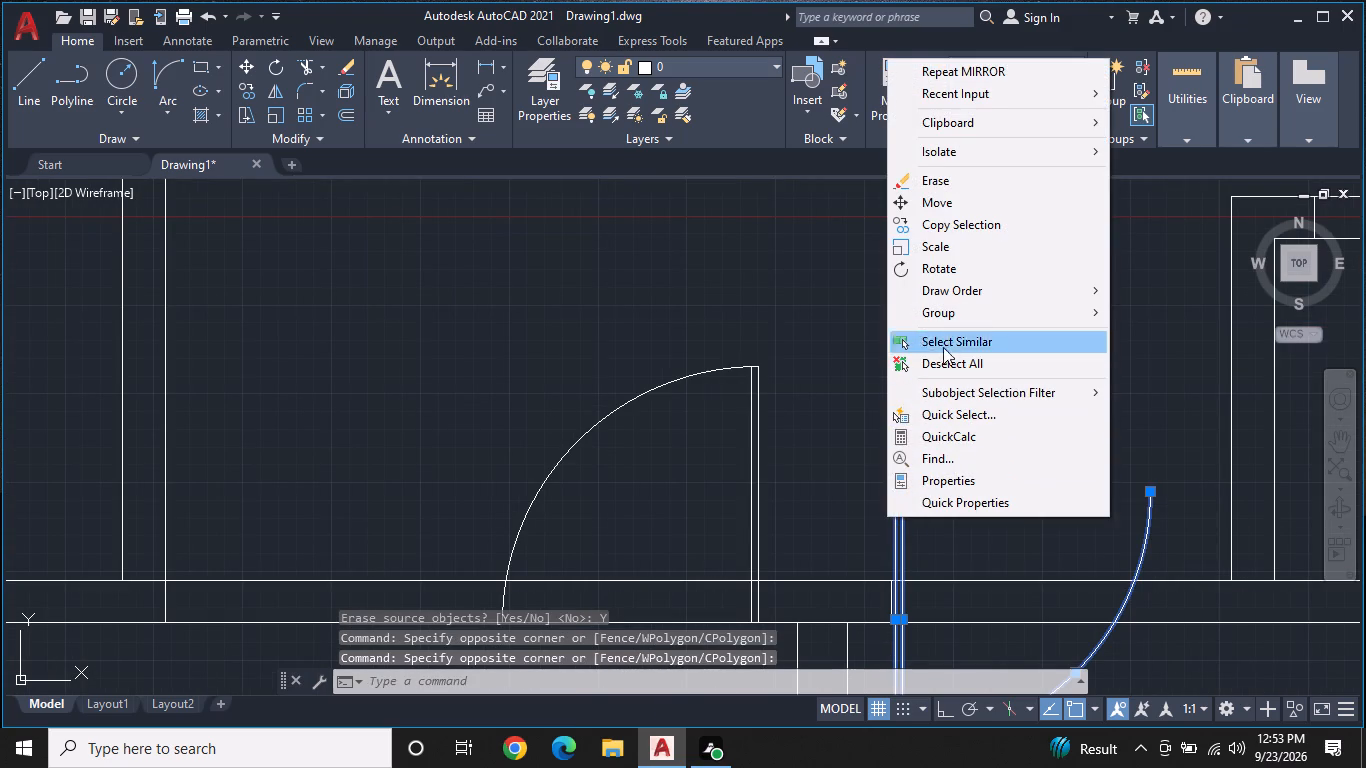
{"action": "left_click", "coordinate": [968, 206]}
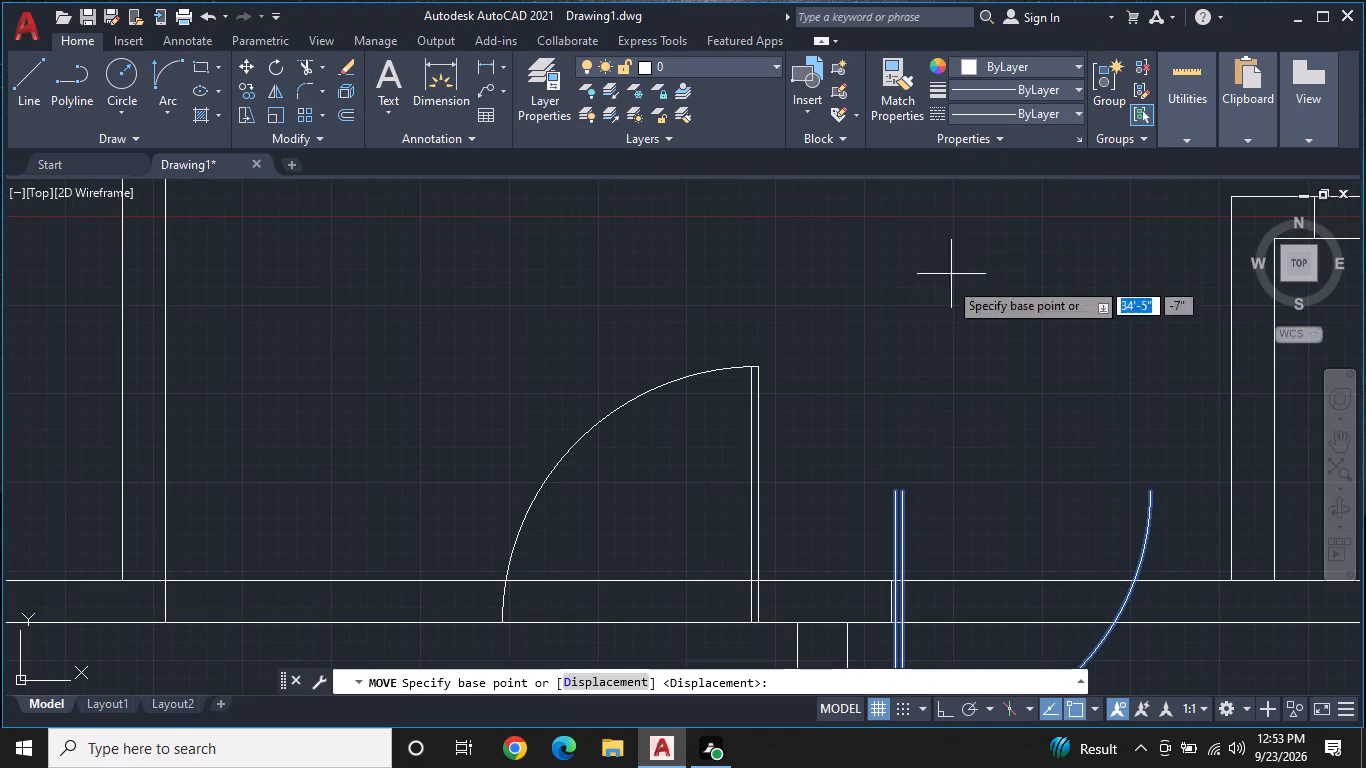
{"action": "left_click", "coordinate": [892, 489]}
{"action": "scroll", "coordinate": [899, 600], "scroll_direction": "up", "scroll_amount": 1}
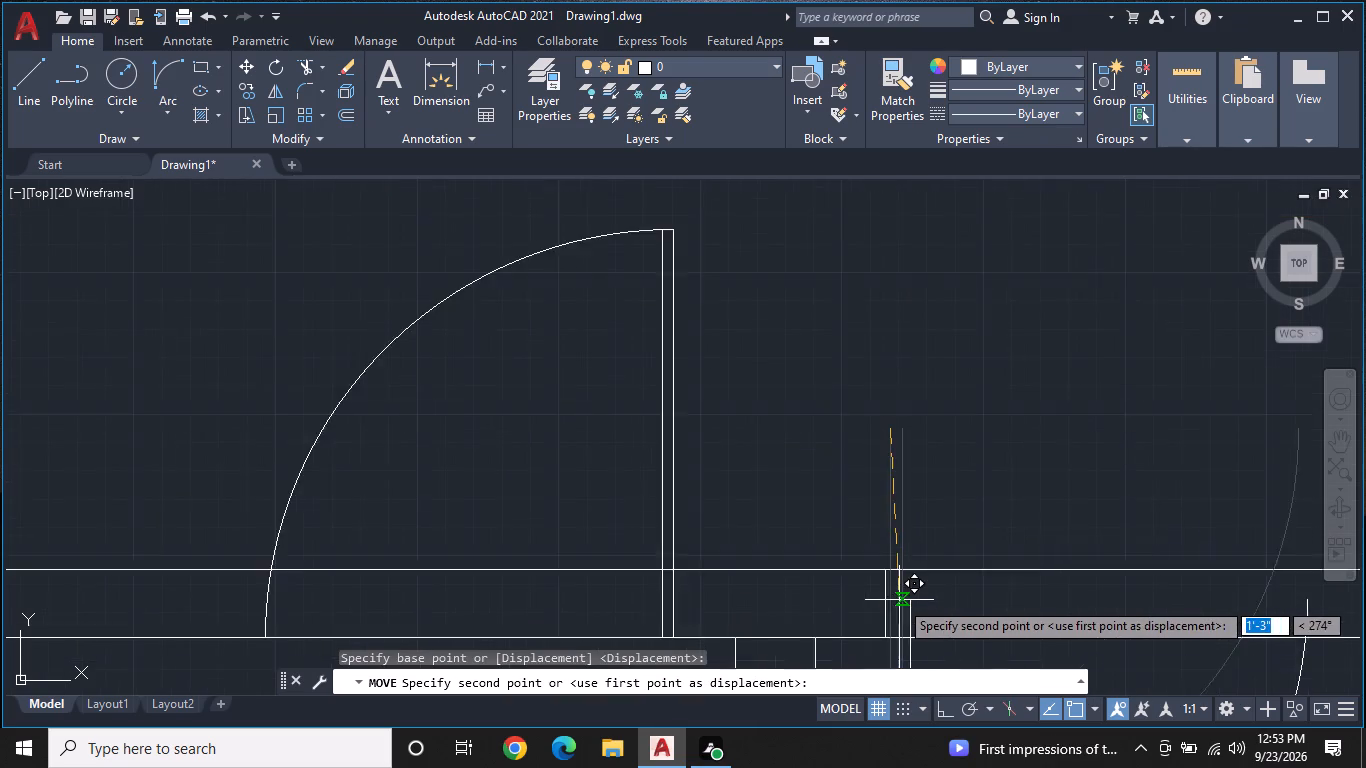
{"action": "scroll", "coordinate": [899, 600], "scroll_direction": "up", "scroll_amount": 1}
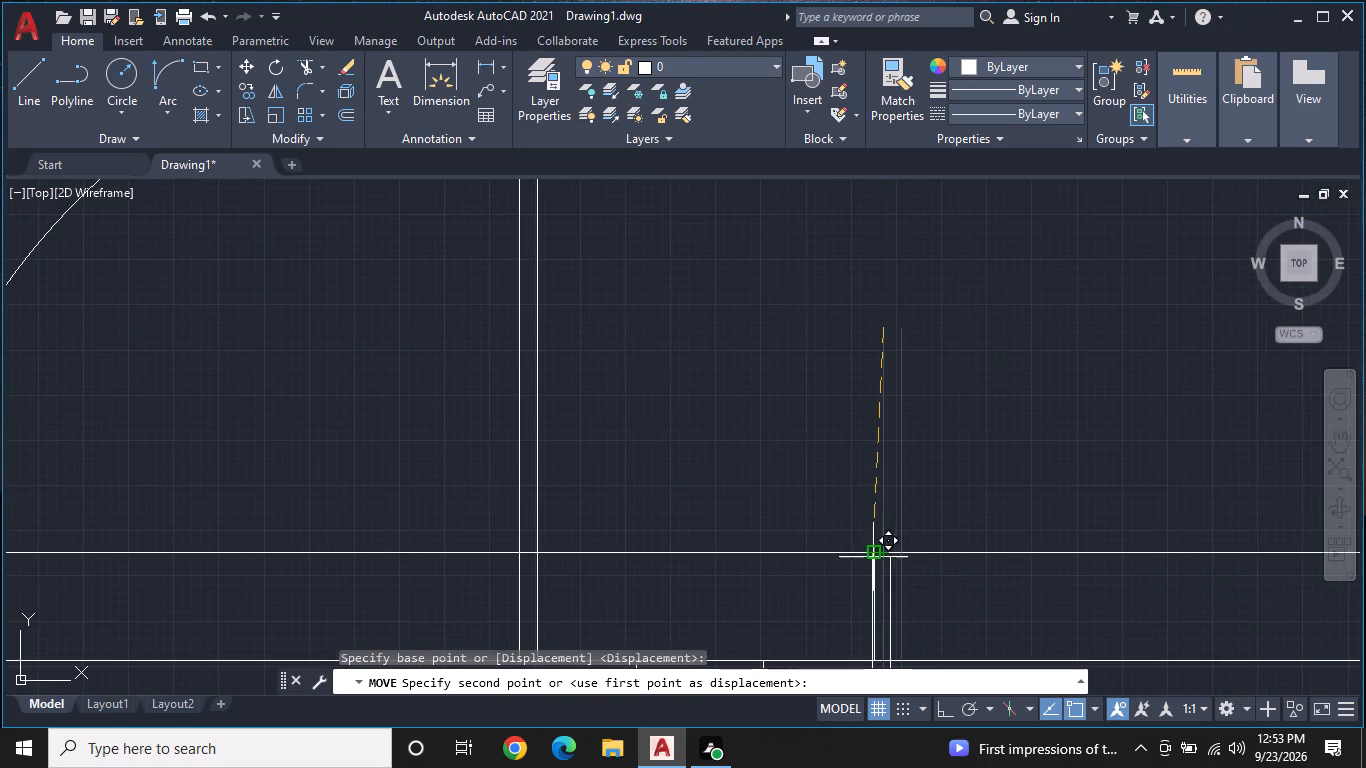
{"action": "left_click", "coordinate": [873, 557]}
{"action": "scroll", "coordinate": [913, 599], "scroll_direction": "down", "scroll_amount": 2}
{"action": "middle_click_drag", "start_coordinate": [907, 591], "coordinate": [875, 549]}
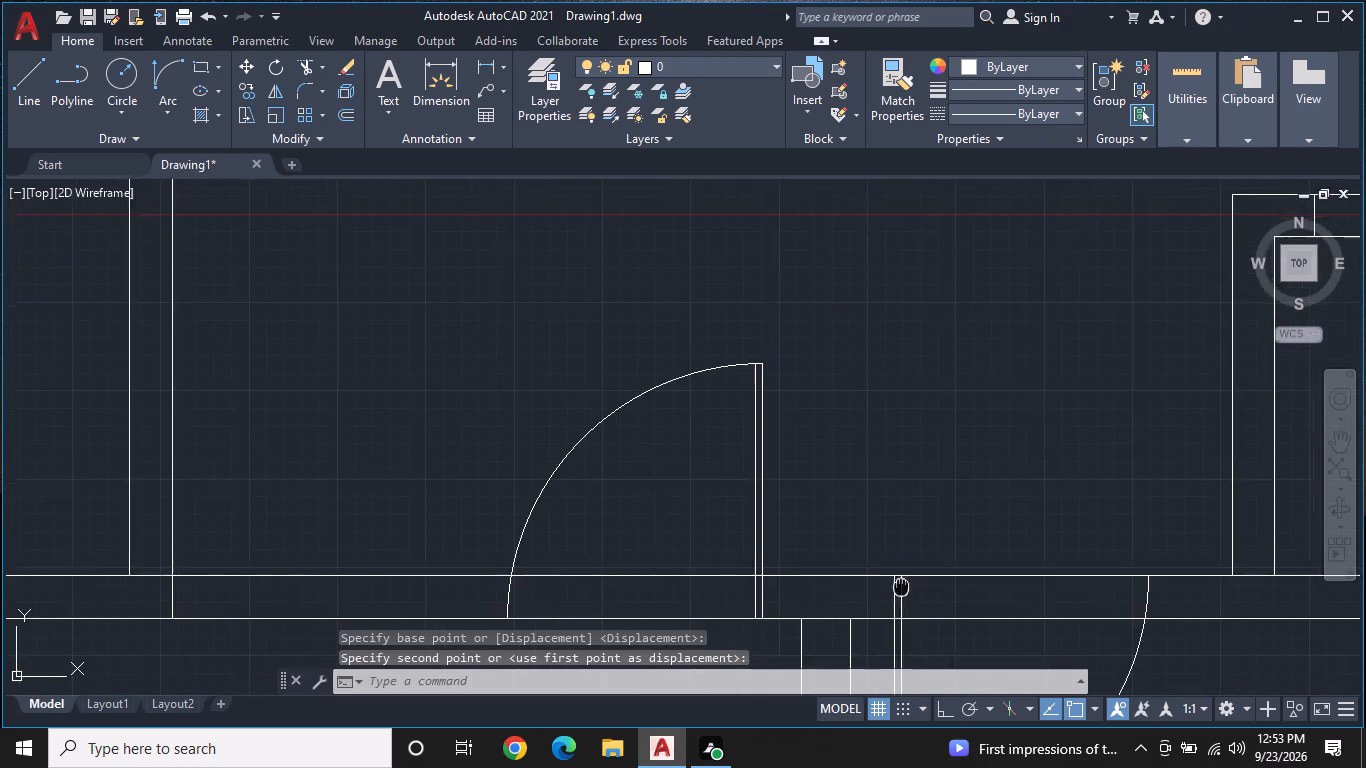
Trim the lower horizontal wall's upper line across the left door opening and its lower line across the right door opening.
{"action": "middle_click_drag", "start_coordinate": [875, 549], "coordinate": [841, 510]}
{"action": "type", "text": "TR"}
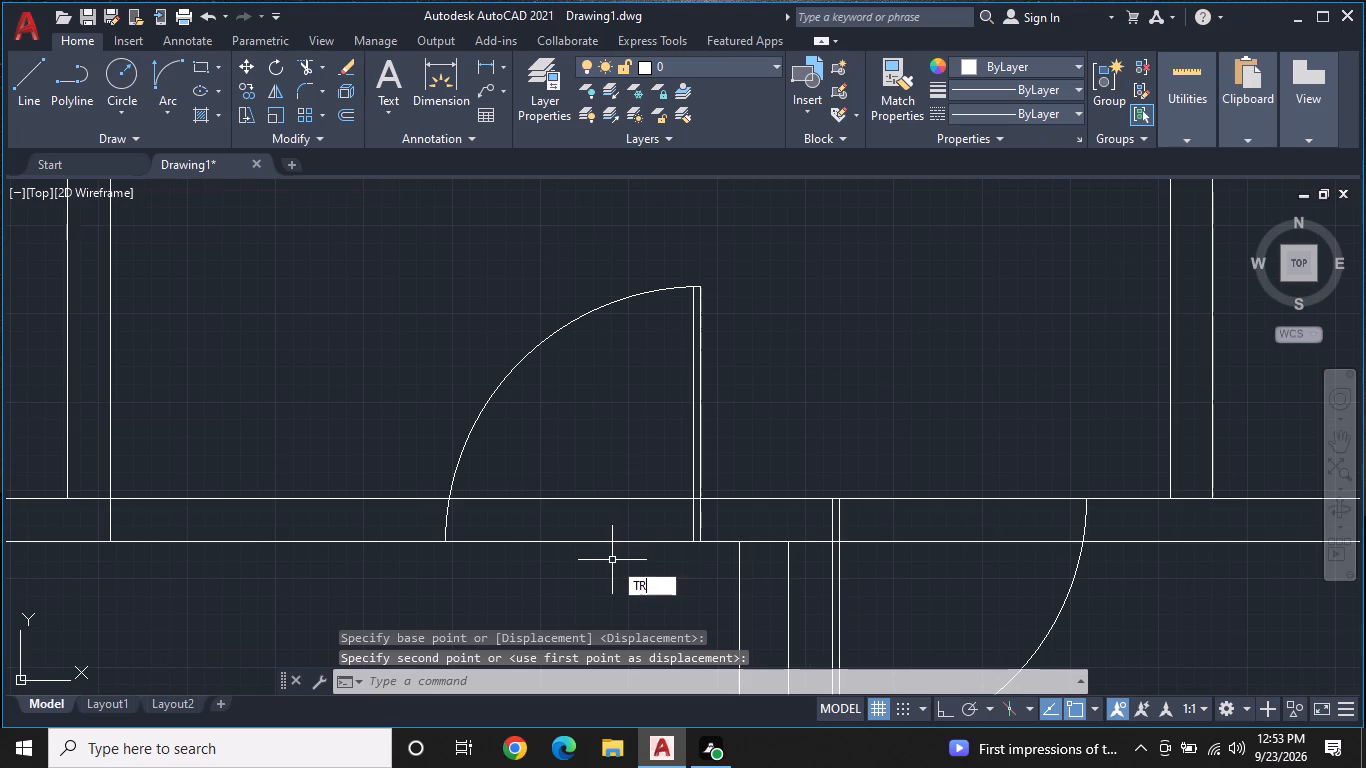
{"action": "key", "text": "space"}
{"action": "left_click", "coordinate": [602, 497]}
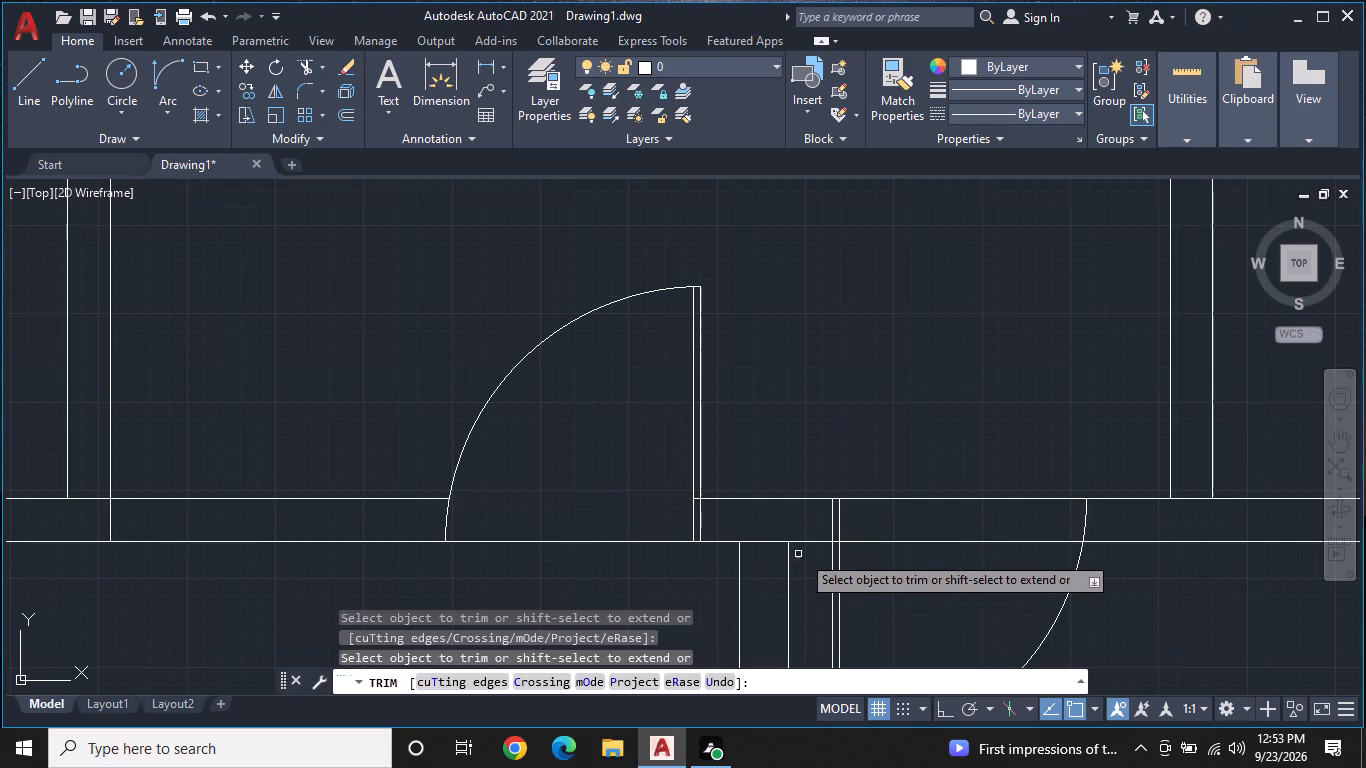
{"action": "left_click", "coordinate": [894, 535]}
{"action": "left_click", "coordinate": [901, 550]}
{"action": "scroll", "coordinate": [901, 550], "scroll_direction": "down", "scroll_amount": 2}
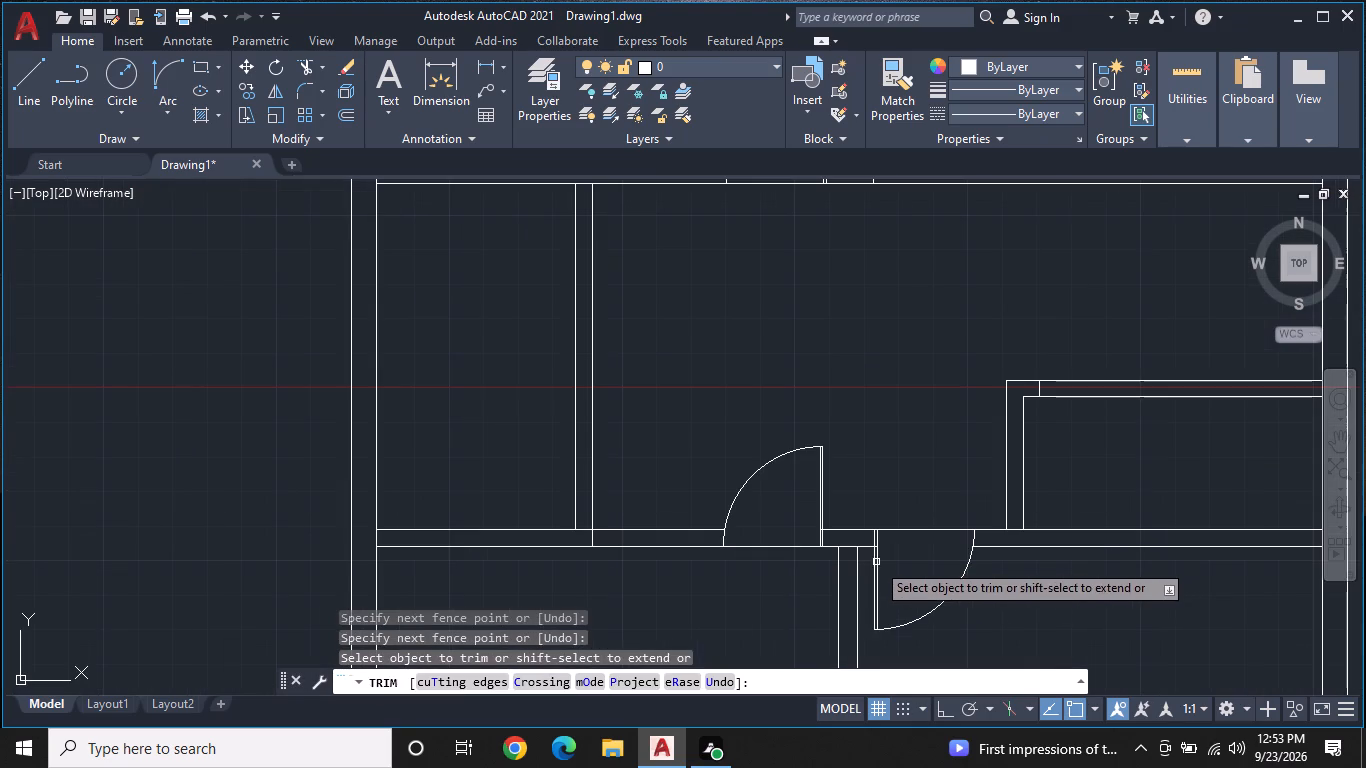
Trim the short wall-line stubs left inside the leaves of these two doors on the lower horizontal wall.
{"action": "scroll", "coordinate": [881, 553], "scroll_direction": "up", "scroll_amount": 2}
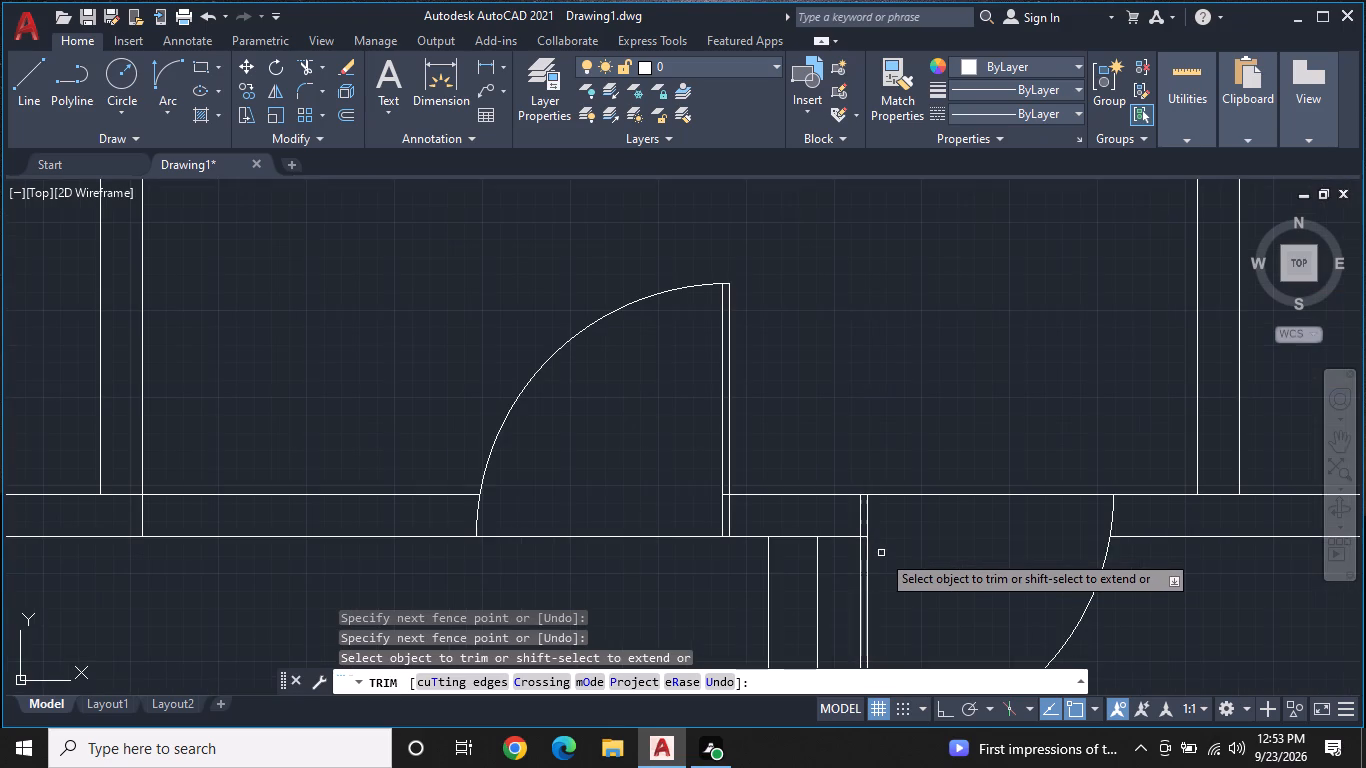
{"action": "scroll", "coordinate": [859, 535], "scroll_direction": "up", "scroll_amount": 2}
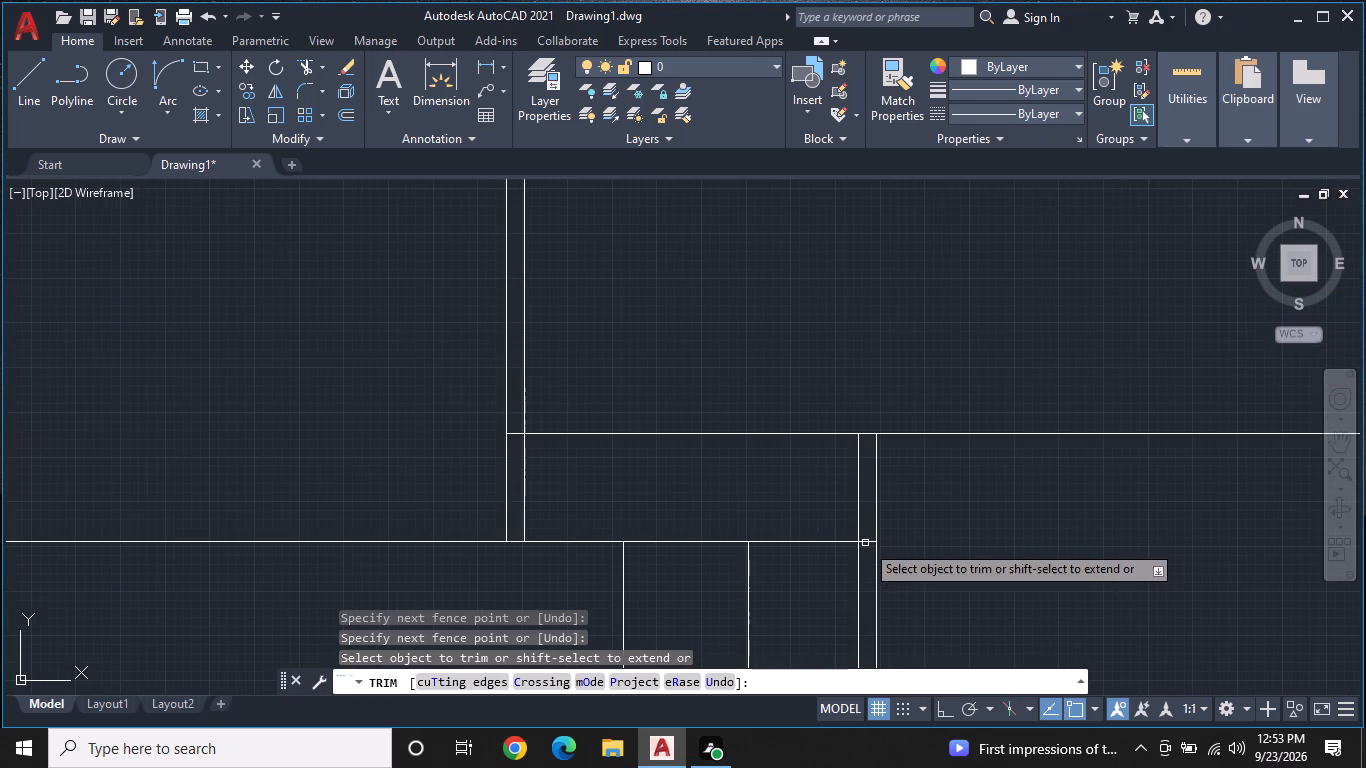
{"action": "left_click", "coordinate": [864, 542]}
{"action": "scroll", "coordinate": [866, 552], "scroll_direction": "down", "scroll_amount": 2}
{"action": "middle_click_drag", "start_coordinate": [849, 570], "coordinate": [882, 515]}
{"action": "scroll", "coordinate": [883, 514], "scroll_direction": "down", "scroll_amount": 2}
{"action": "scroll", "coordinate": [843, 502], "scroll_direction": "up", "scroll_amount": 3}
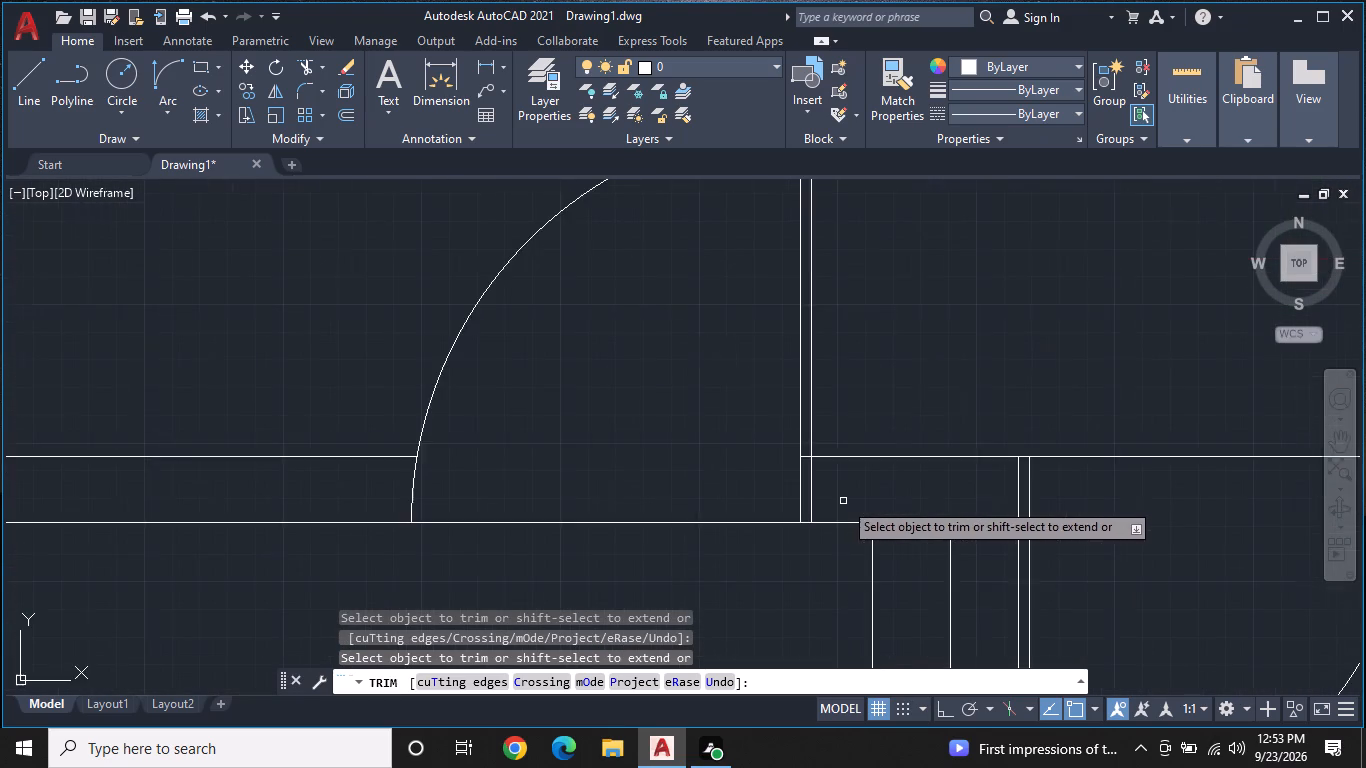
{"action": "scroll", "coordinate": [832, 493], "scroll_direction": "up", "scroll_amount": 1}
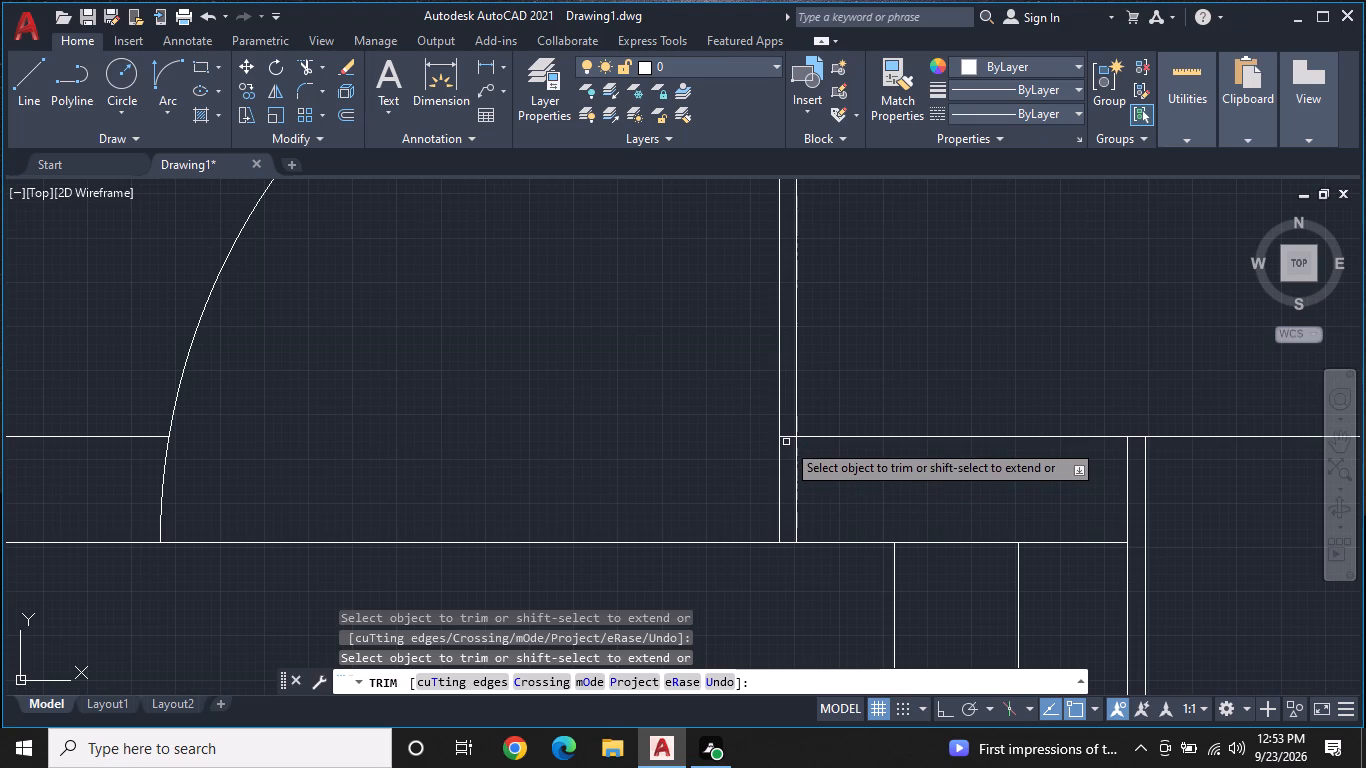
{"action": "left_click", "coordinate": [786, 439]}
{"action": "scroll", "coordinate": [800, 564], "scroll_direction": "down", "scroll_amount": 5}
{"action": "middle_click_drag", "start_coordinate": [836, 586], "coordinate": [824, 560]}
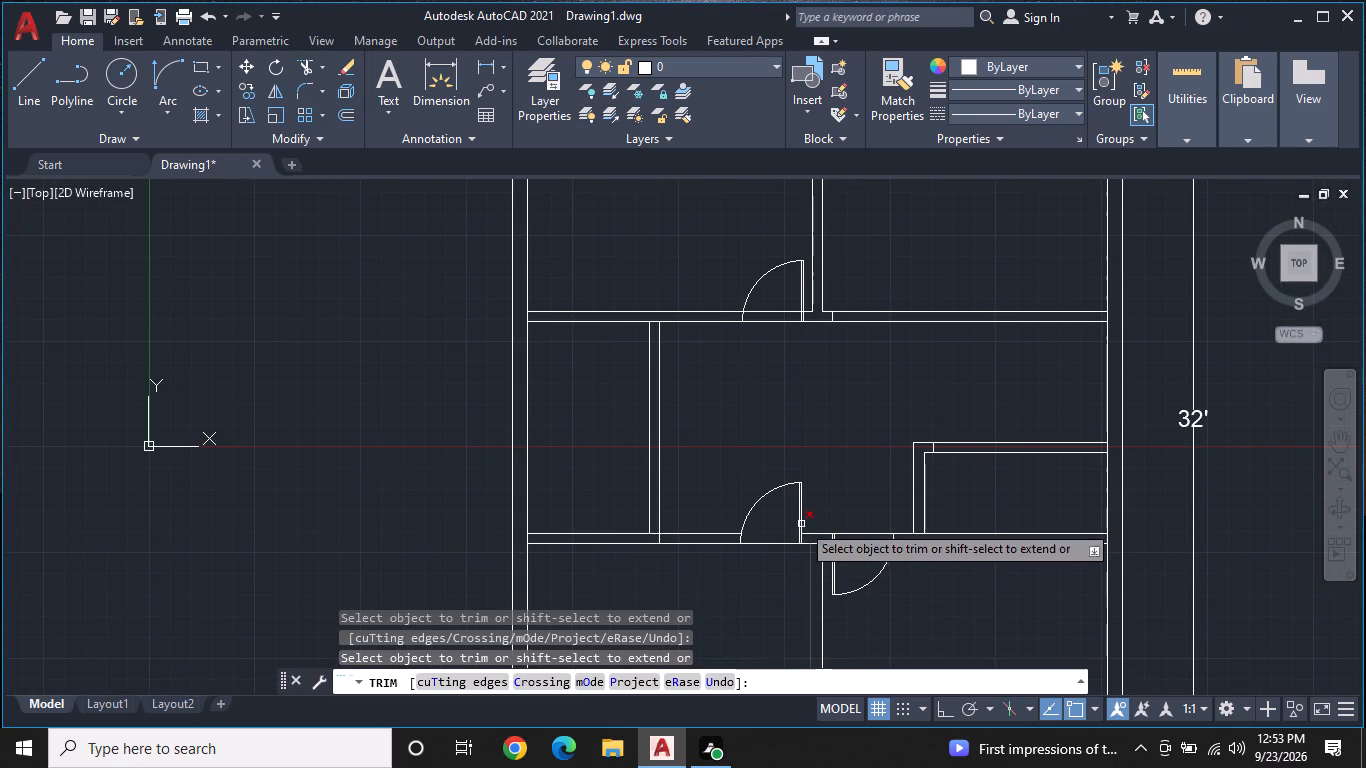
{"action": "middle_click_drag", "start_coordinate": [853, 391], "coordinate": [827, 406]}
{"action": "middle_click", "coordinate": [827, 406]}
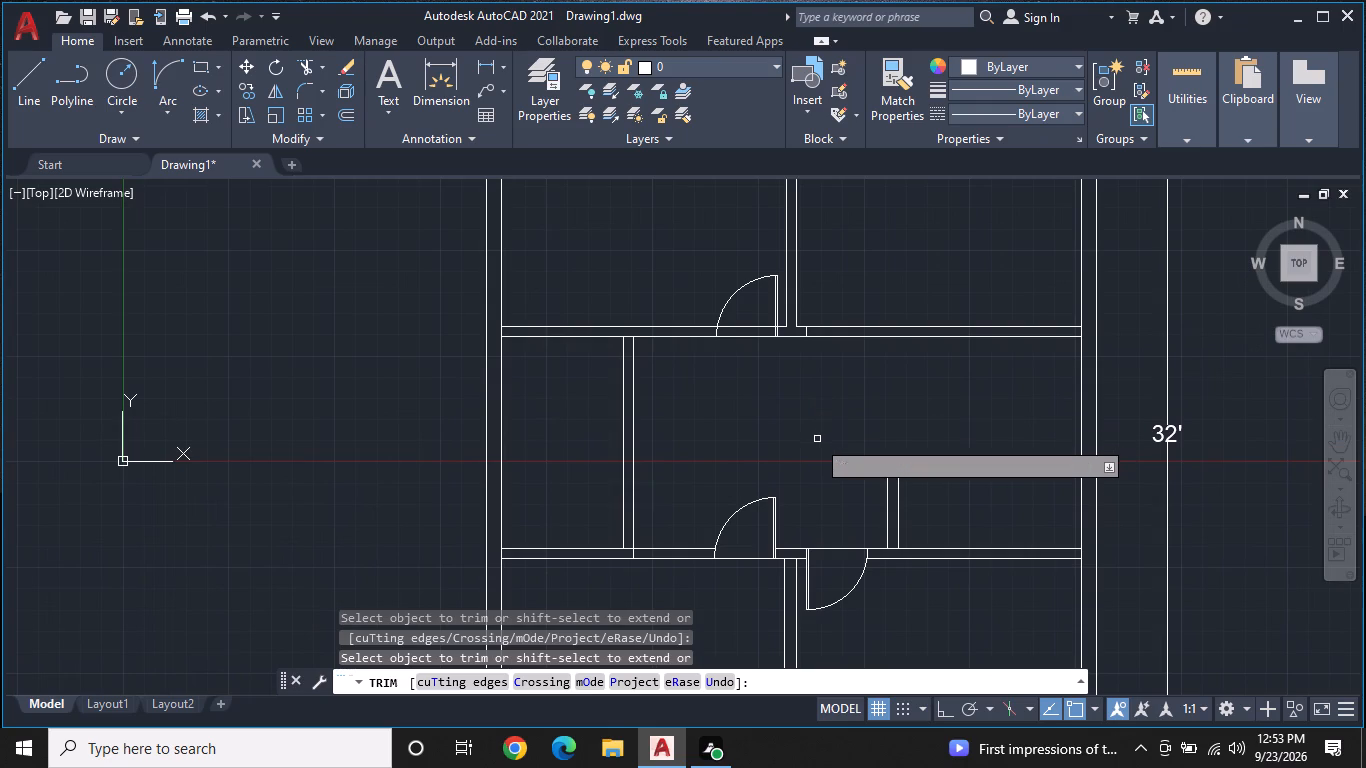
{"action": "scroll", "coordinate": [798, 485], "scroll_direction": "up", "scroll_amount": 1}
{"action": "middle_click_drag", "start_coordinate": [796, 484], "coordinate": [806, 433]}
{"action": "key", "text": "Escape"}
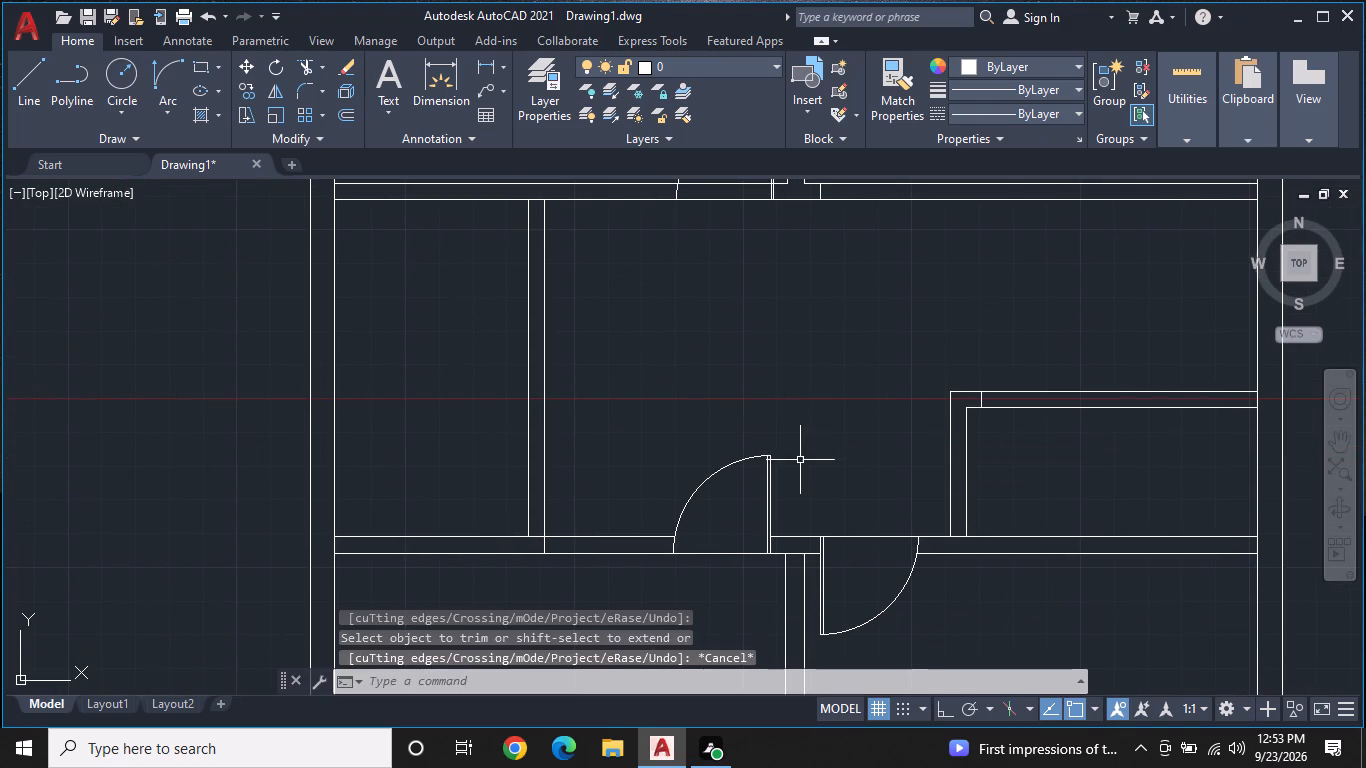
Copy the upward-opening door on the lower wall from its leaf's lower-right end to open space in the middle room.
{"action": "left_click", "coordinate": [794, 481]}
{"action": "left_click", "coordinate": [718, 449]}
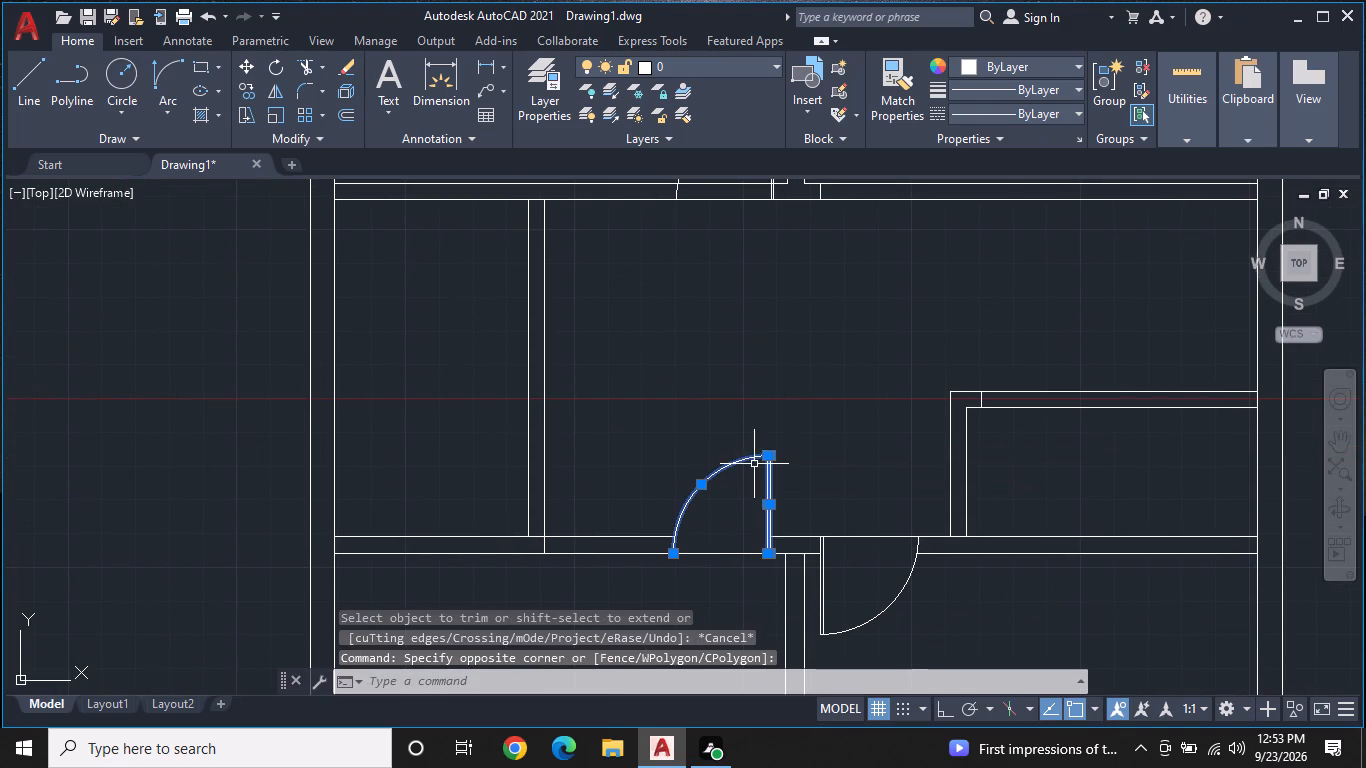
{"action": "right_click", "coordinate": [762, 466]}
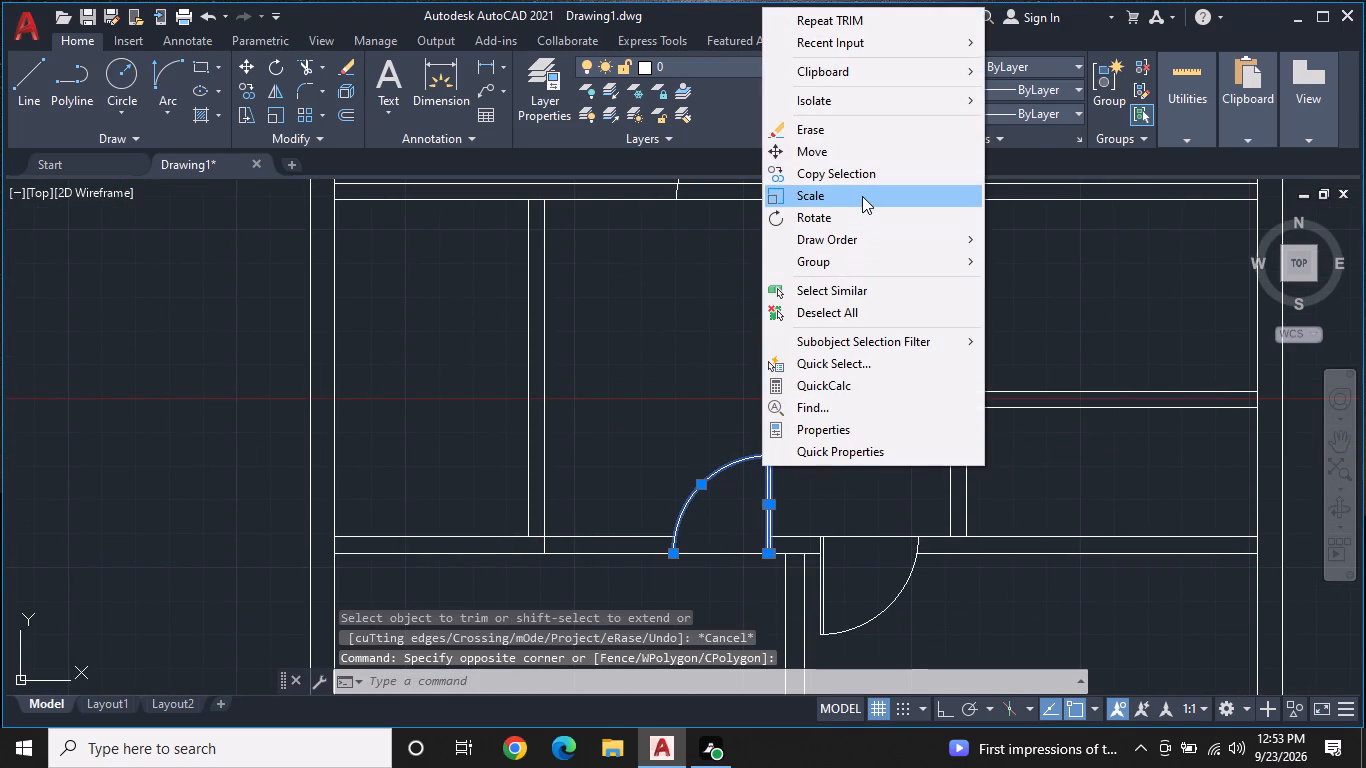
{"action": "left_click", "coordinate": [879, 180]}
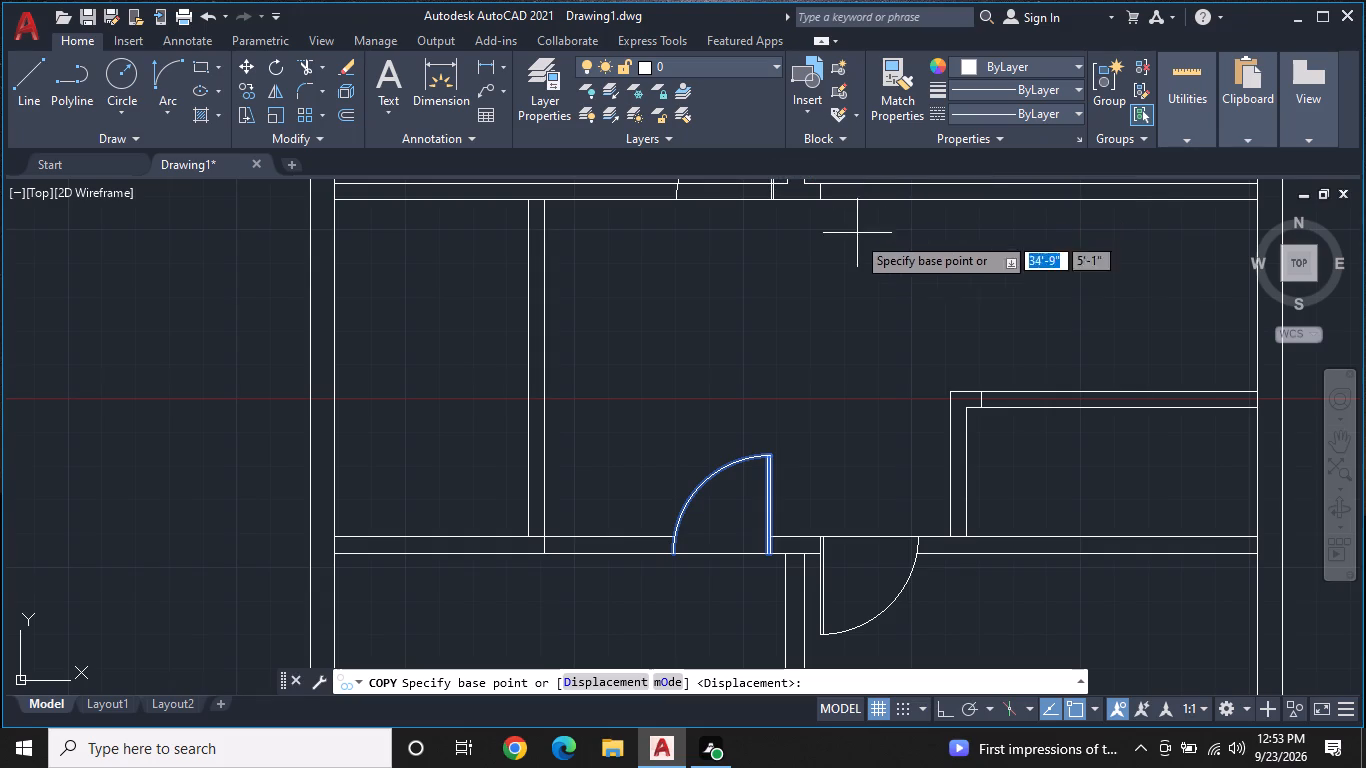
{"action": "scroll", "coordinate": [772, 564], "scroll_direction": "up", "scroll_amount": 2}
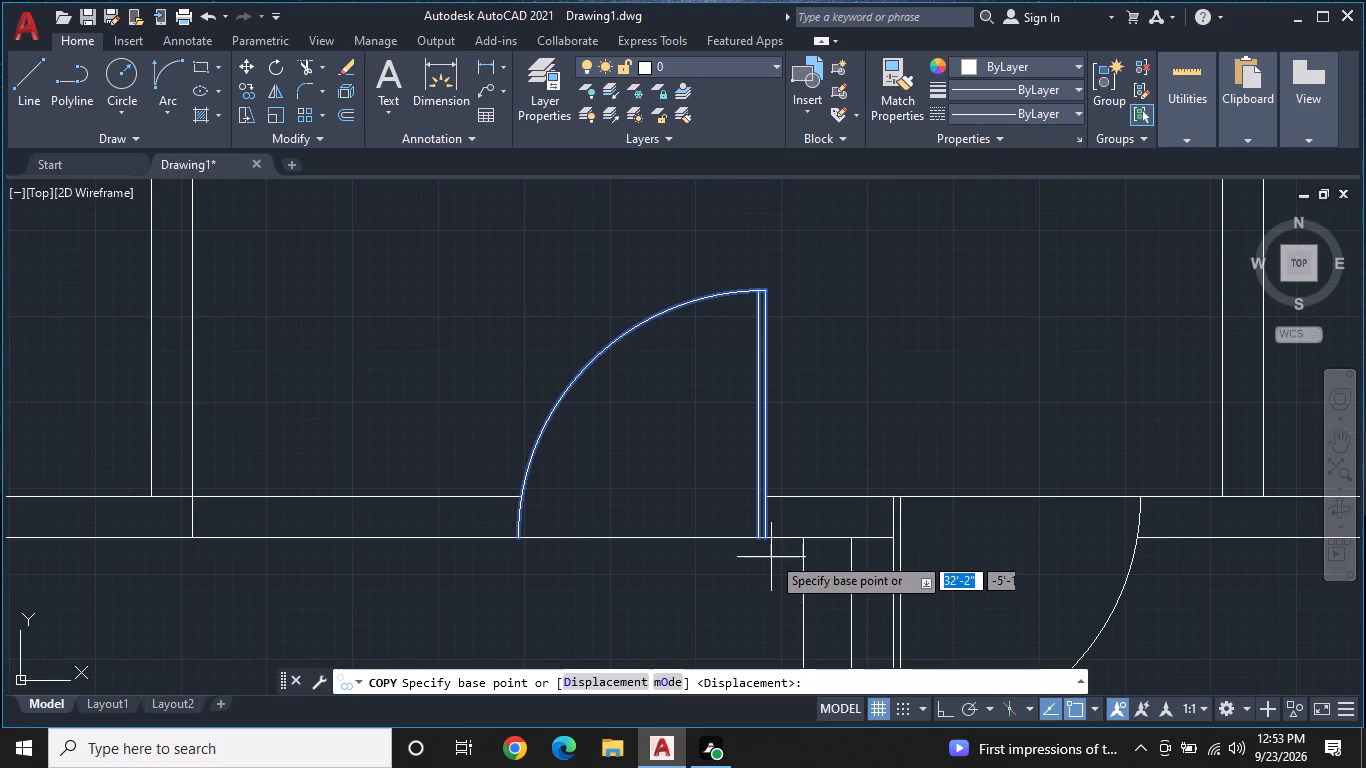
{"action": "left_click", "coordinate": [770, 532]}
{"action": "scroll", "coordinate": [836, 366], "scroll_direction": "down", "scroll_amount": 2}
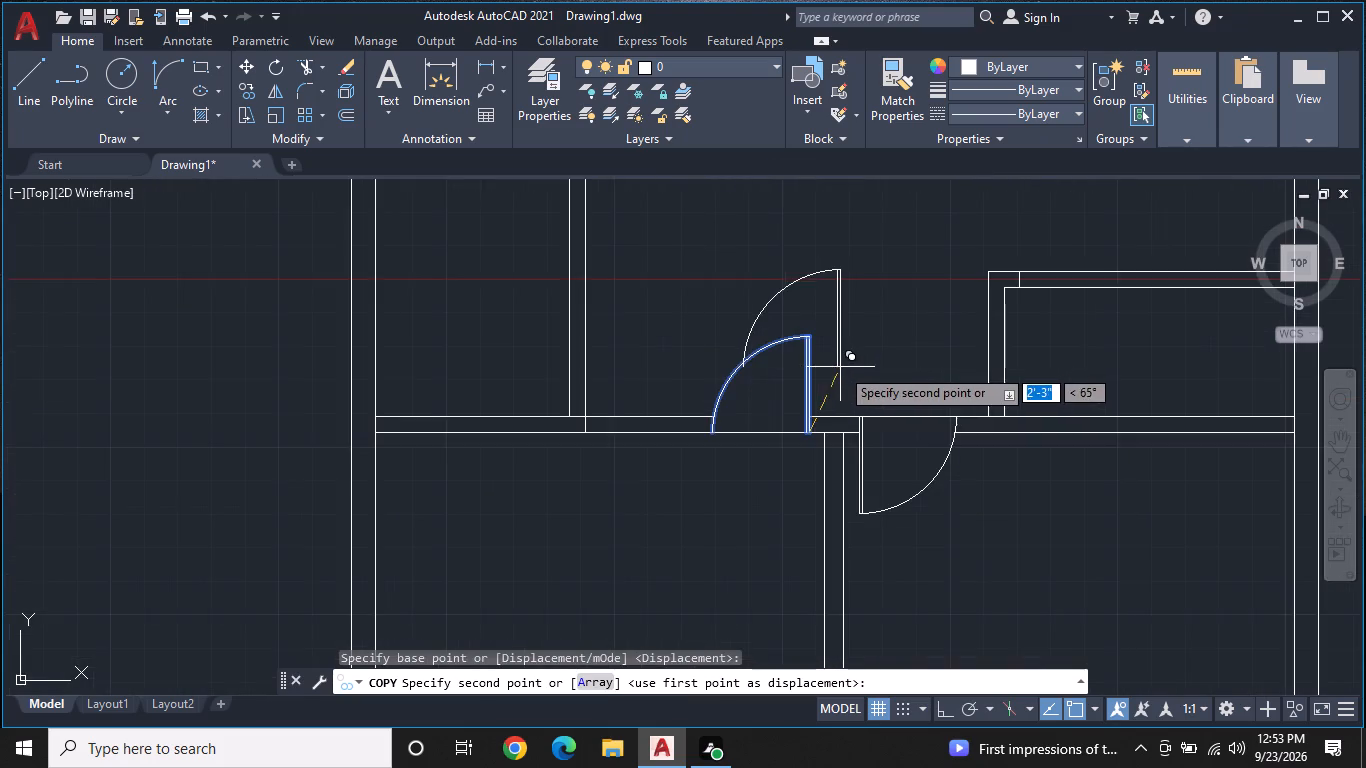
{"action": "middle_click_drag", "start_coordinate": [841, 367], "coordinate": [783, 506]}
{"action": "middle_click_drag", "start_coordinate": [852, 380], "coordinate": [815, 463]}
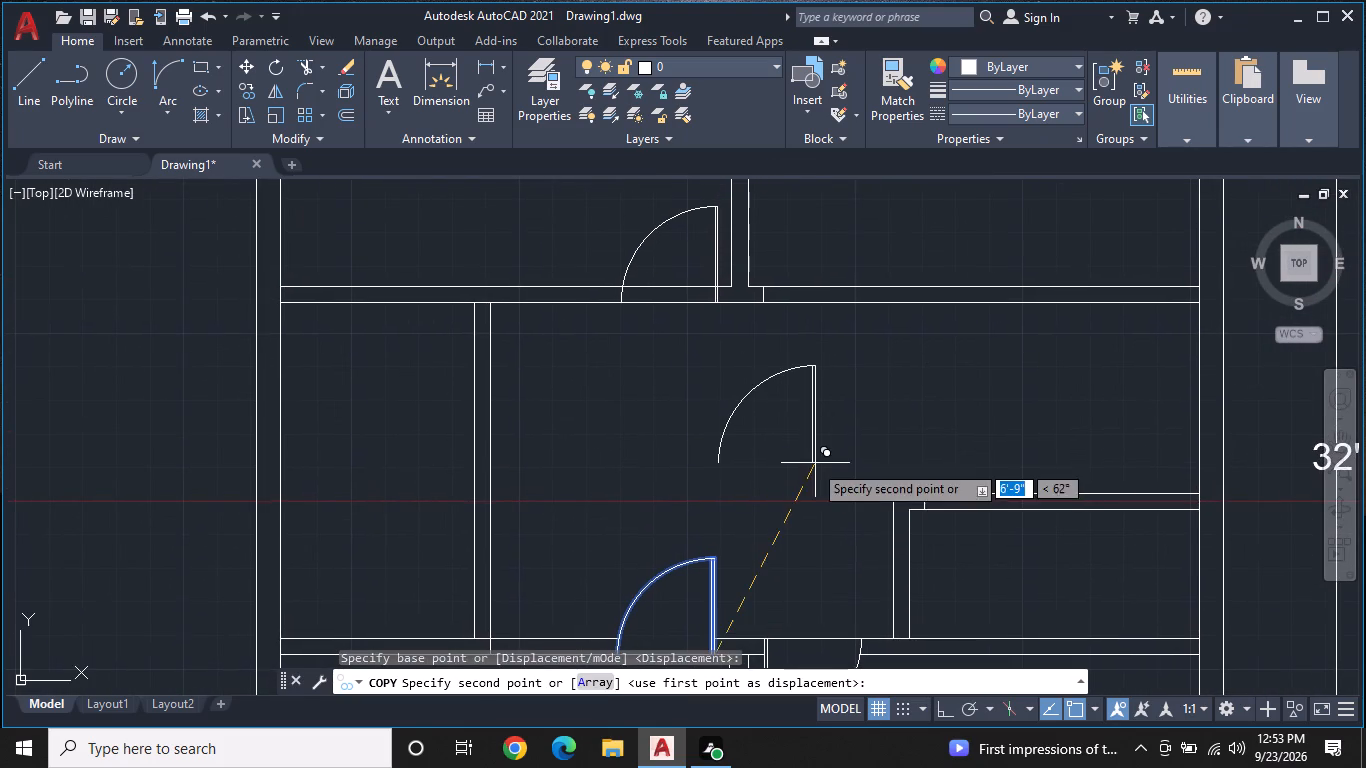
{"action": "left_click", "coordinate": [812, 454]}
{"action": "key", "text": "Escape"}
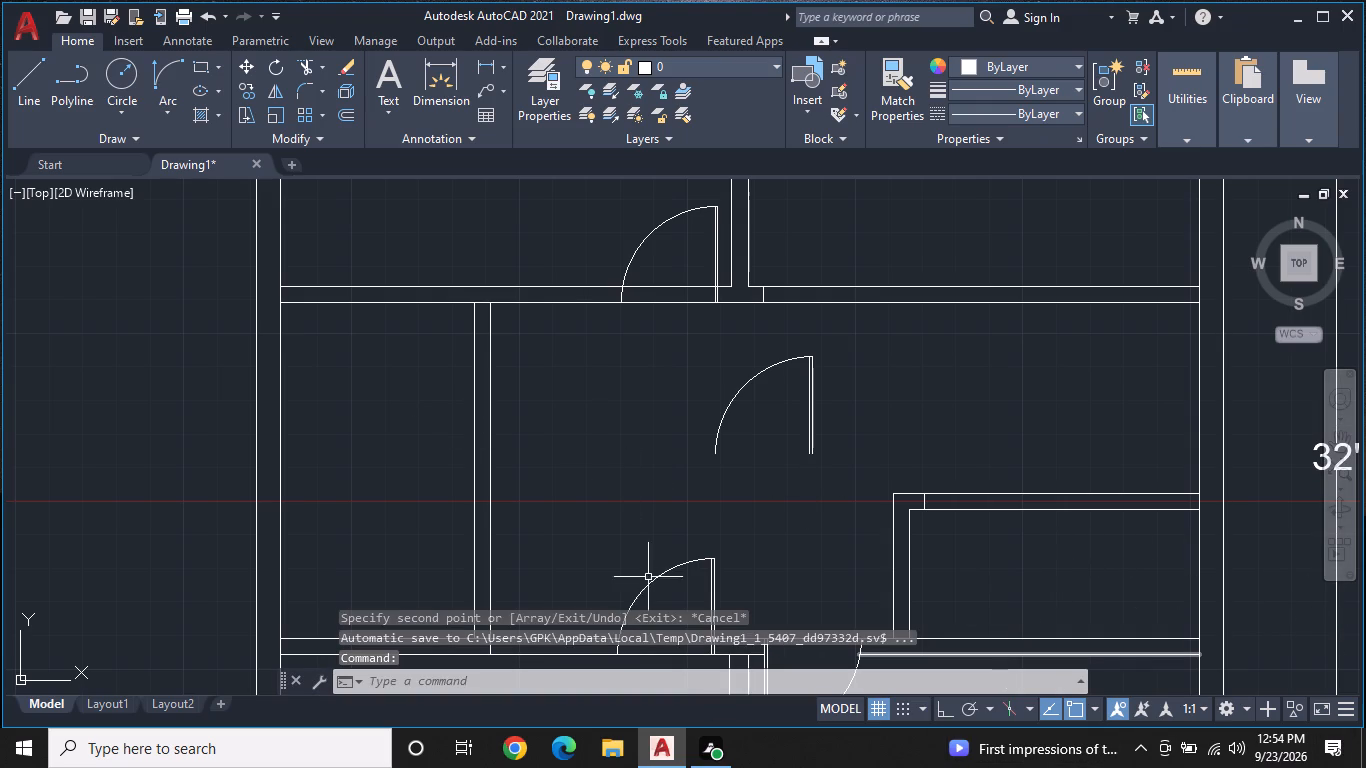
Mirror the copied door about a vertical line through its arc's lower end, erasing the source objects.
{"action": "left_click", "coordinate": [286, 82]}
{"action": "left_click", "coordinate": [838, 472]}
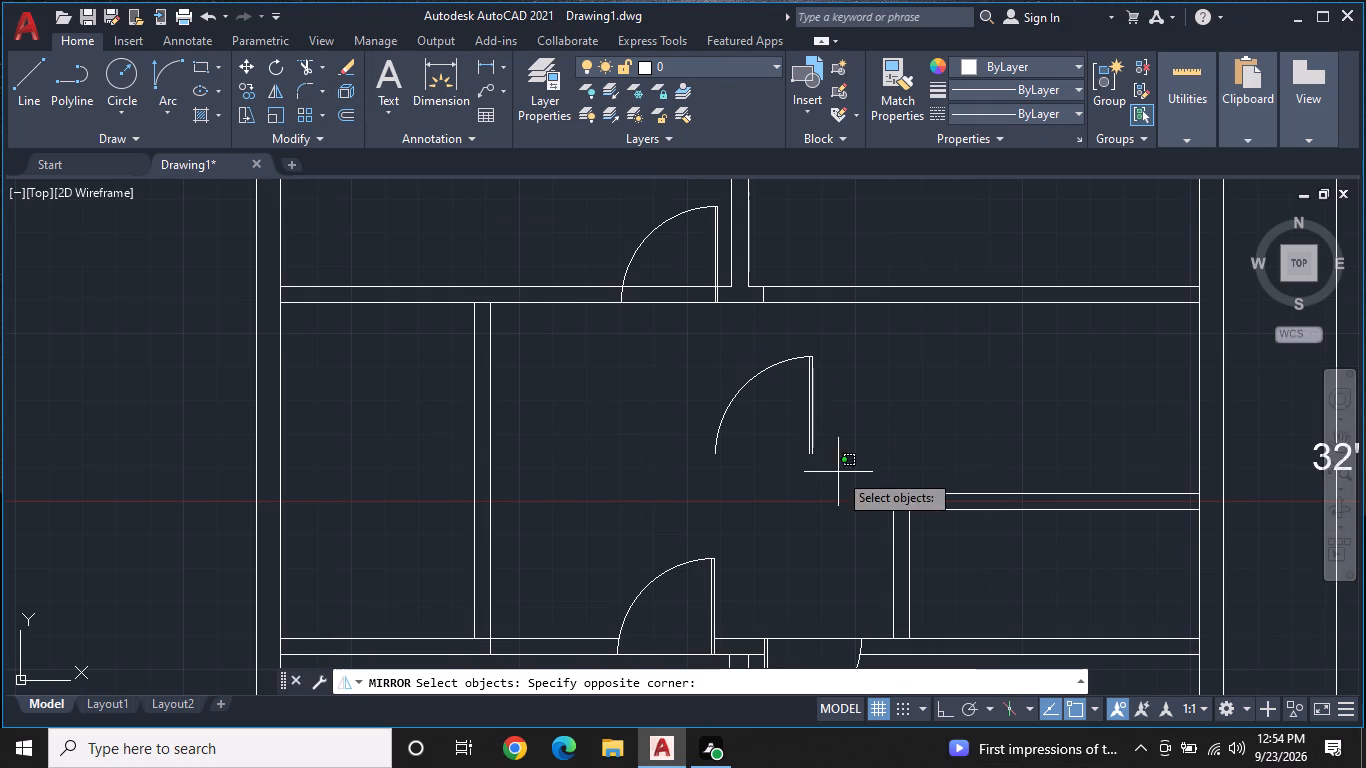
{"action": "left_click", "coordinate": [756, 353]}
{"action": "key", "text": "space"}
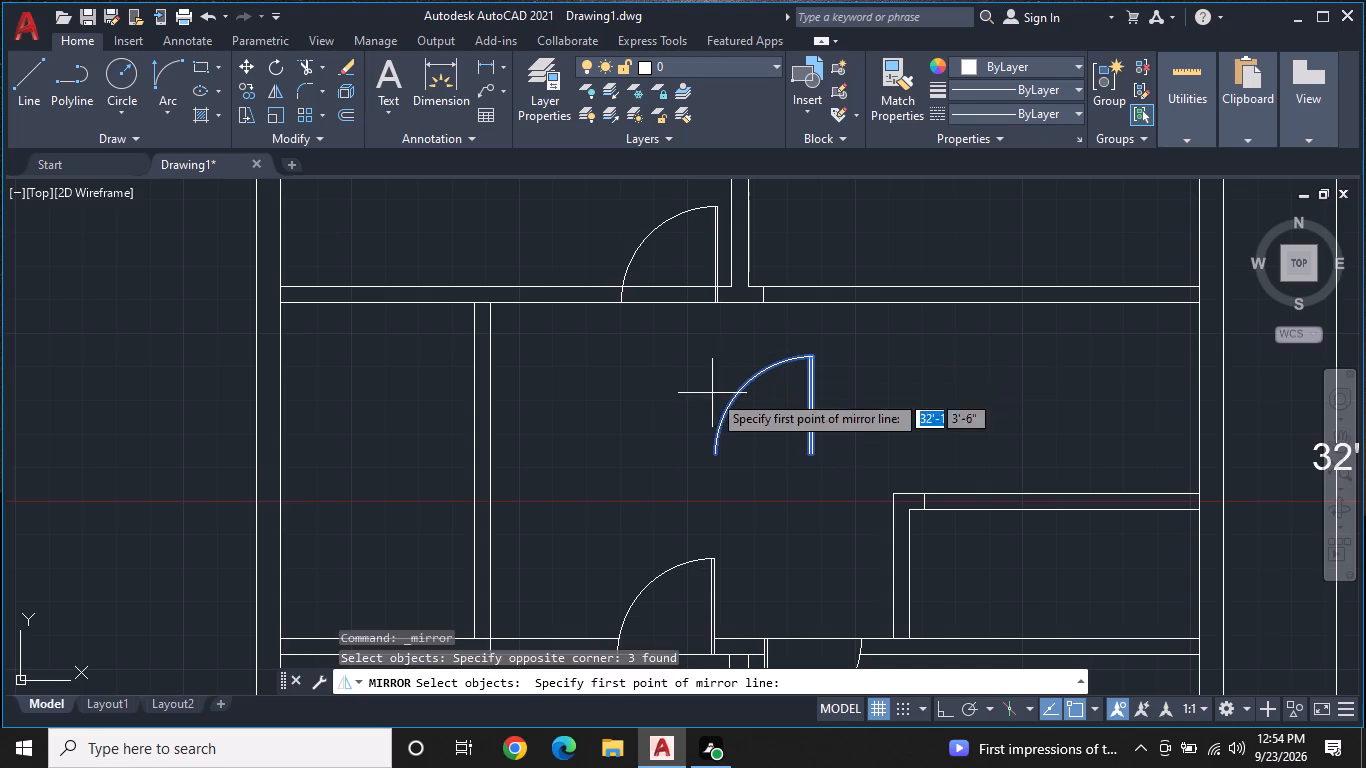
{"action": "left_click", "coordinate": [710, 453]}
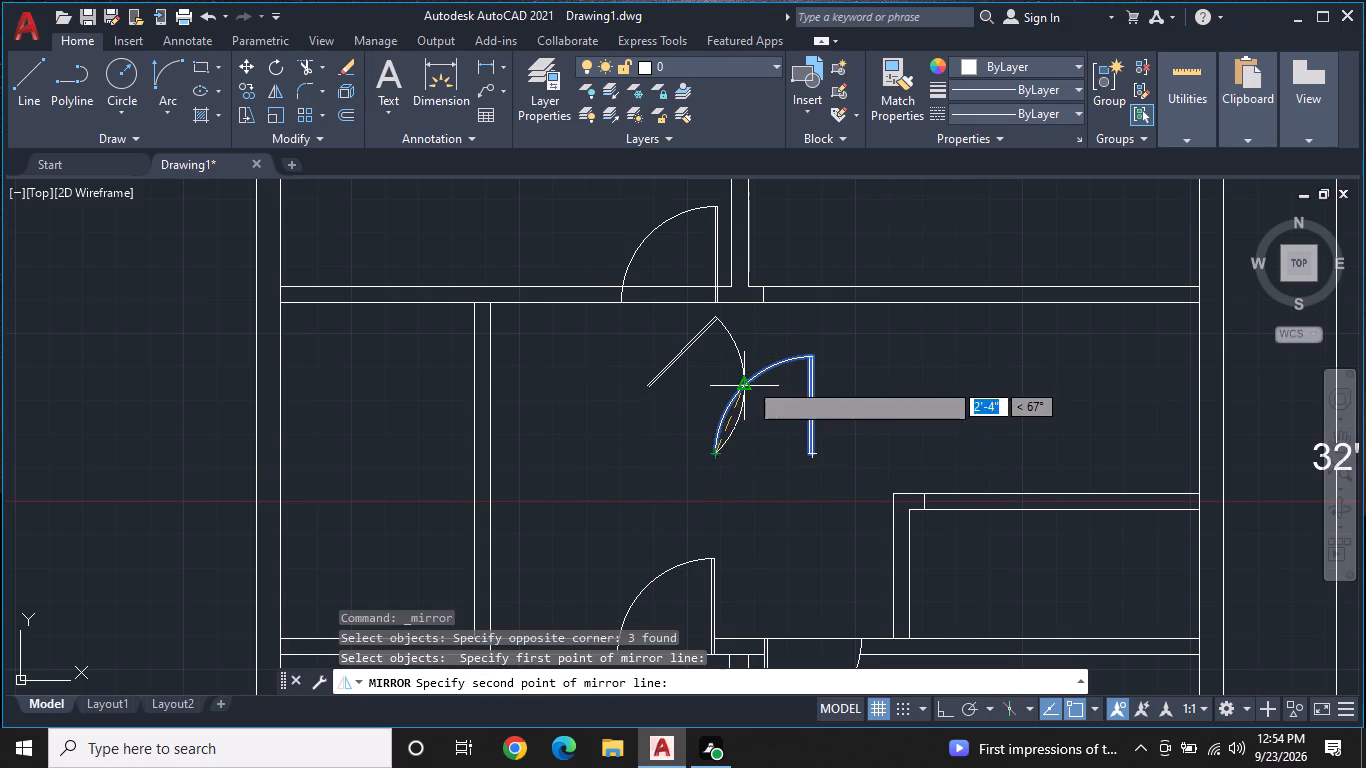
{"action": "key", "text": "F8"}
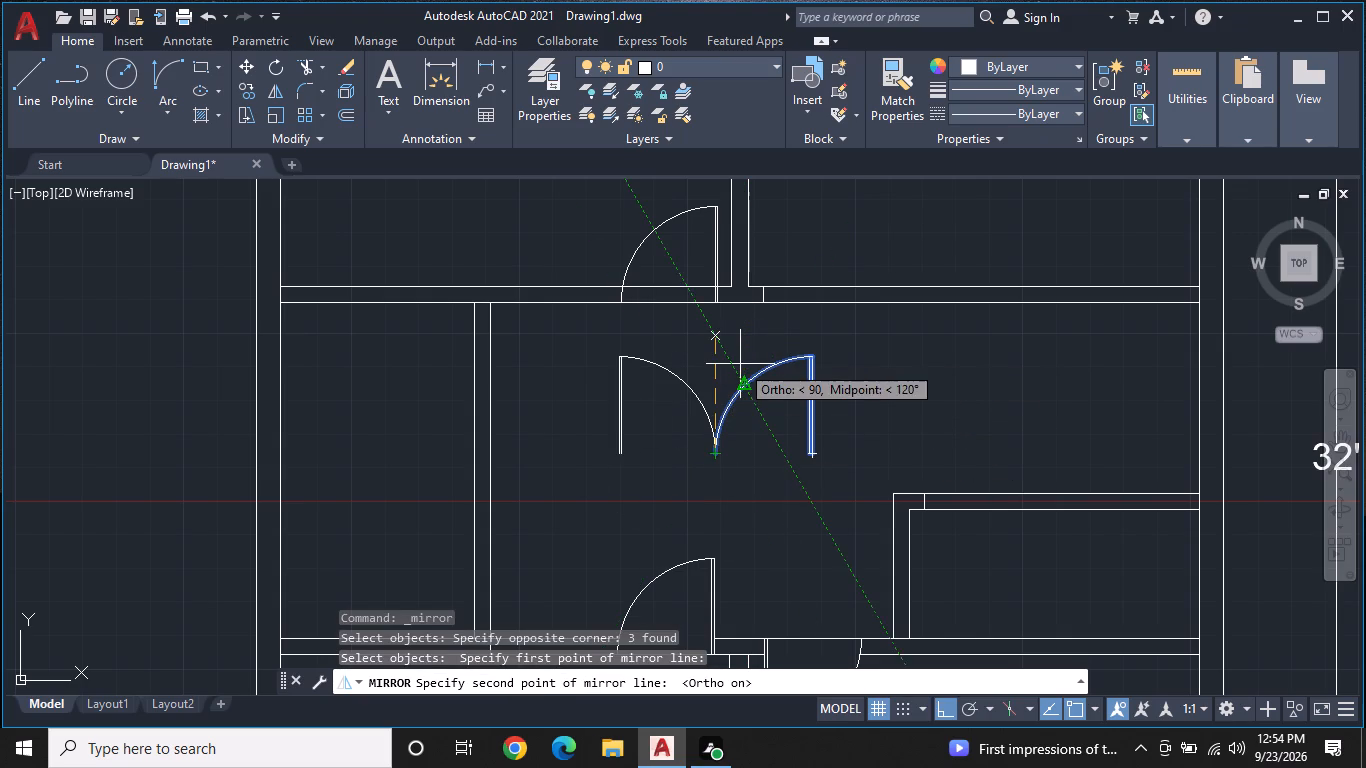
{"action": "left_click", "coordinate": [740, 364]}
{"action": "left_click_drag", "start_coordinate": [769, 414], "coordinate": [740, 364]}
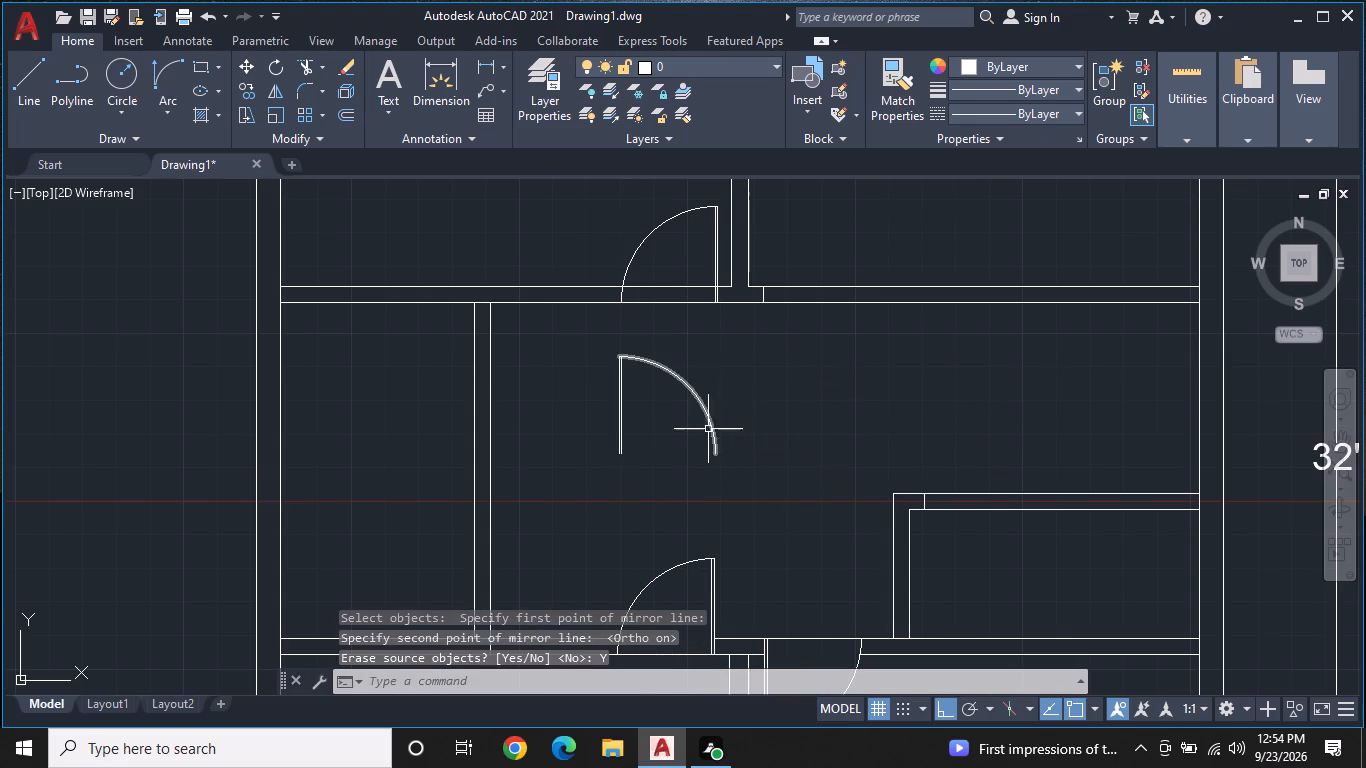
Move the mirrored door from its leaf's lower-left end to the lower end of the jamb line just right of the upper vertical wall.
{"action": "left_click", "coordinate": [727, 466]}
{"action": "left_click", "coordinate": [596, 334]}
{"action": "right_click", "coordinate": [599, 347]}
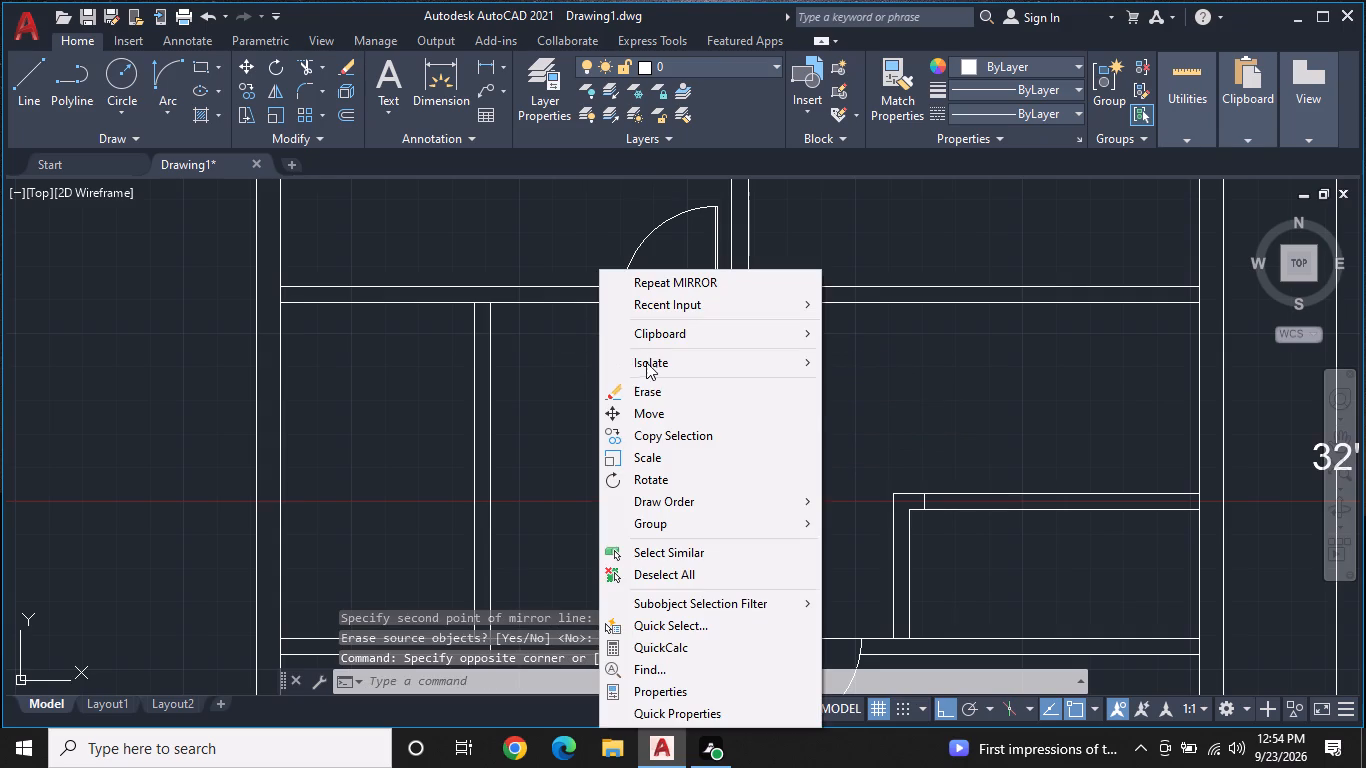
{"action": "left_click", "coordinate": [657, 408]}
{"action": "scroll", "coordinate": [620, 442], "scroll_direction": "up", "scroll_amount": 1}
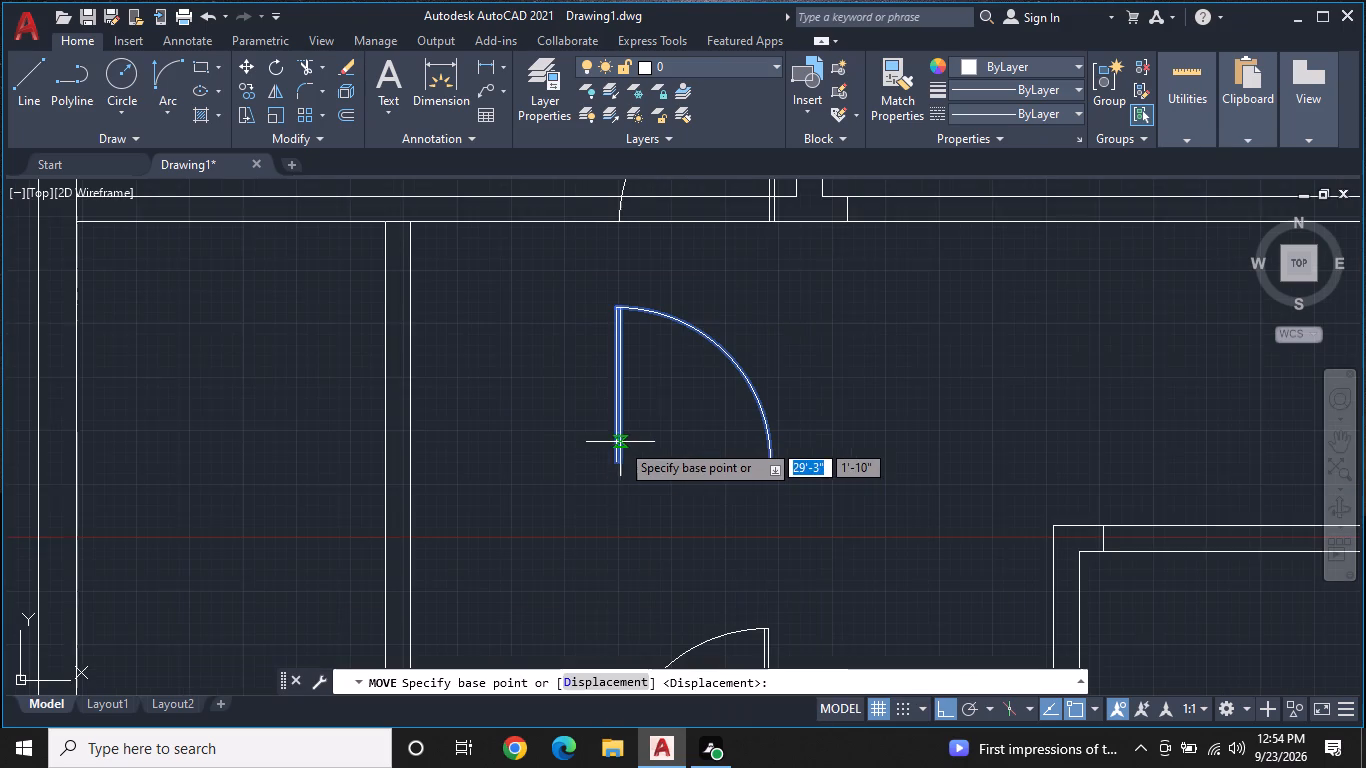
{"action": "scroll", "coordinate": [612, 470], "scroll_direction": "up", "scroll_amount": 3}
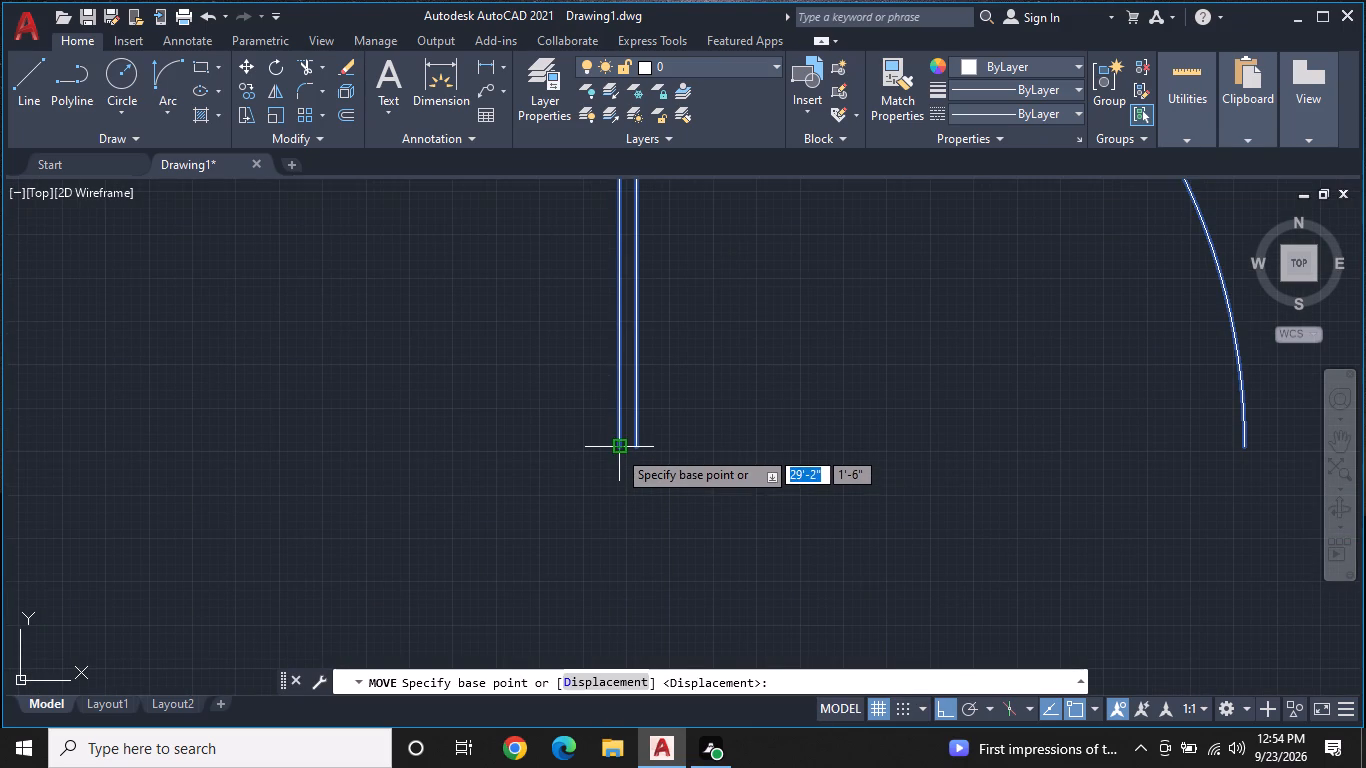
{"action": "left_click", "coordinate": [617, 449]}
{"action": "scroll", "coordinate": [708, 434], "scroll_direction": "down", "scroll_amount": 4}
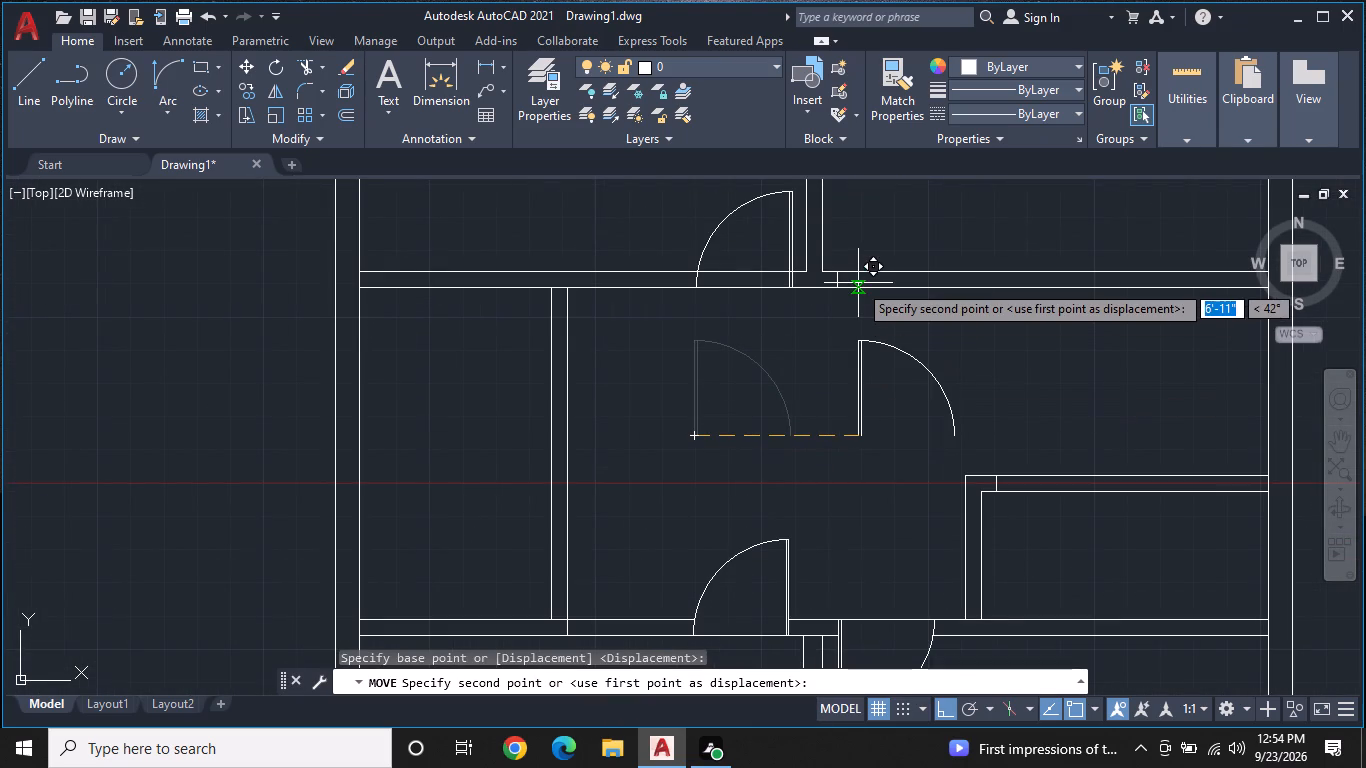
{"action": "key", "text": "F8"}
{"action": "scroll", "coordinate": [845, 281], "scroll_direction": "up", "scroll_amount": 3}
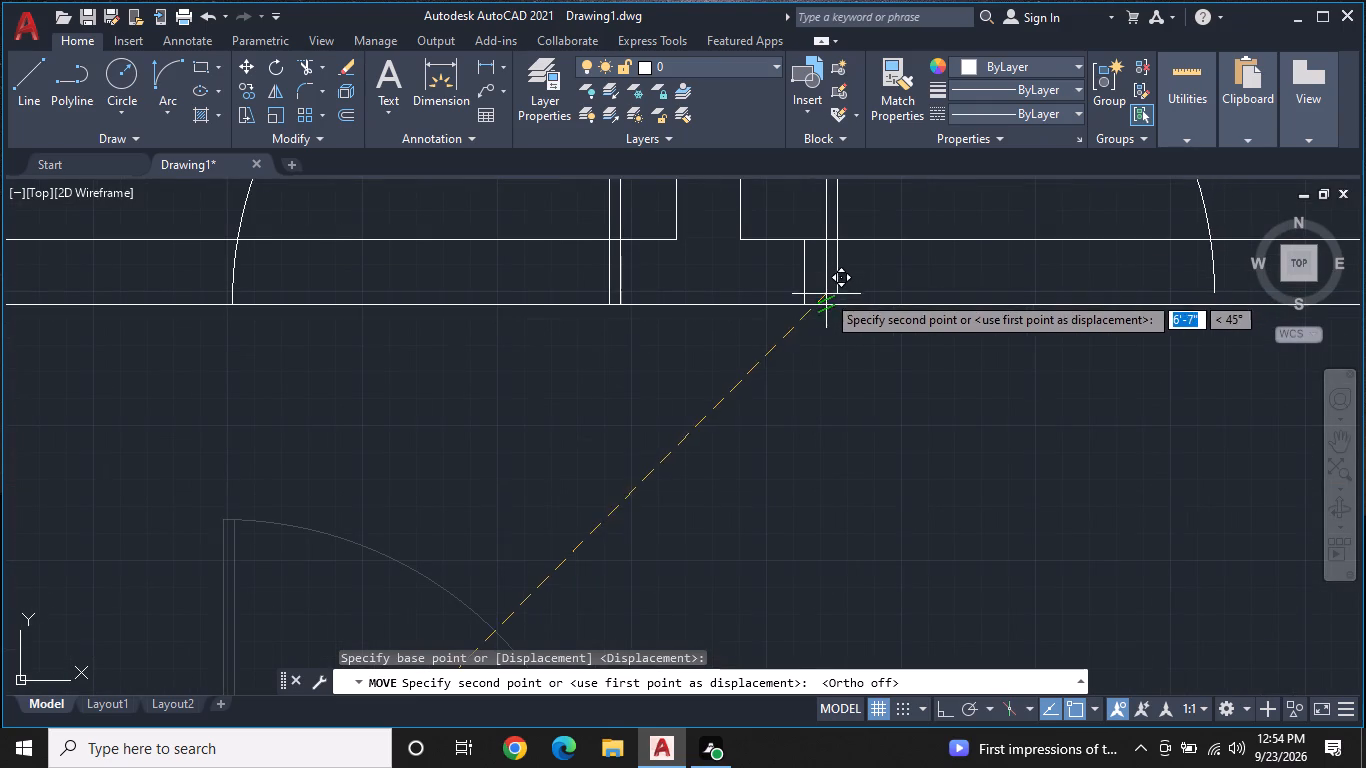
{"action": "left_click", "coordinate": [806, 309]}
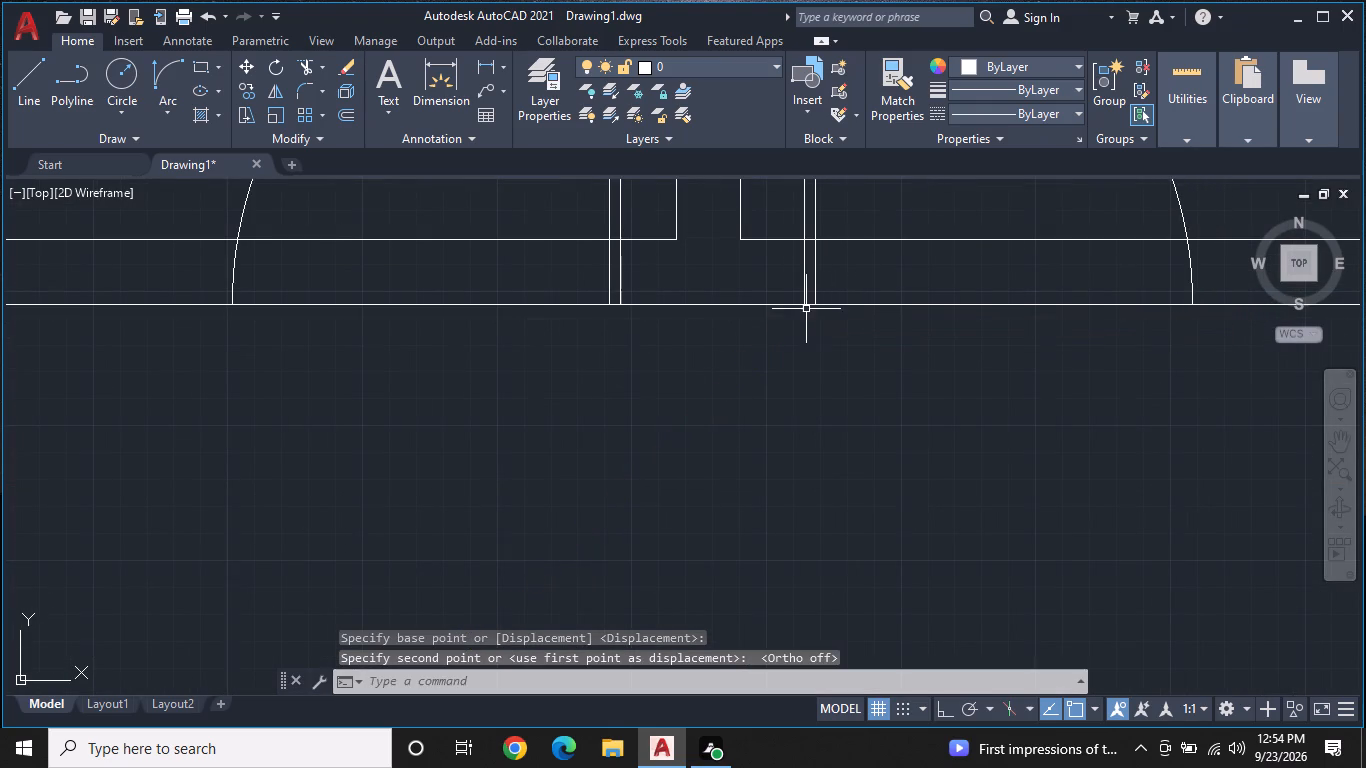
Trim the upper horizontal wall's top line across both door openings beside the upper vertical wall.
{"action": "scroll", "coordinate": [822, 304], "scroll_direction": "down", "scroll_amount": 3}
{"action": "middle_click_drag", "start_coordinate": [844, 277], "coordinate": [799, 314]}
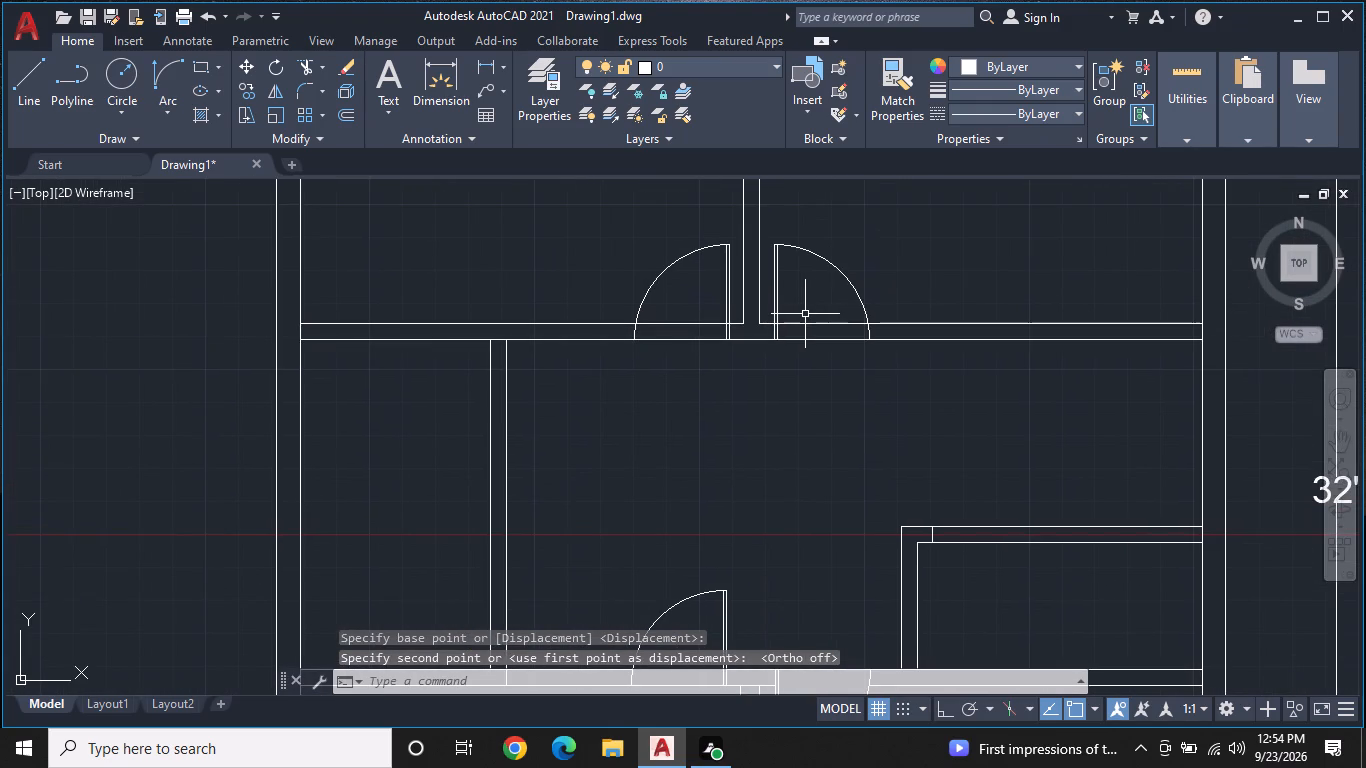
{"action": "type", "text": "TR"}
{"action": "key", "text": "space"}
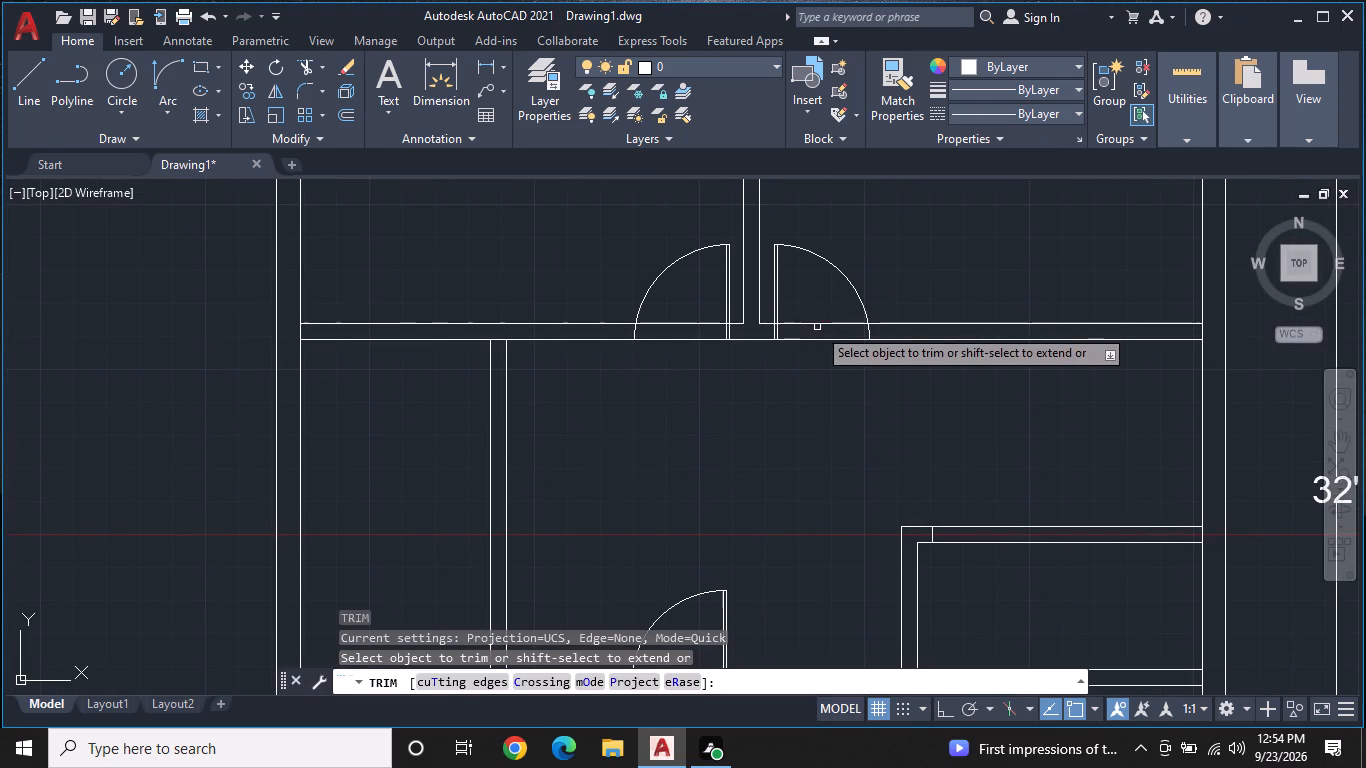
{"action": "left_click", "coordinate": [820, 324]}
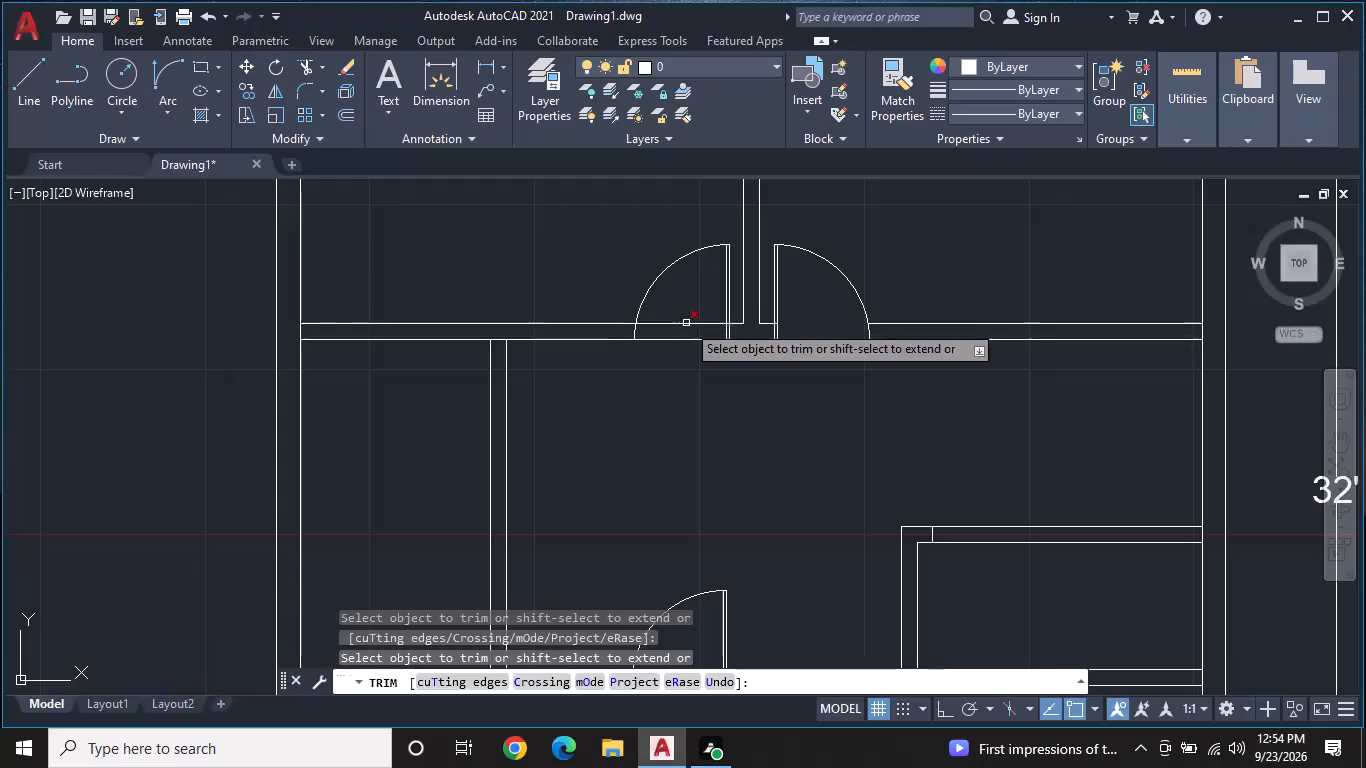
{"action": "left_click", "coordinate": [686, 323]}
Trim the short wall-line stubs inside the leaves of the two doors on the upper horizontal wall.
{"action": "scroll", "coordinate": [726, 333], "scroll_direction": "up", "scroll_amount": 5}
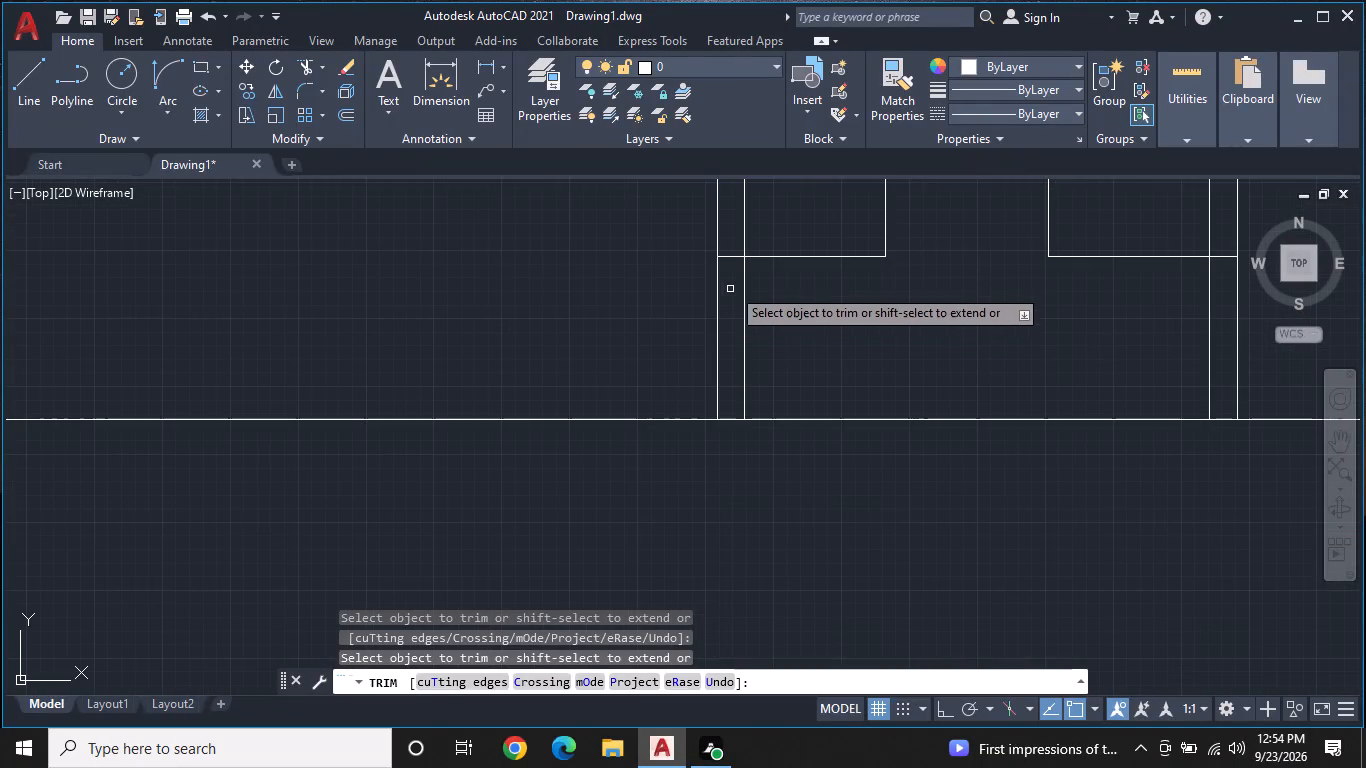
{"action": "left_click", "coordinate": [739, 258]}
{"action": "scroll", "coordinate": [746, 284], "scroll_direction": "down", "scroll_amount": 2}
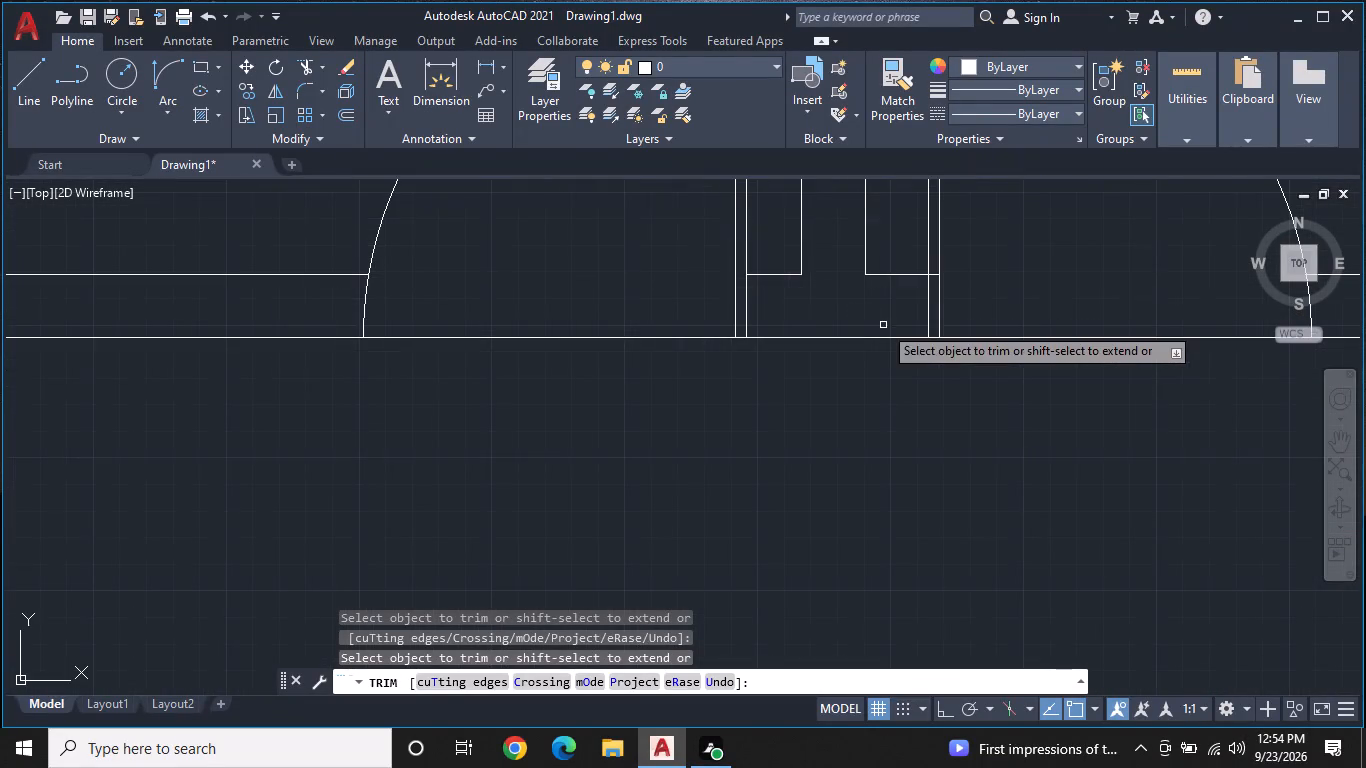
{"action": "scroll", "coordinate": [928, 269], "scroll_direction": "up", "scroll_amount": 1}
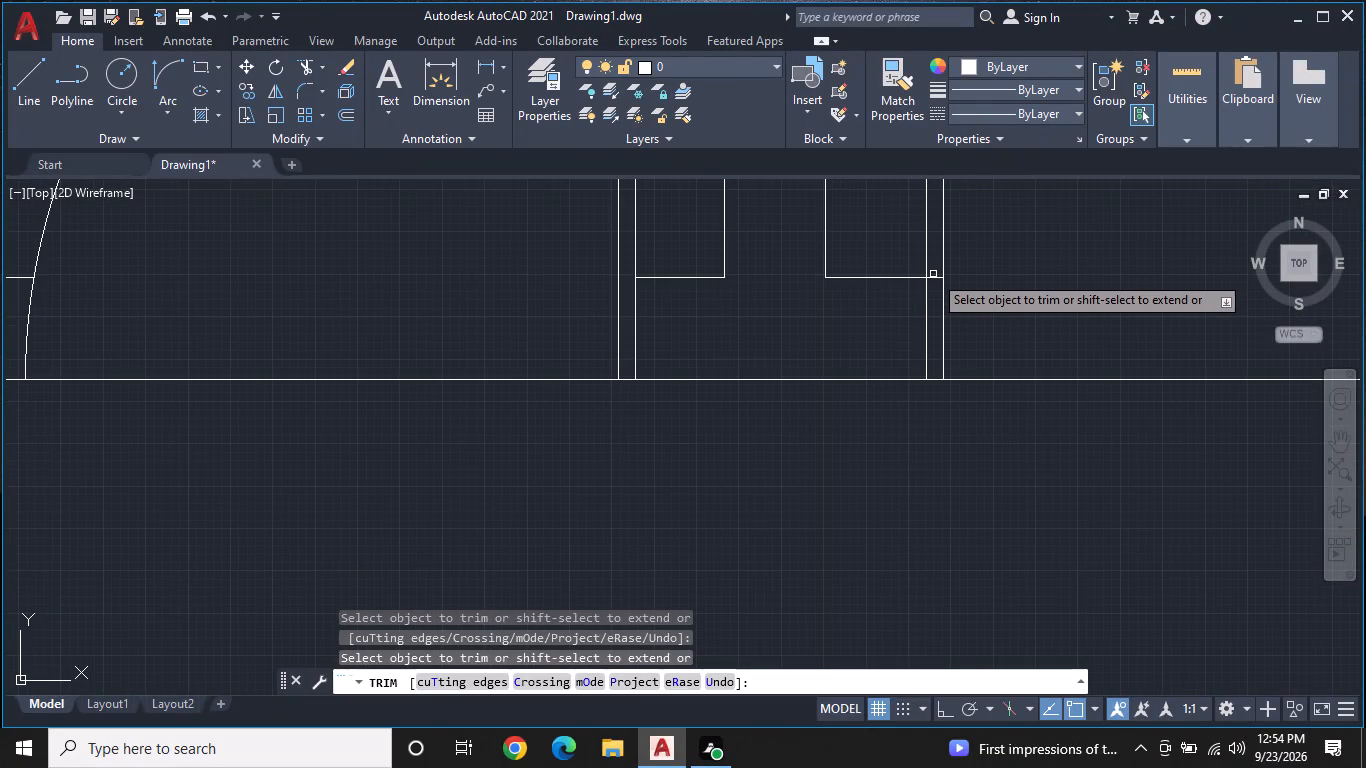
{"action": "left_click_drag", "start_coordinate": [933, 281], "coordinate": [938, 272]}
{"action": "left_click", "coordinate": [938, 272]}
{"action": "scroll", "coordinate": [938, 272], "scroll_direction": "down", "scroll_amount": 3}
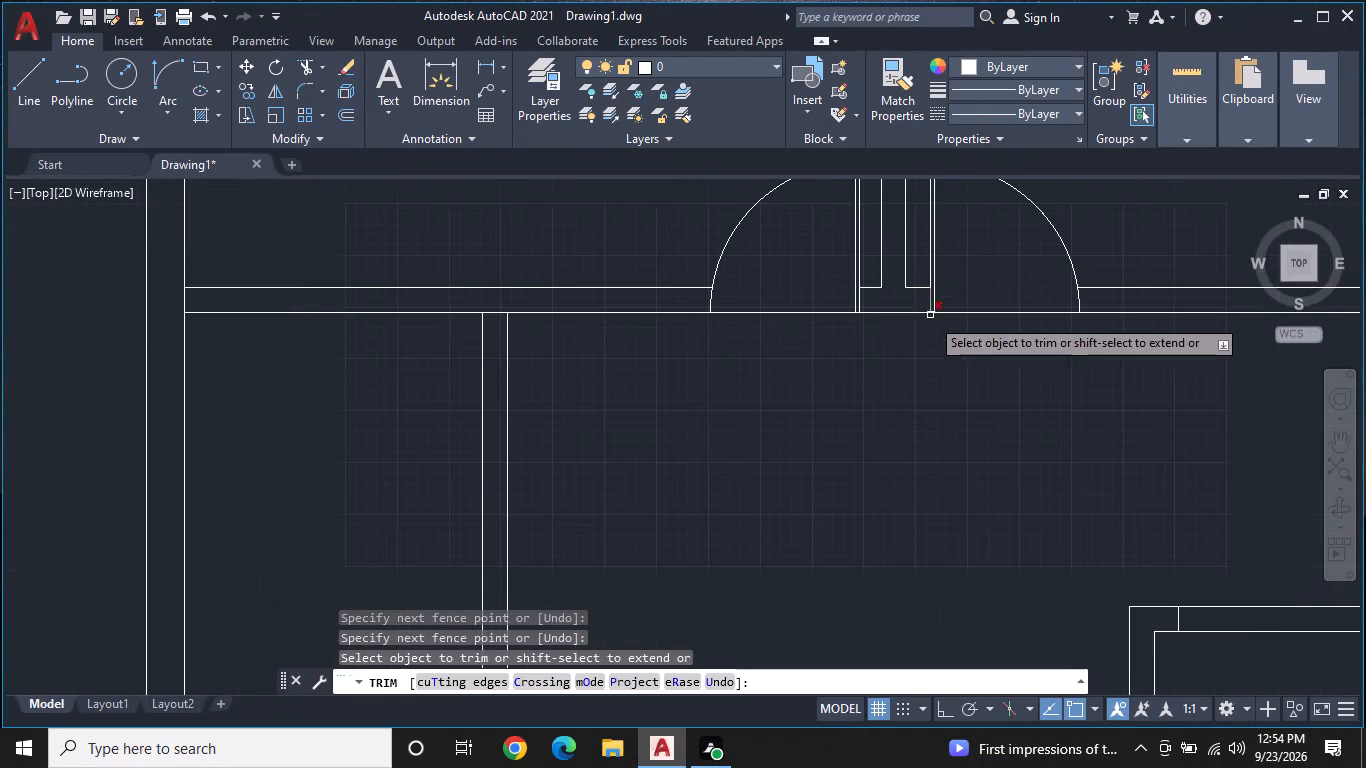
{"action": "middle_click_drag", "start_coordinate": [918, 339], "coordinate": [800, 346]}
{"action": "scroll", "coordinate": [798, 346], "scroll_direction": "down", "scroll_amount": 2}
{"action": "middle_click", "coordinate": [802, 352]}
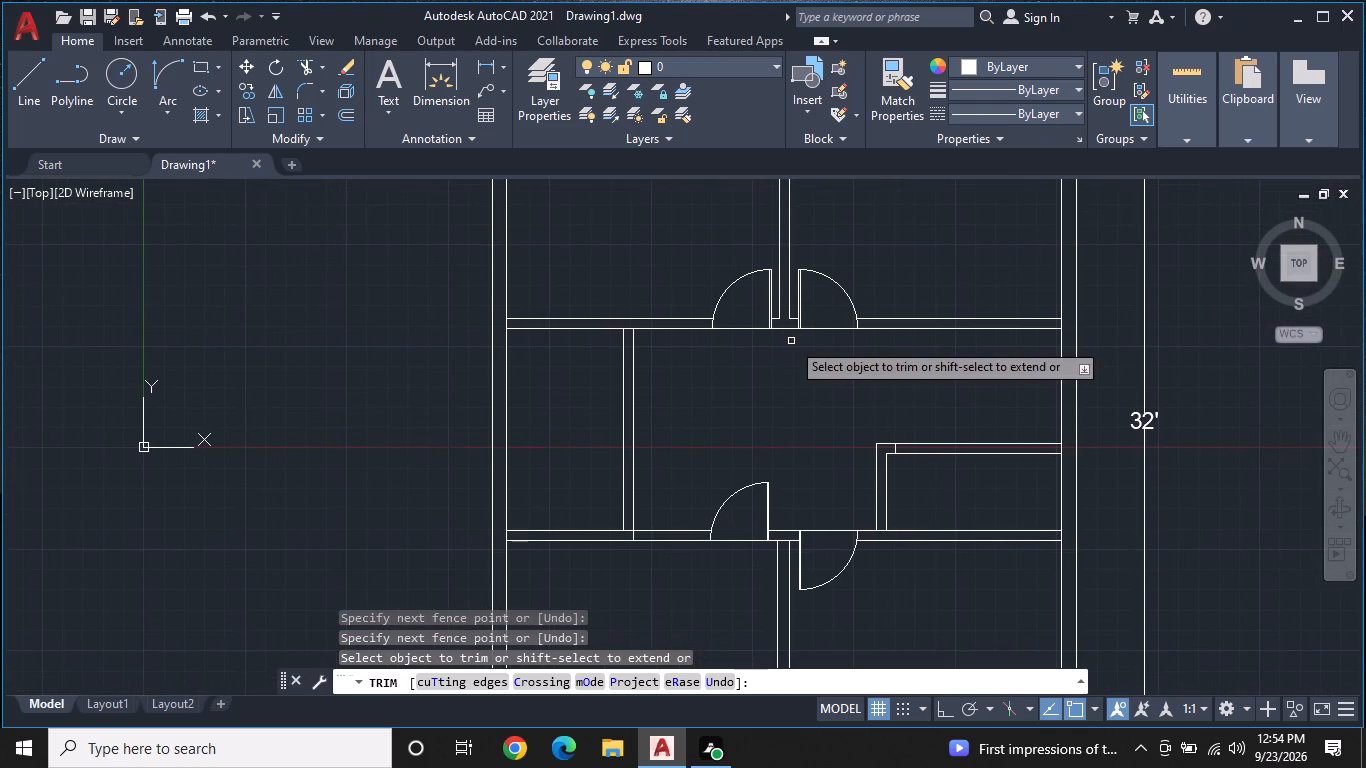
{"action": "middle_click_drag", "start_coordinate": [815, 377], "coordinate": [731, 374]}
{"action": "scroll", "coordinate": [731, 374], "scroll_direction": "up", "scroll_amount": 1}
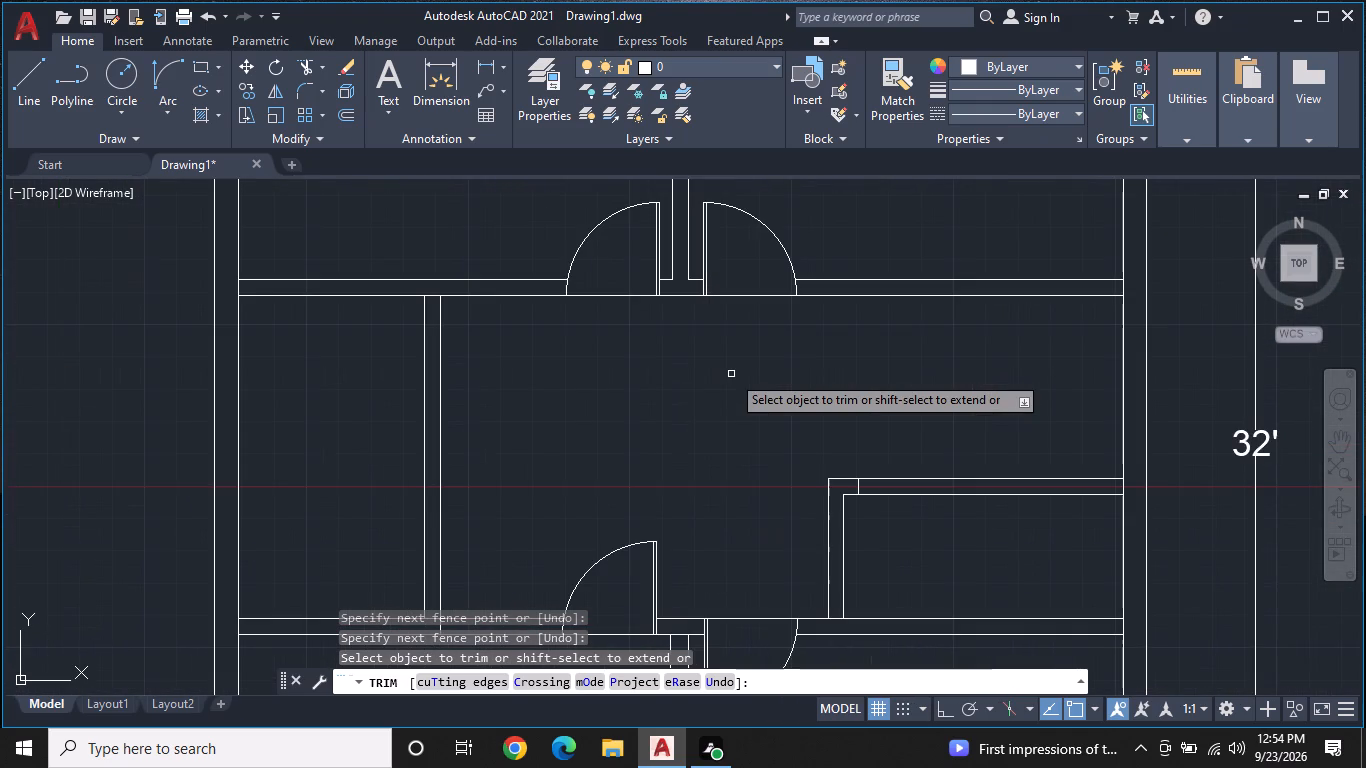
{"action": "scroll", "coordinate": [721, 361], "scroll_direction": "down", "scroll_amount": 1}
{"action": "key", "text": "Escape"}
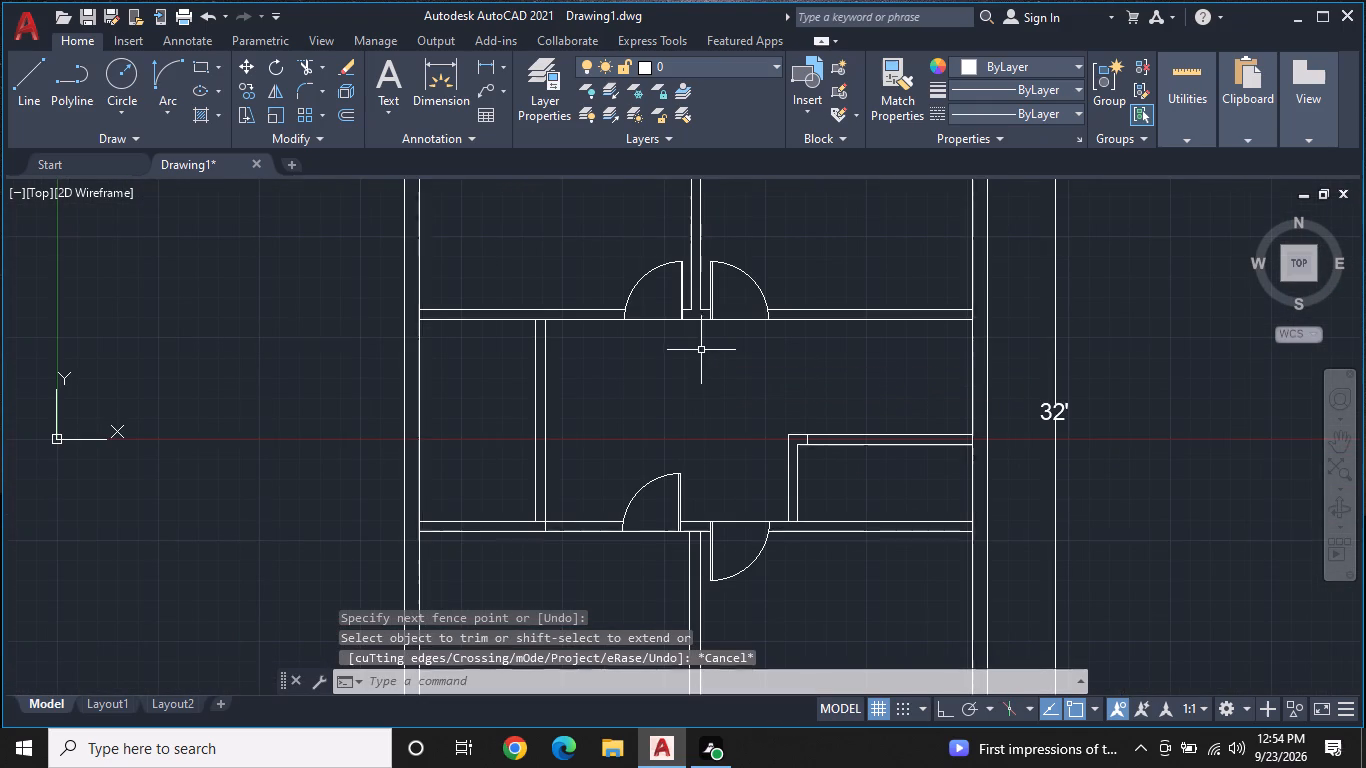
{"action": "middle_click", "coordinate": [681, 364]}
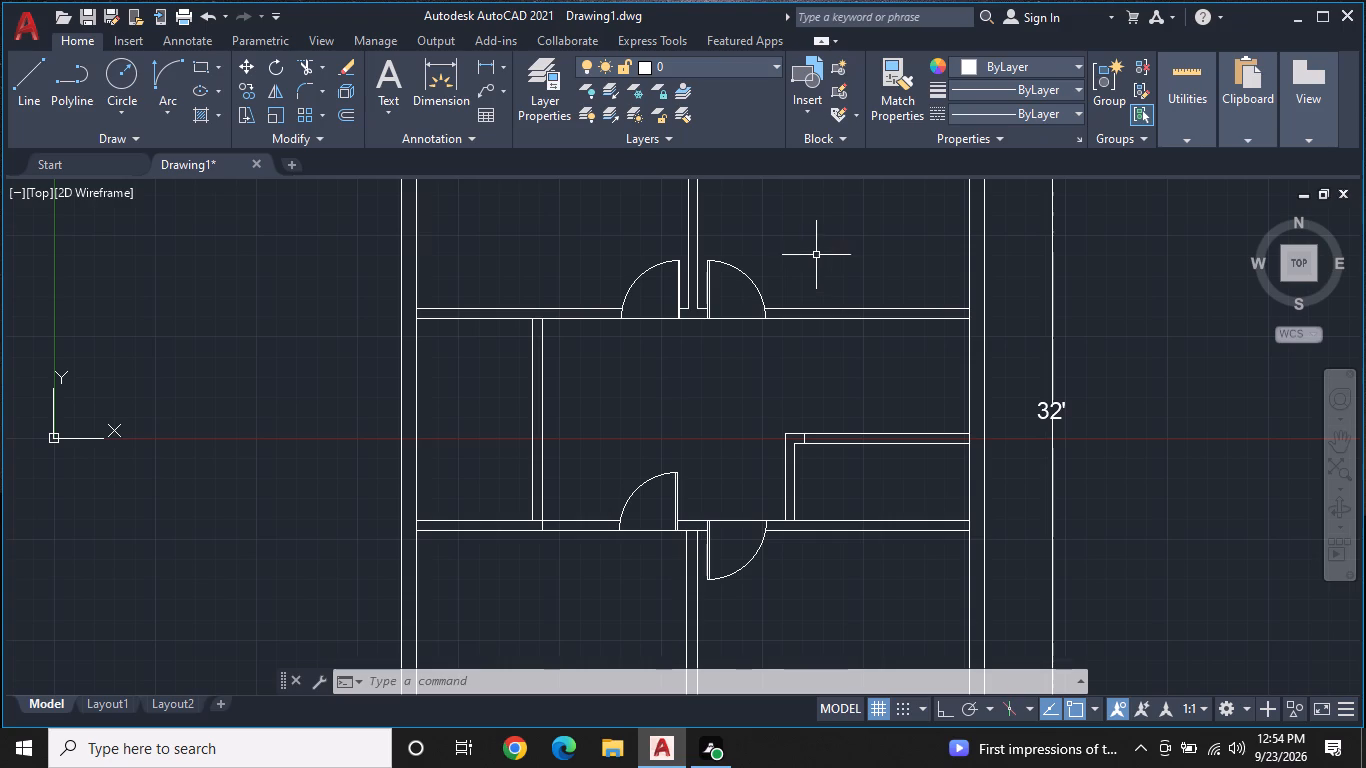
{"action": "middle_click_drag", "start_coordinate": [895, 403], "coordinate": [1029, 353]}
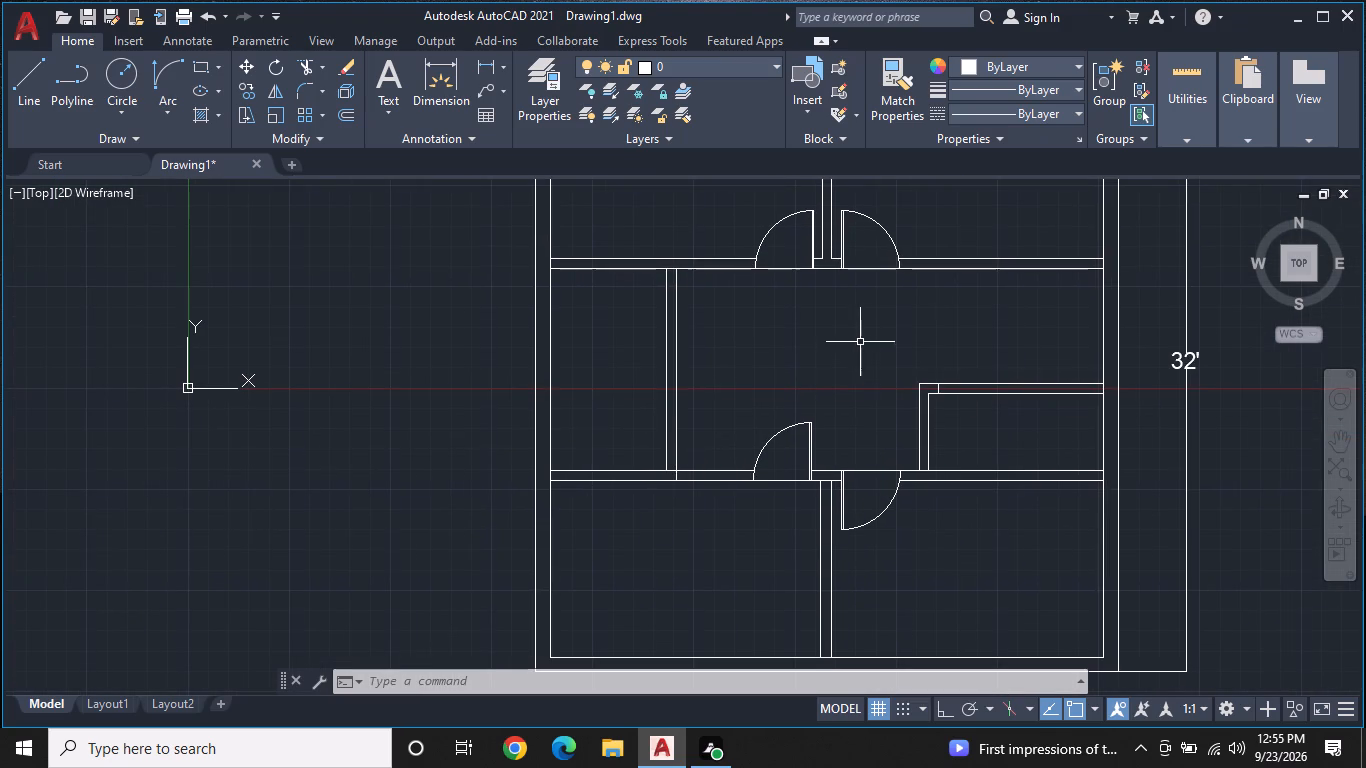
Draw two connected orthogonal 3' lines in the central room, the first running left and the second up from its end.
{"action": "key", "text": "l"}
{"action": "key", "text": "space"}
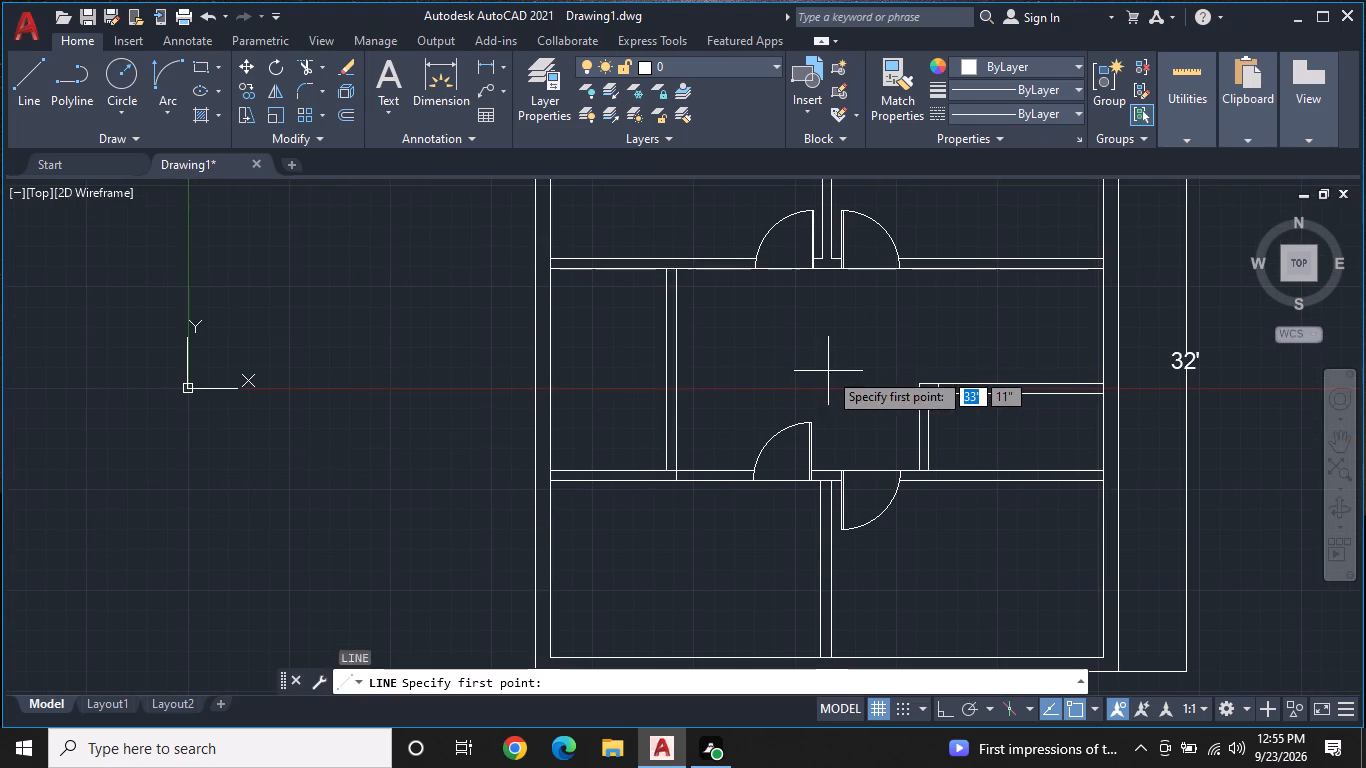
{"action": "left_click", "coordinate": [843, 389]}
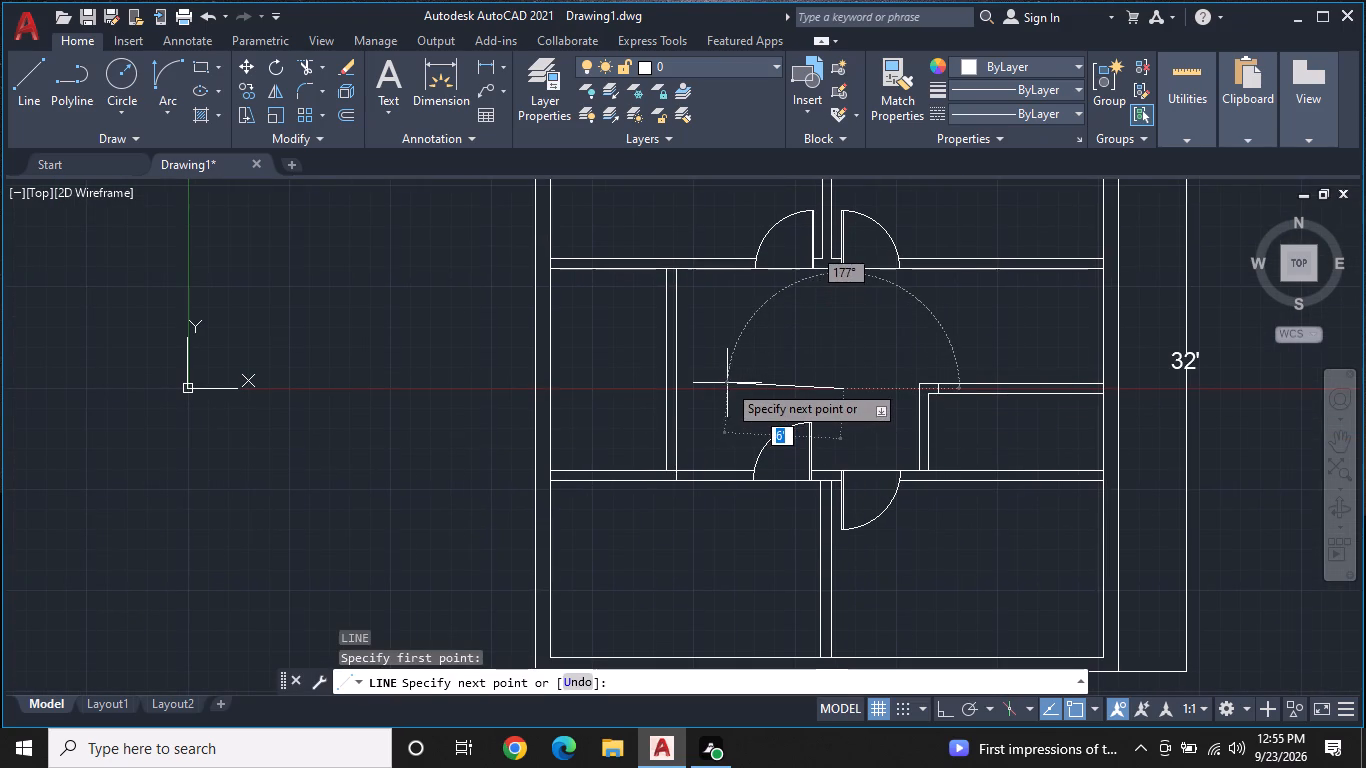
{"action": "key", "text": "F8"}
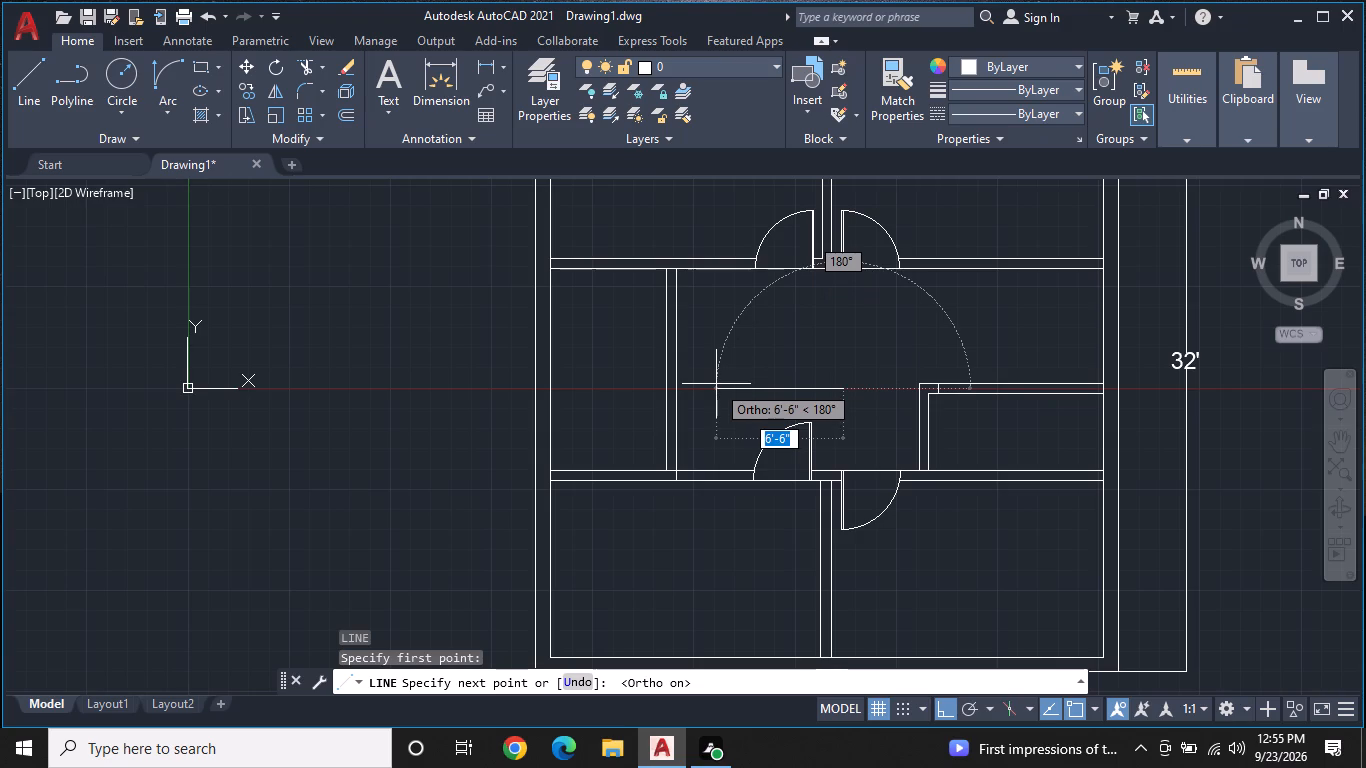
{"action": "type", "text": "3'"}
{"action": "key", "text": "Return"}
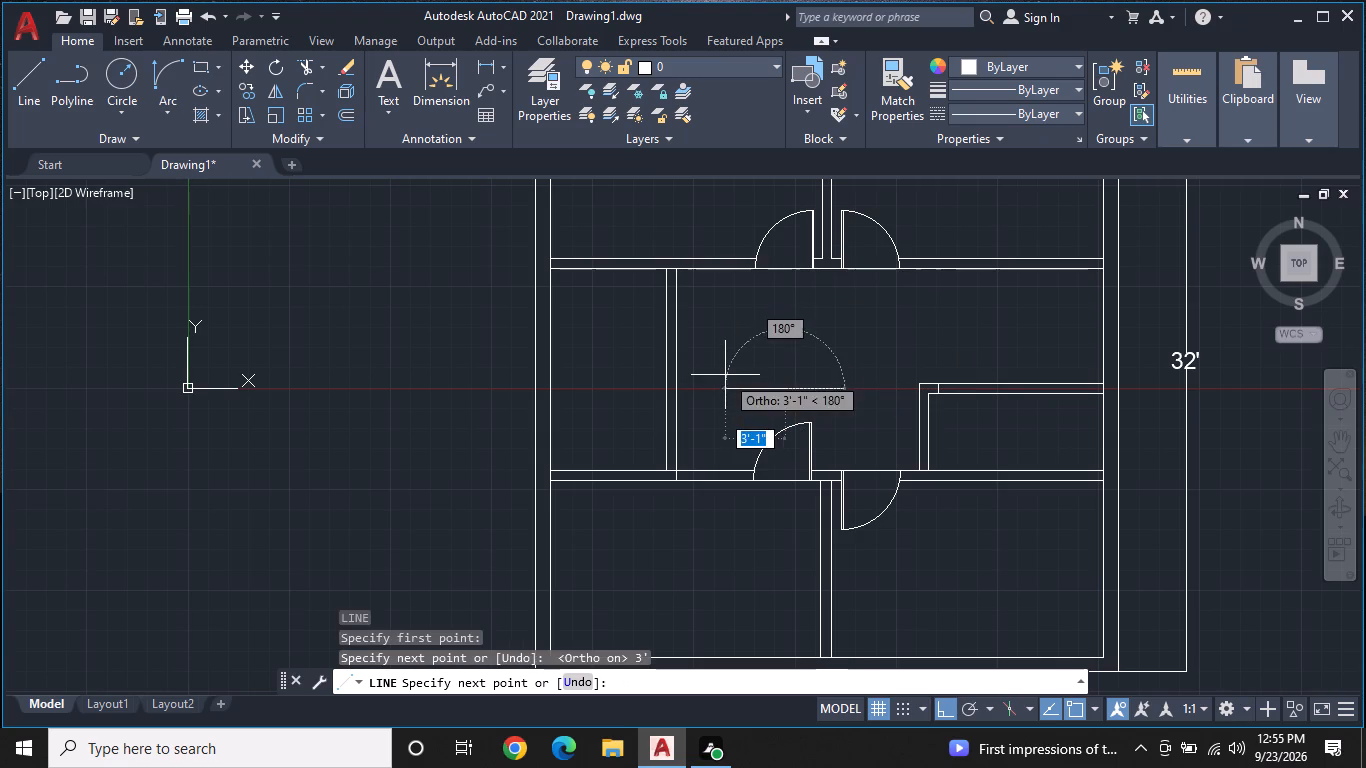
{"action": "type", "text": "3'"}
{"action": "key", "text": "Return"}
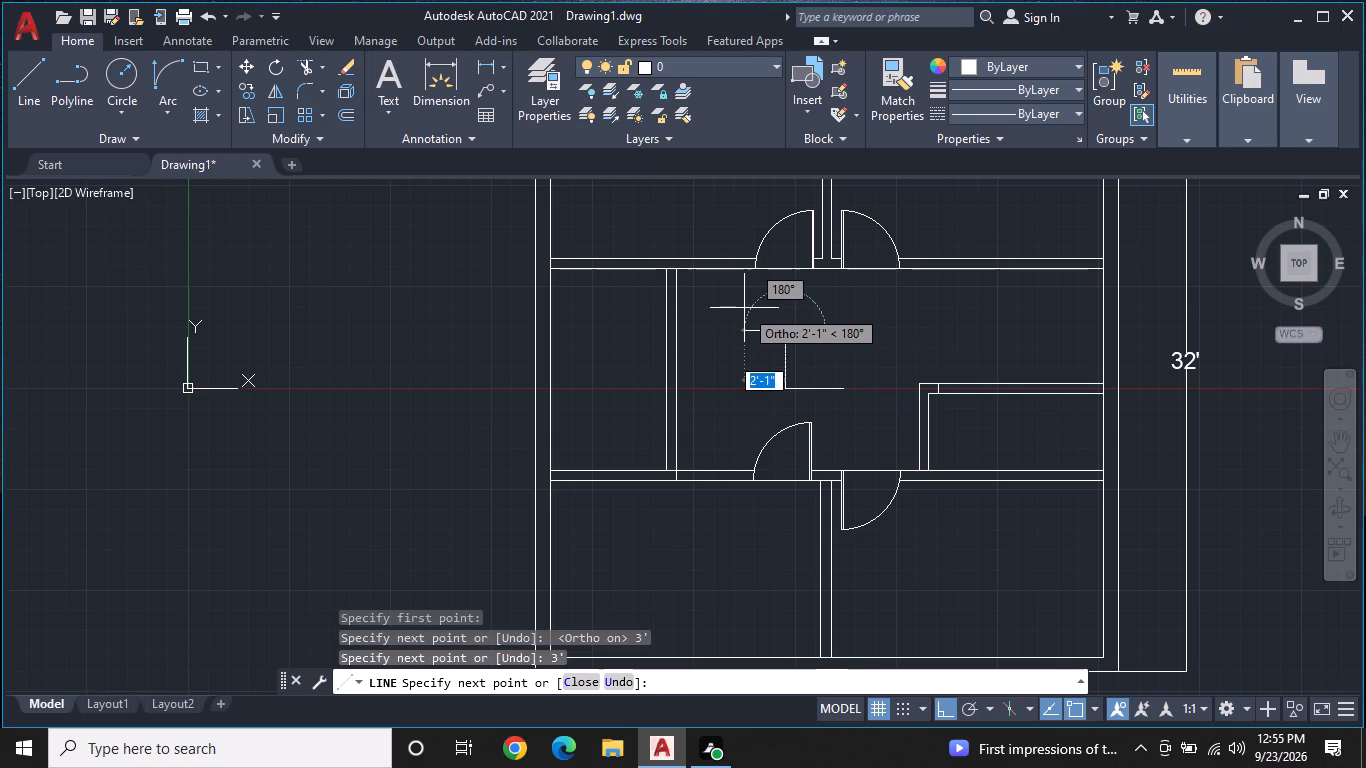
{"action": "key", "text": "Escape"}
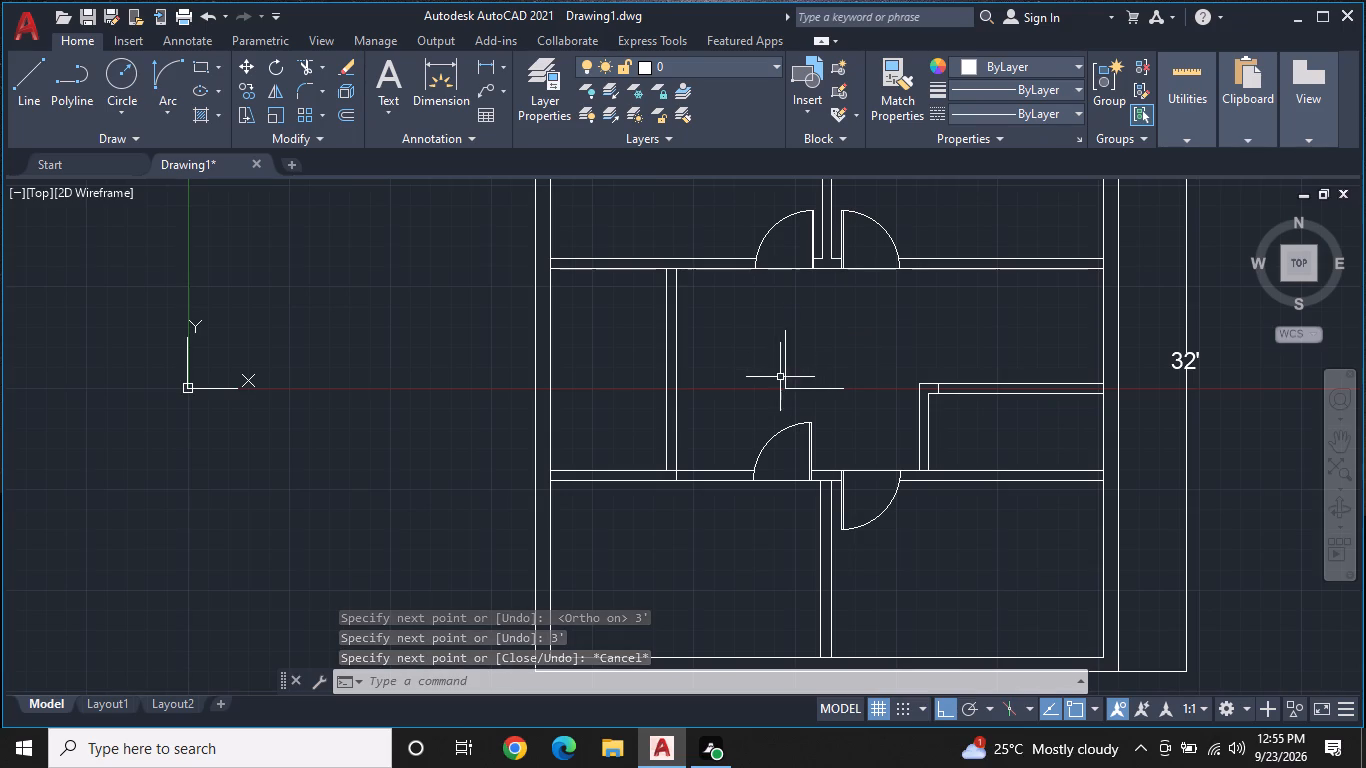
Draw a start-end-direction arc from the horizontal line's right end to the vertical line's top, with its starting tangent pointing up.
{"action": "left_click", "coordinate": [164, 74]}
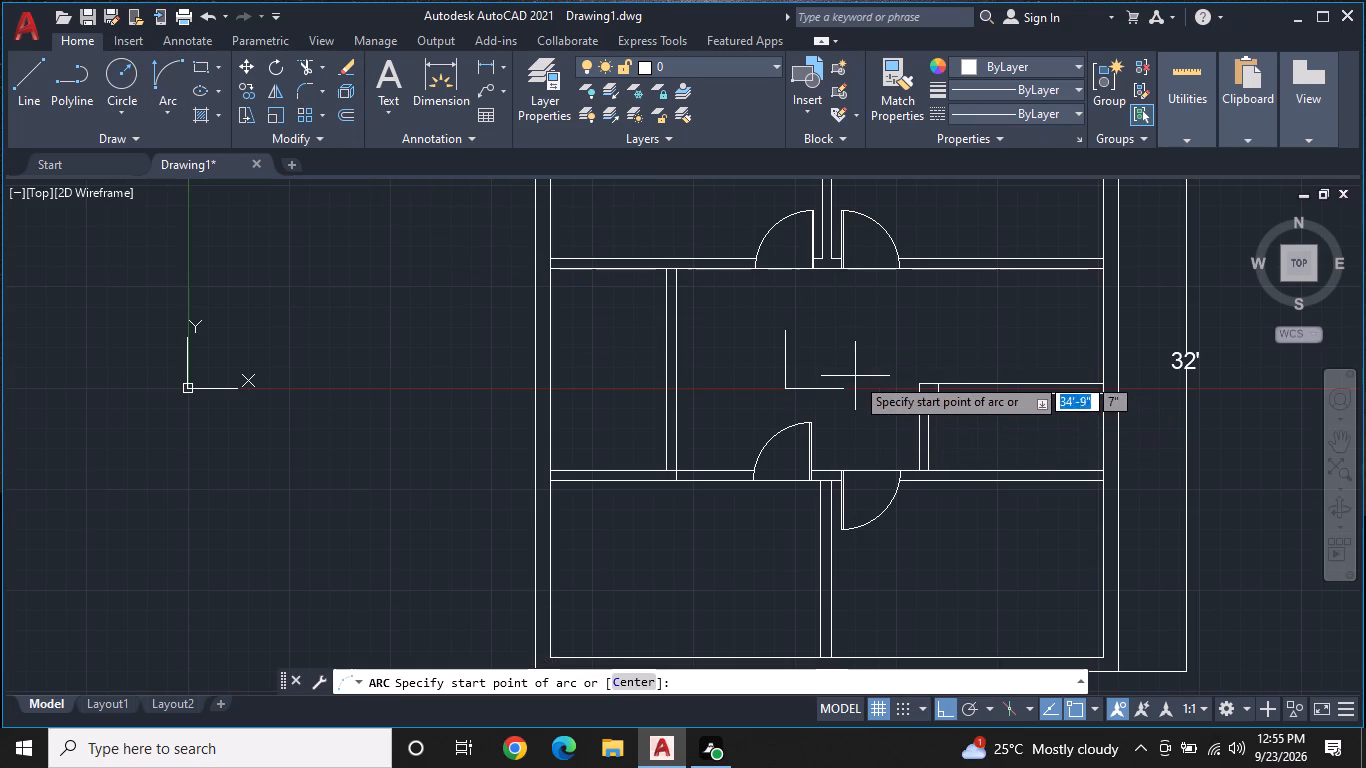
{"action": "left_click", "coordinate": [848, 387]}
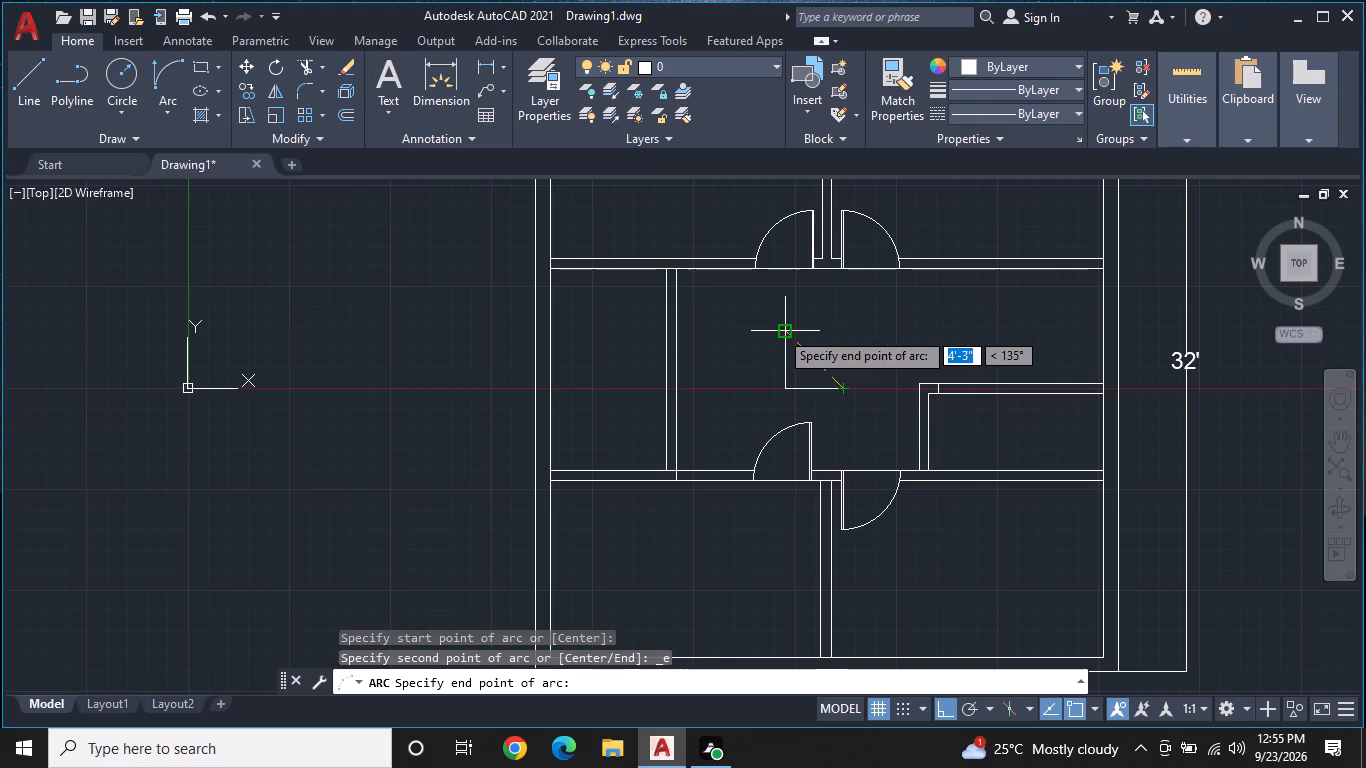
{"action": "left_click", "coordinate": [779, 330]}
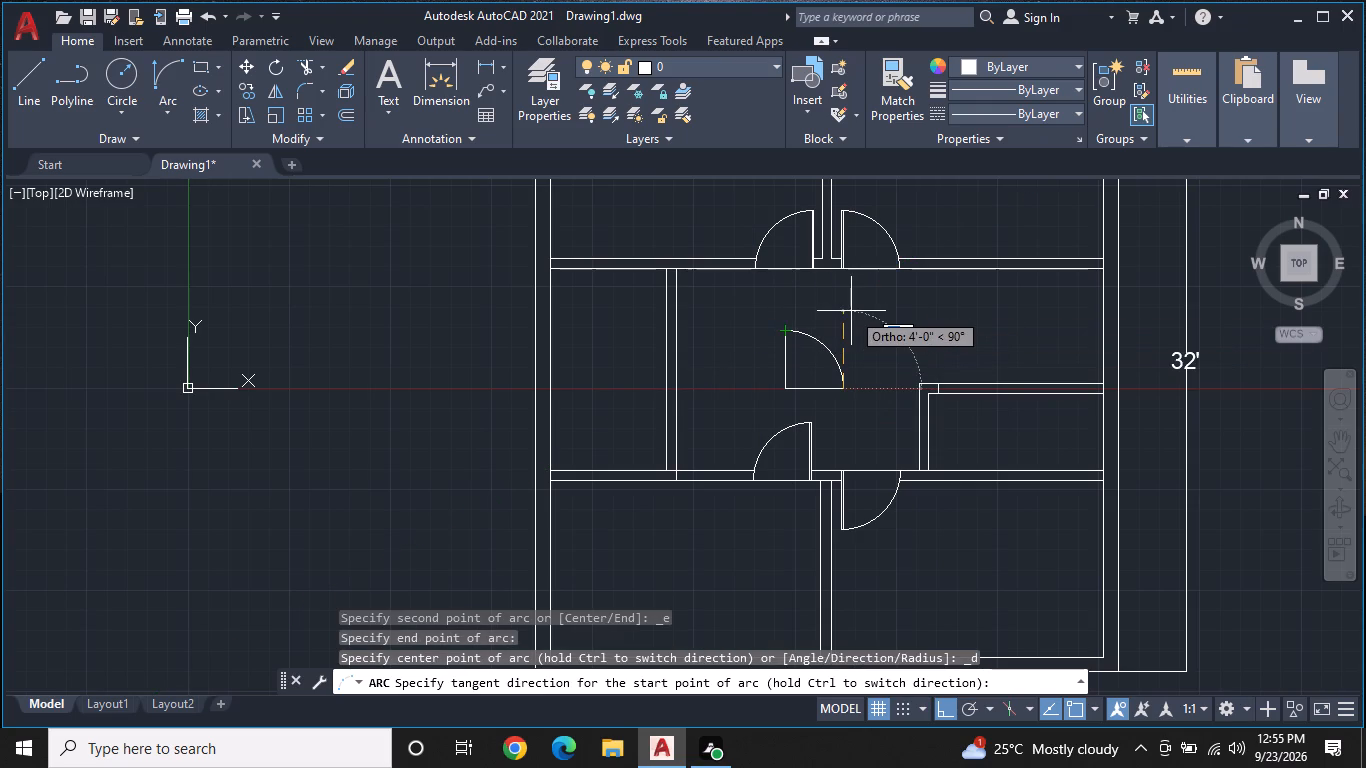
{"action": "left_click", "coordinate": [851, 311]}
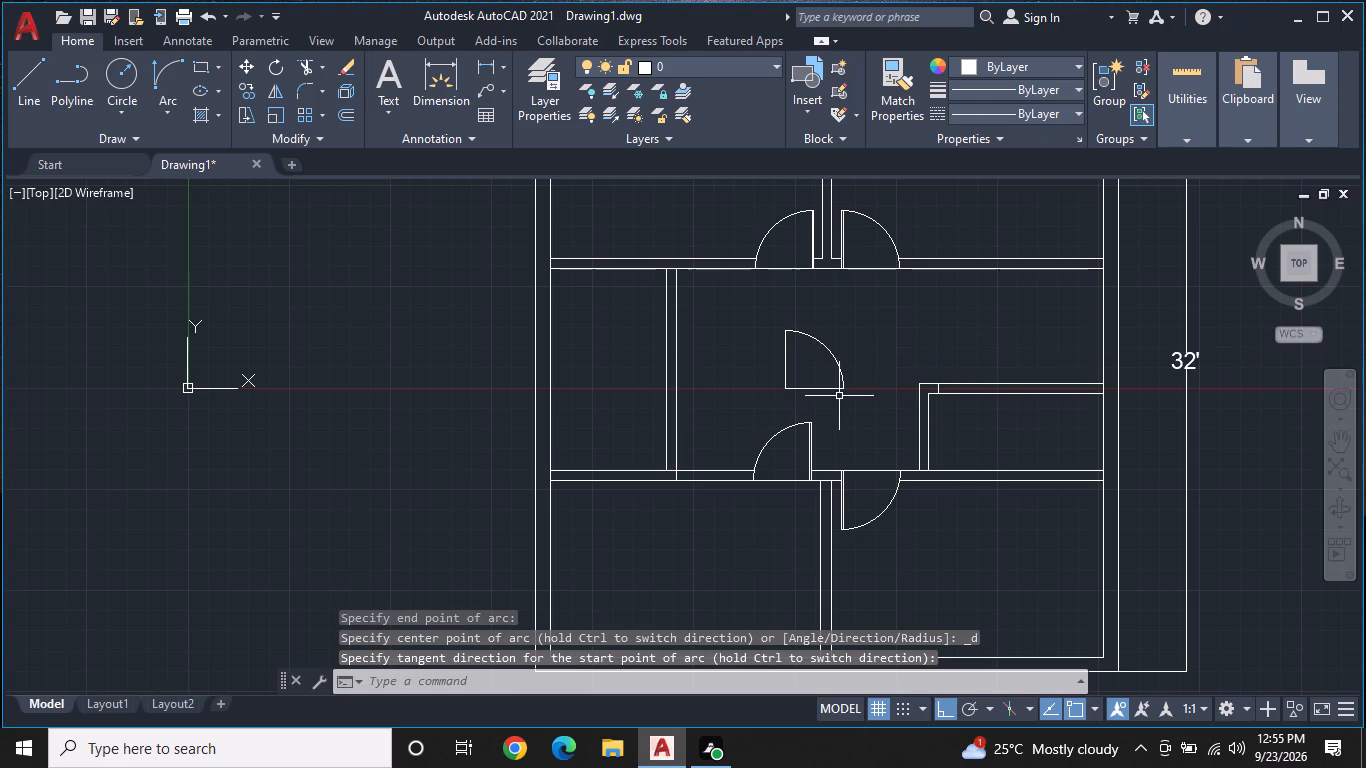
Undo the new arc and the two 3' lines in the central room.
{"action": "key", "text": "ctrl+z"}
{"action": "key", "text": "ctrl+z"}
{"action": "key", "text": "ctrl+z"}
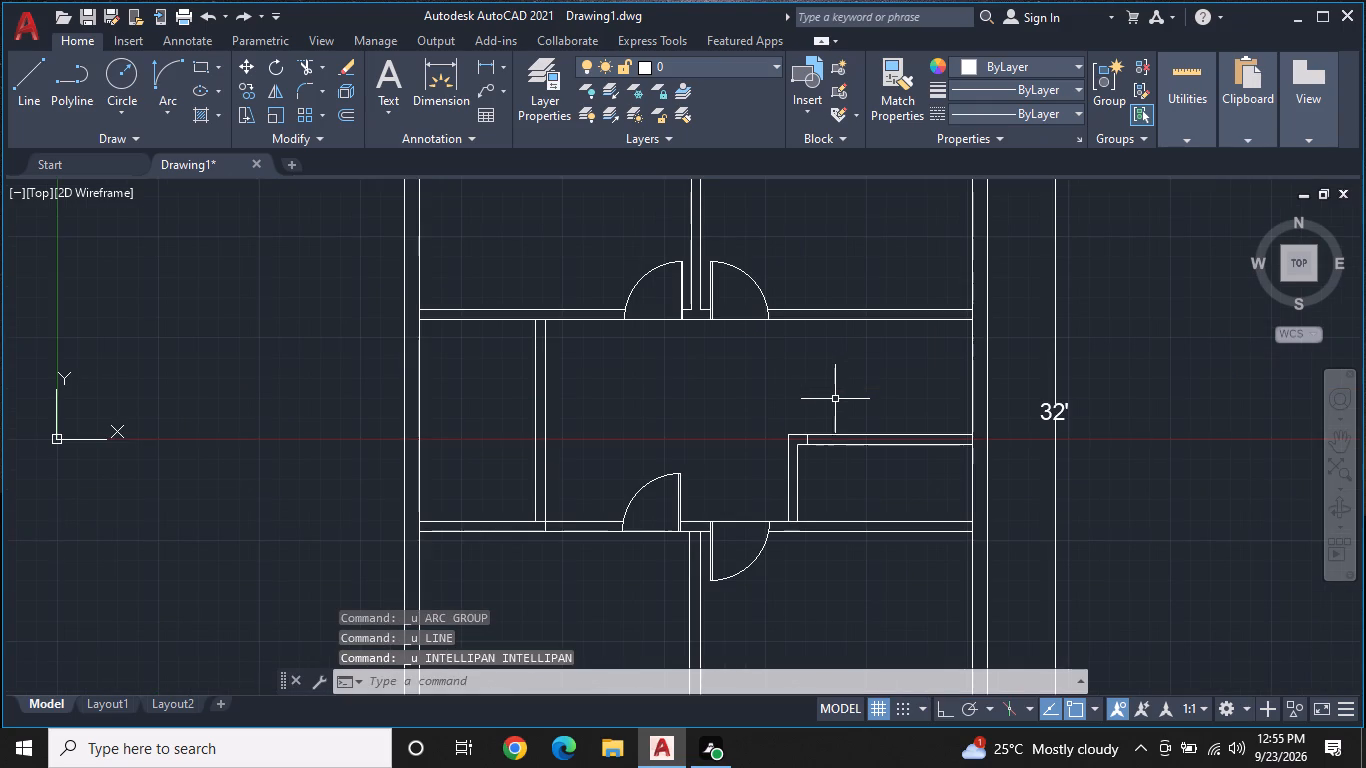
Draw two connected orthogonal 3' lines in the central room, the first running right and the second up from its end.
{"action": "key", "text": "l"}
{"action": "key", "text": "space"}
{"action": "left_click", "coordinate": [701, 394]}
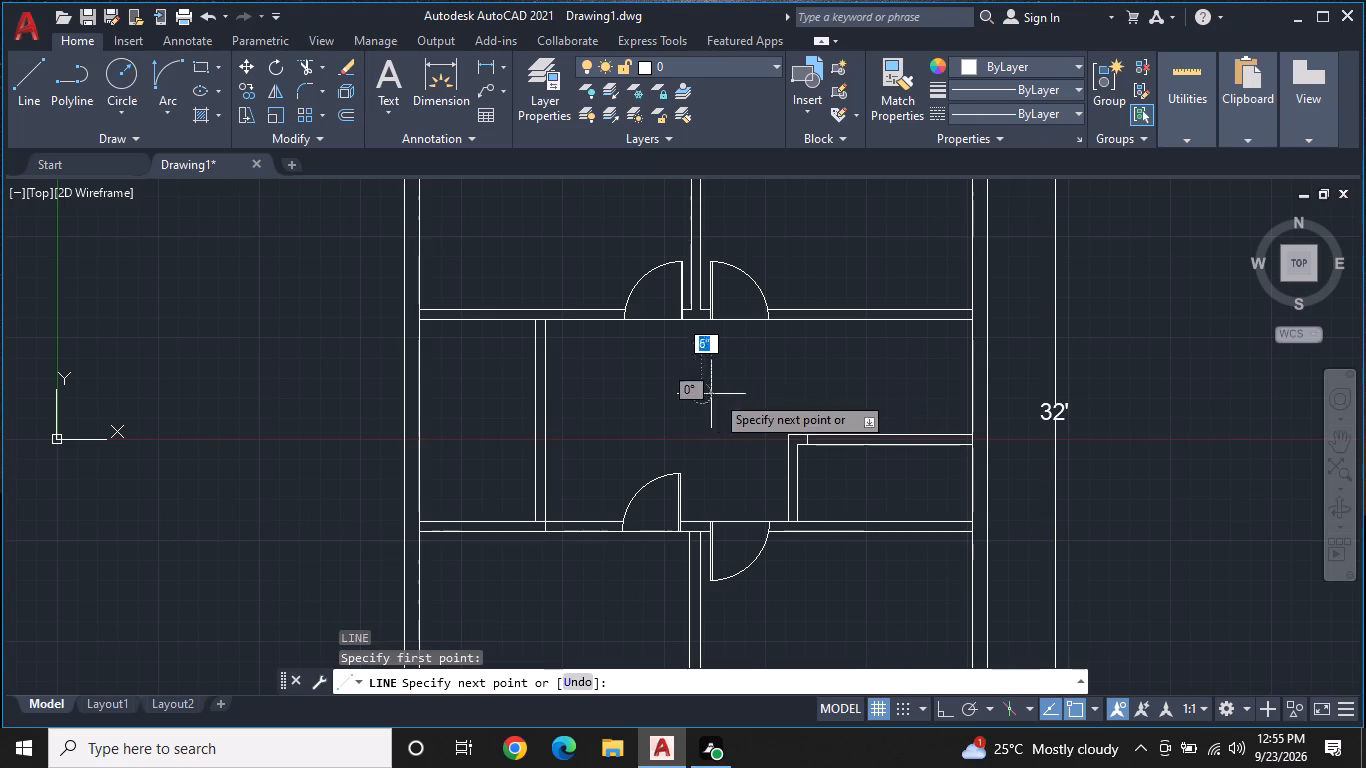
{"action": "key", "text": "F8"}
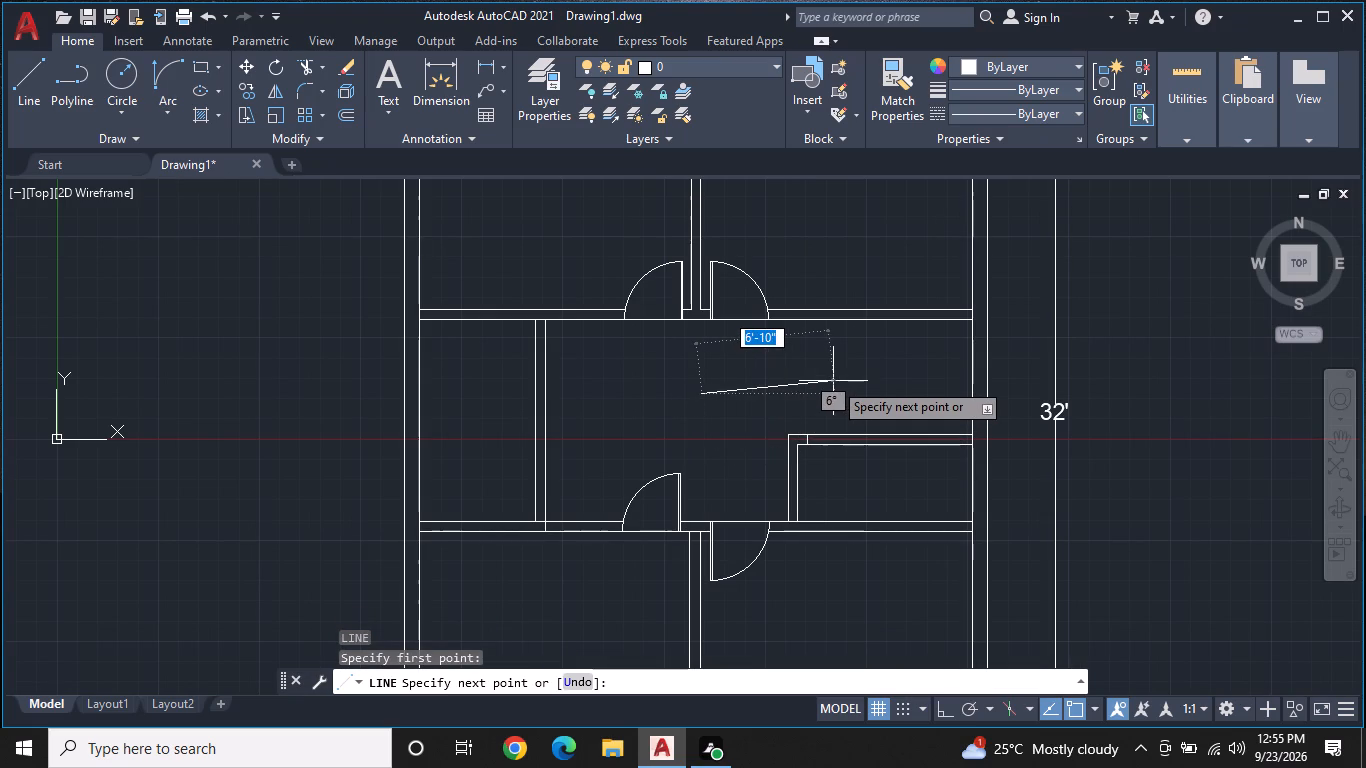
{"action": "key", "text": "3"}
{"action": "key", "text": "apostrophe"}
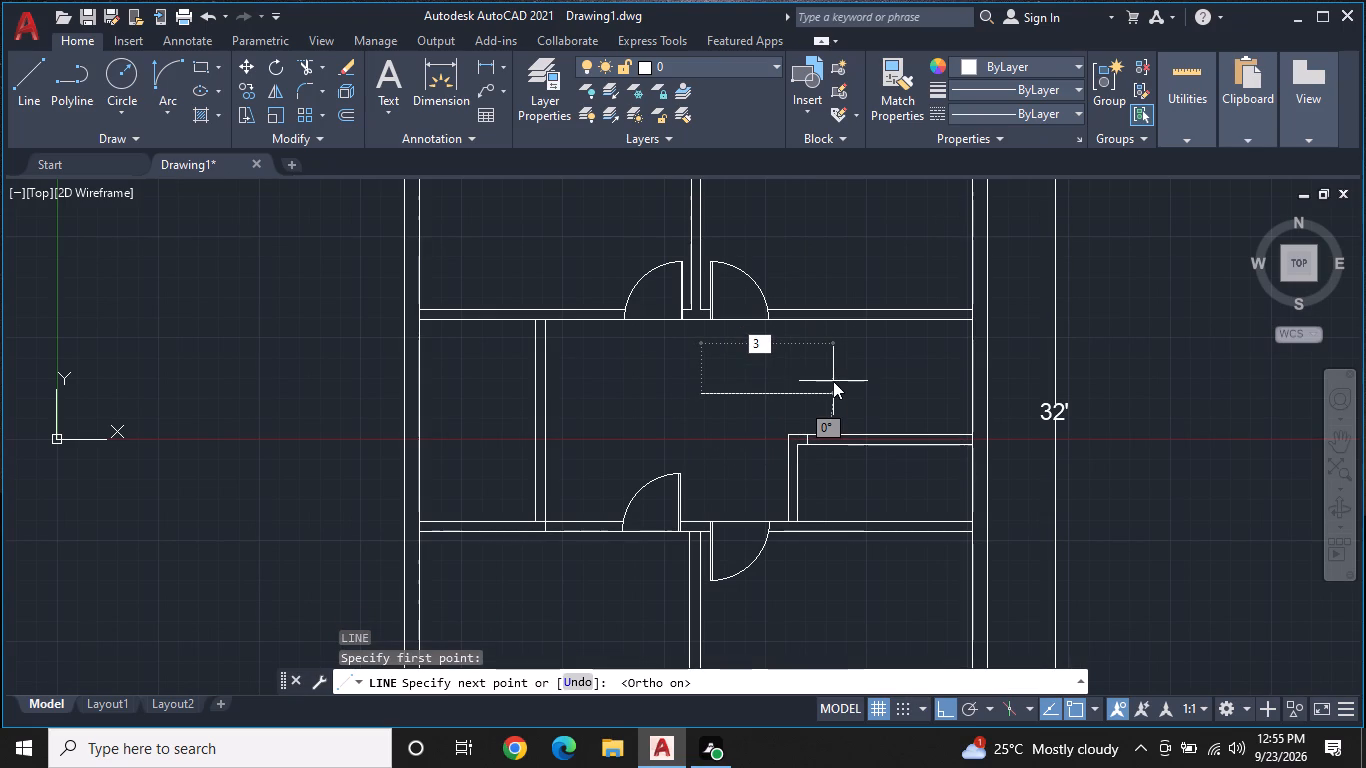
{"action": "key", "text": "Return"}
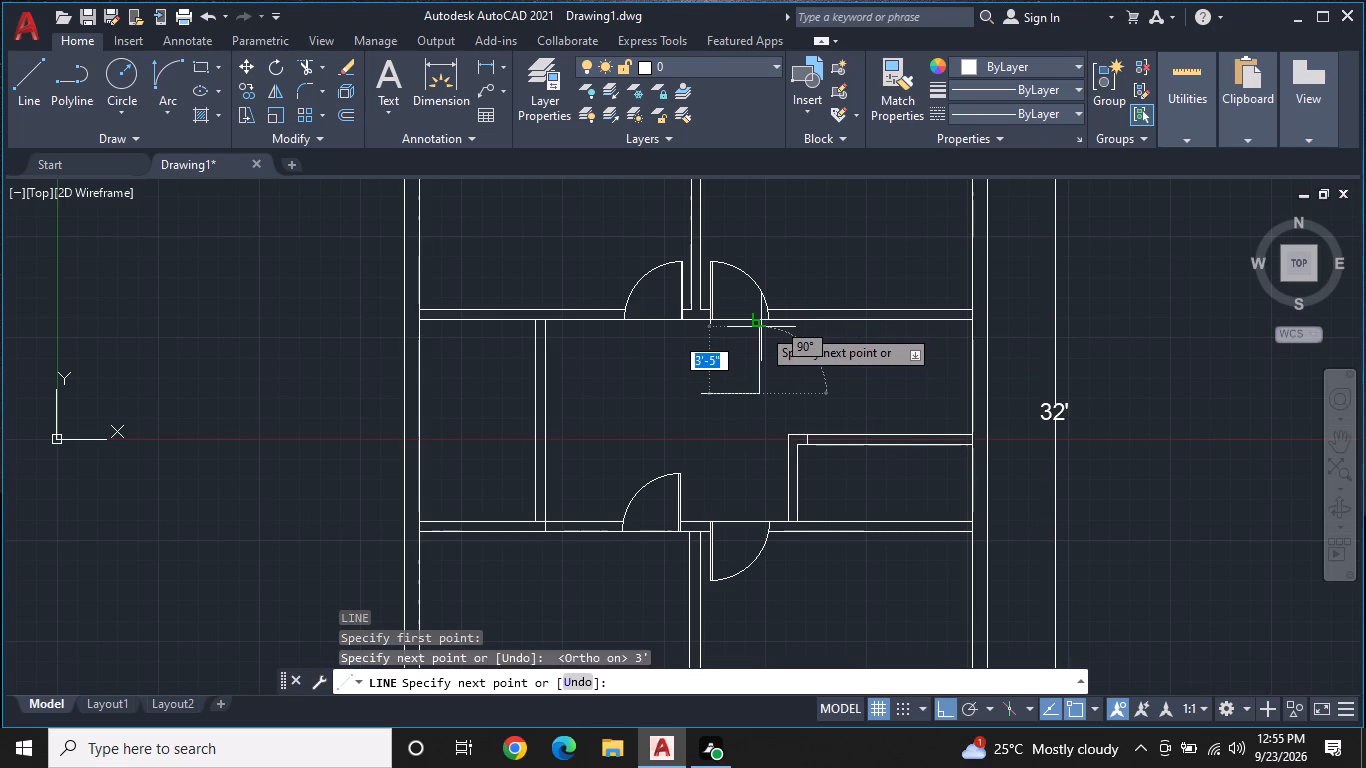
{"action": "type", "text": "3'"}
{"action": "key", "text": "Return"}
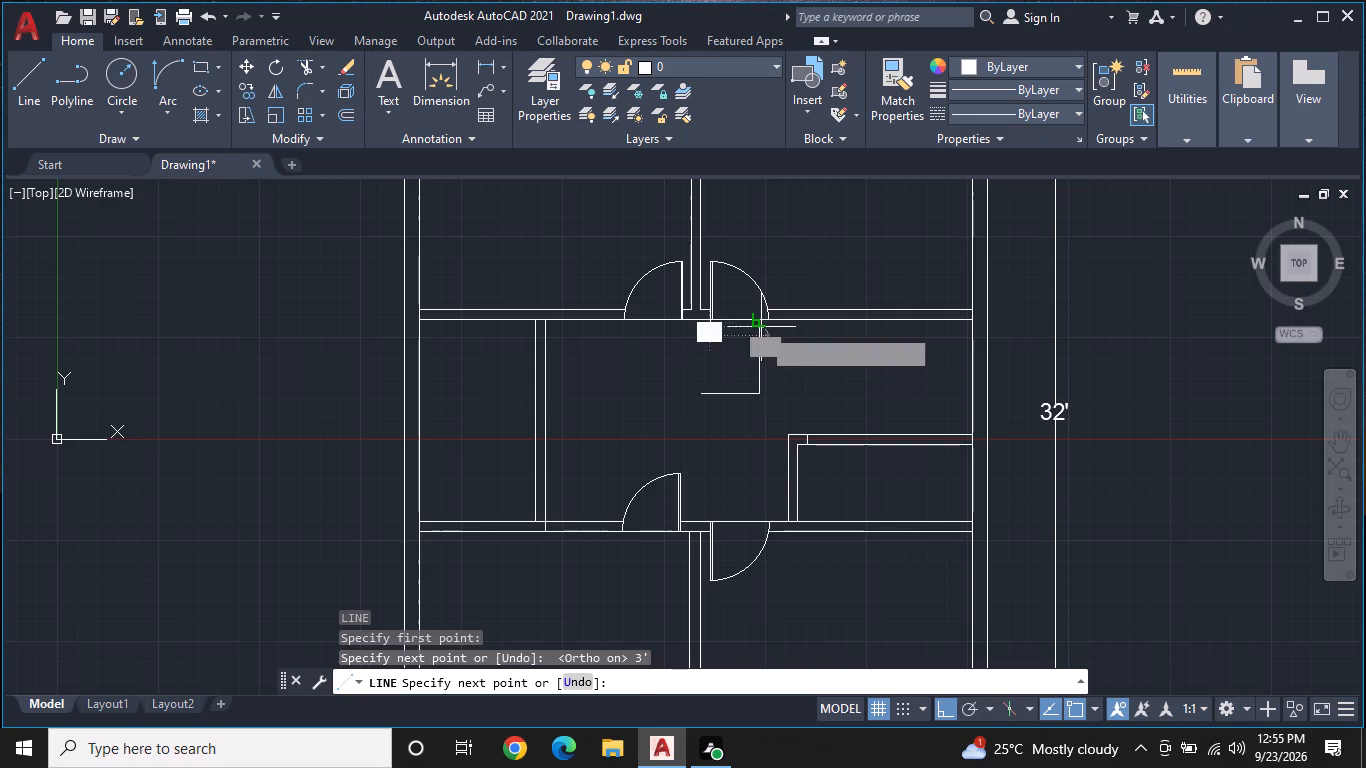
{"action": "key", "text": "Escape"}
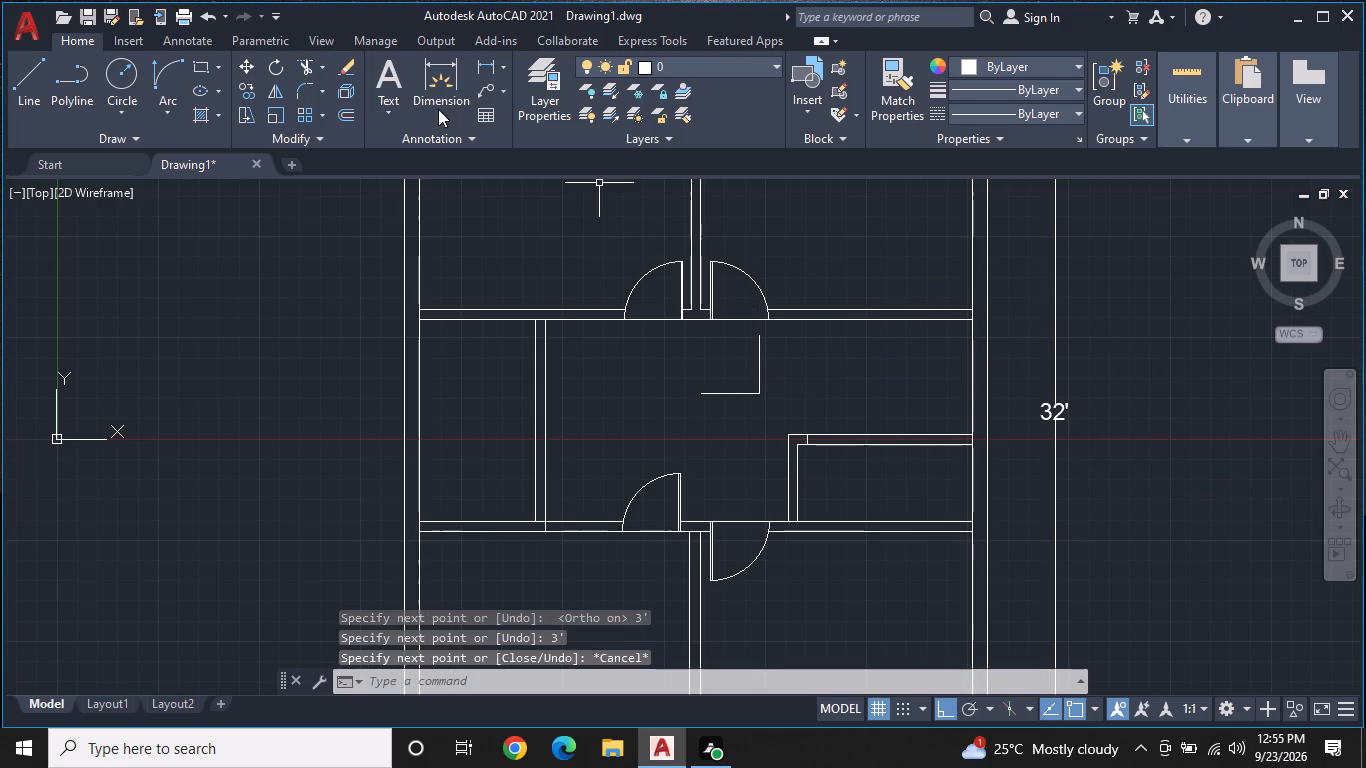
Draw a door-swing arc from the vertical line's top to the horizontal line's left end, with its starting tangent pointing left.
{"action": "left_click", "coordinate": [169, 83]}
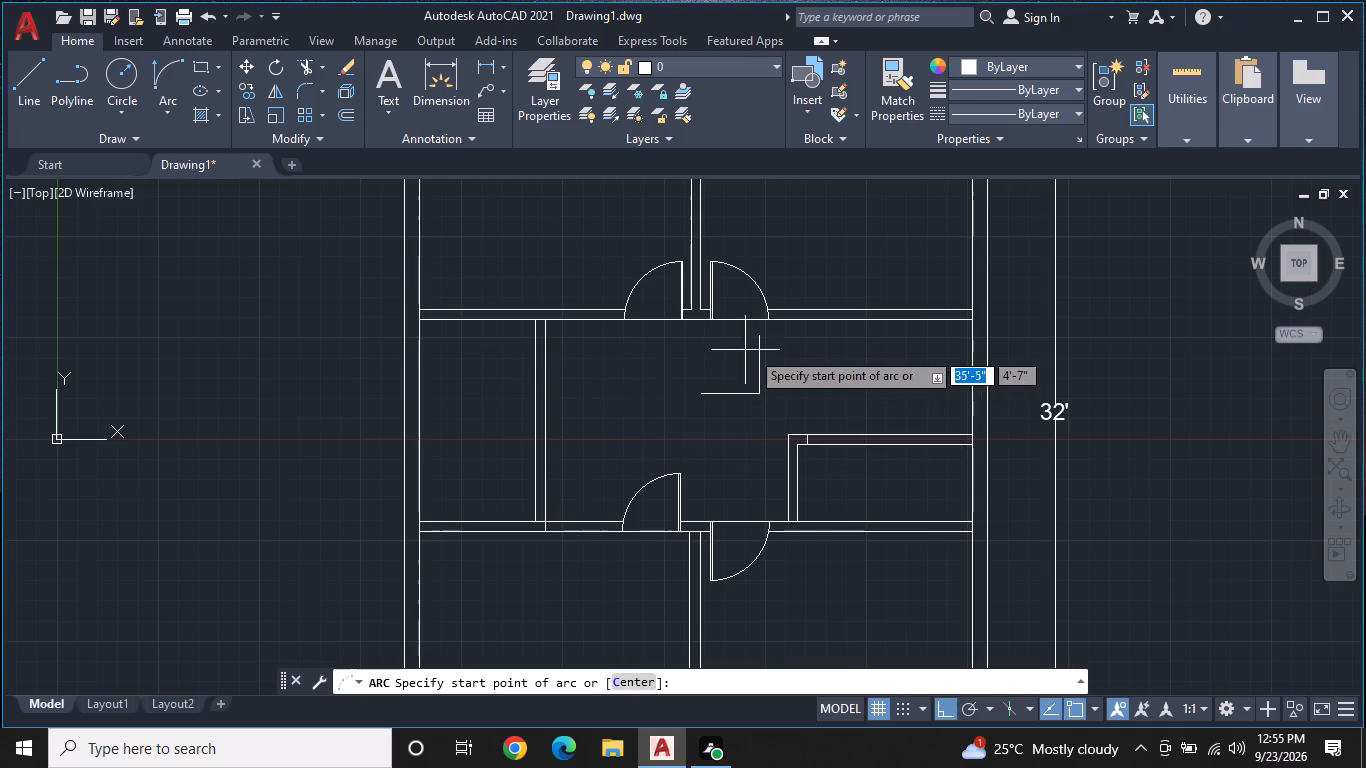
{"action": "left_click", "coordinate": [761, 342]}
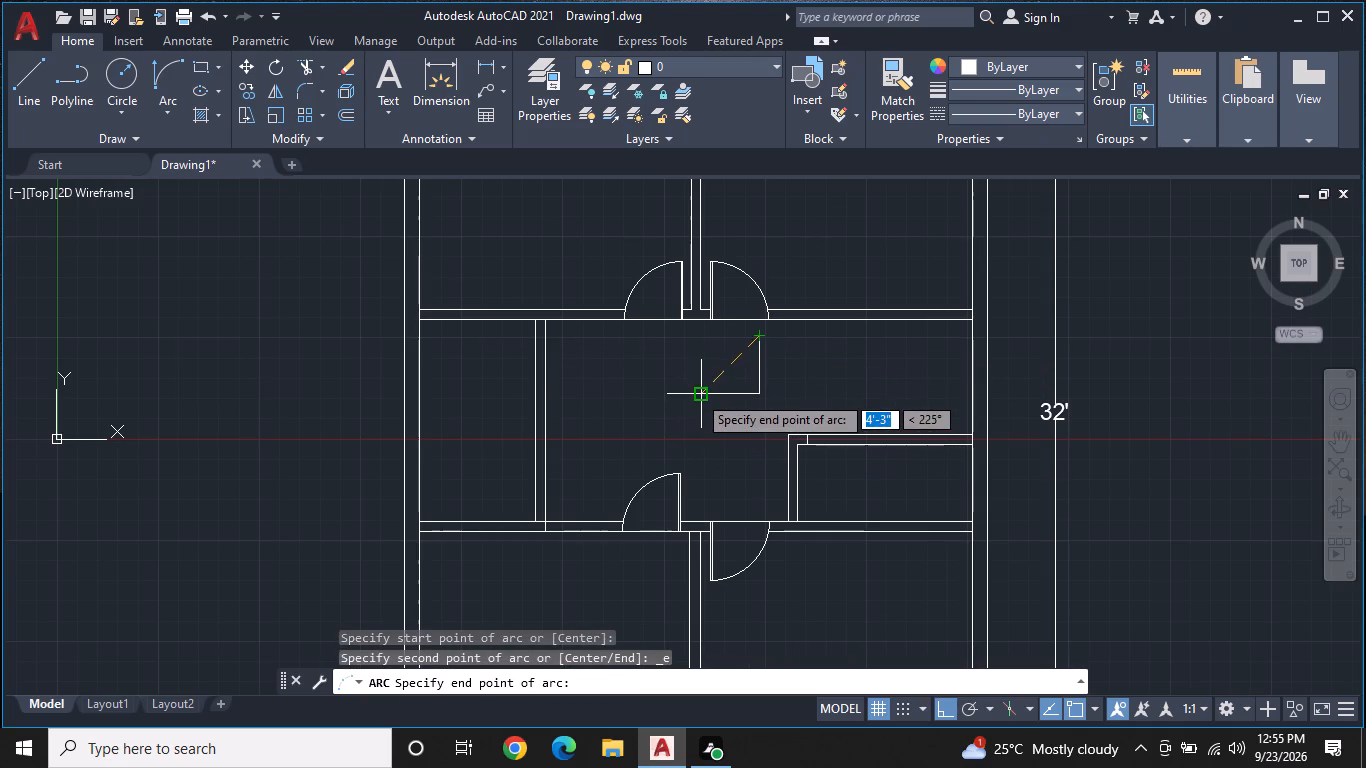
{"action": "left_click", "coordinate": [700, 391]}
{"action": "left_click", "coordinate": [650, 346]}
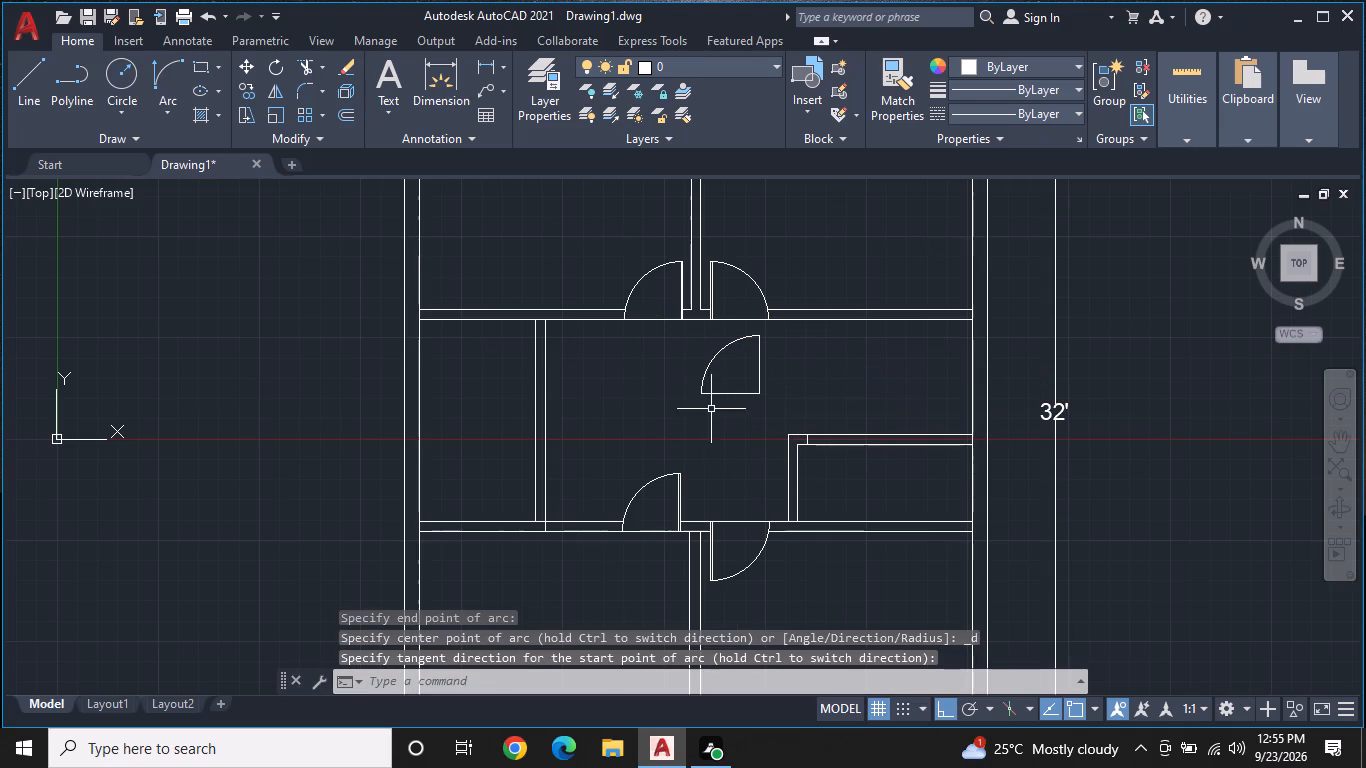
Offset the new door's vertical line 1" toward the inside of the arc to form the door leaf.
{"action": "scroll", "coordinate": [718, 418], "scroll_direction": "up", "scroll_amount": 1}
{"action": "middle_click_drag", "start_coordinate": [718, 418], "coordinate": [712, 448]}
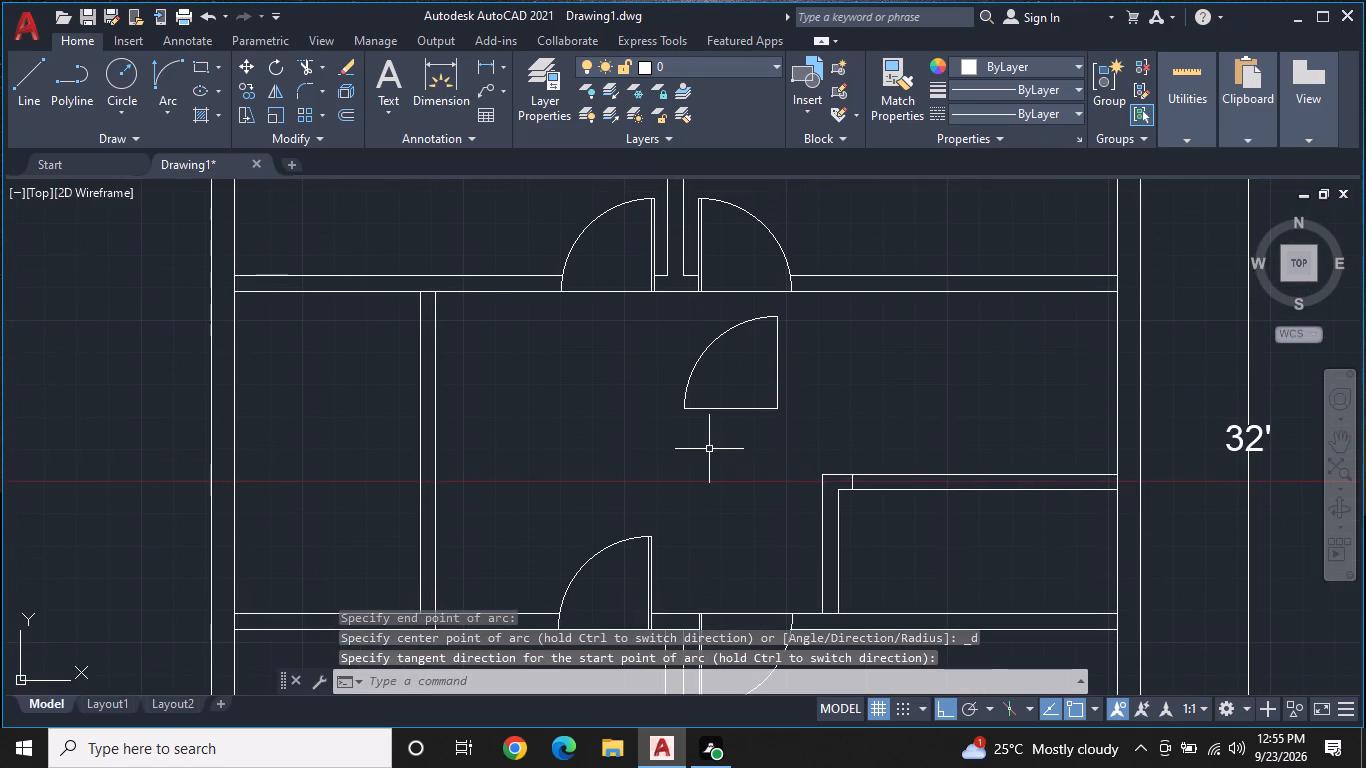
{"action": "key", "text": "o"}
{"action": "type", "text": "F"}
{"action": "key", "text": "space"}
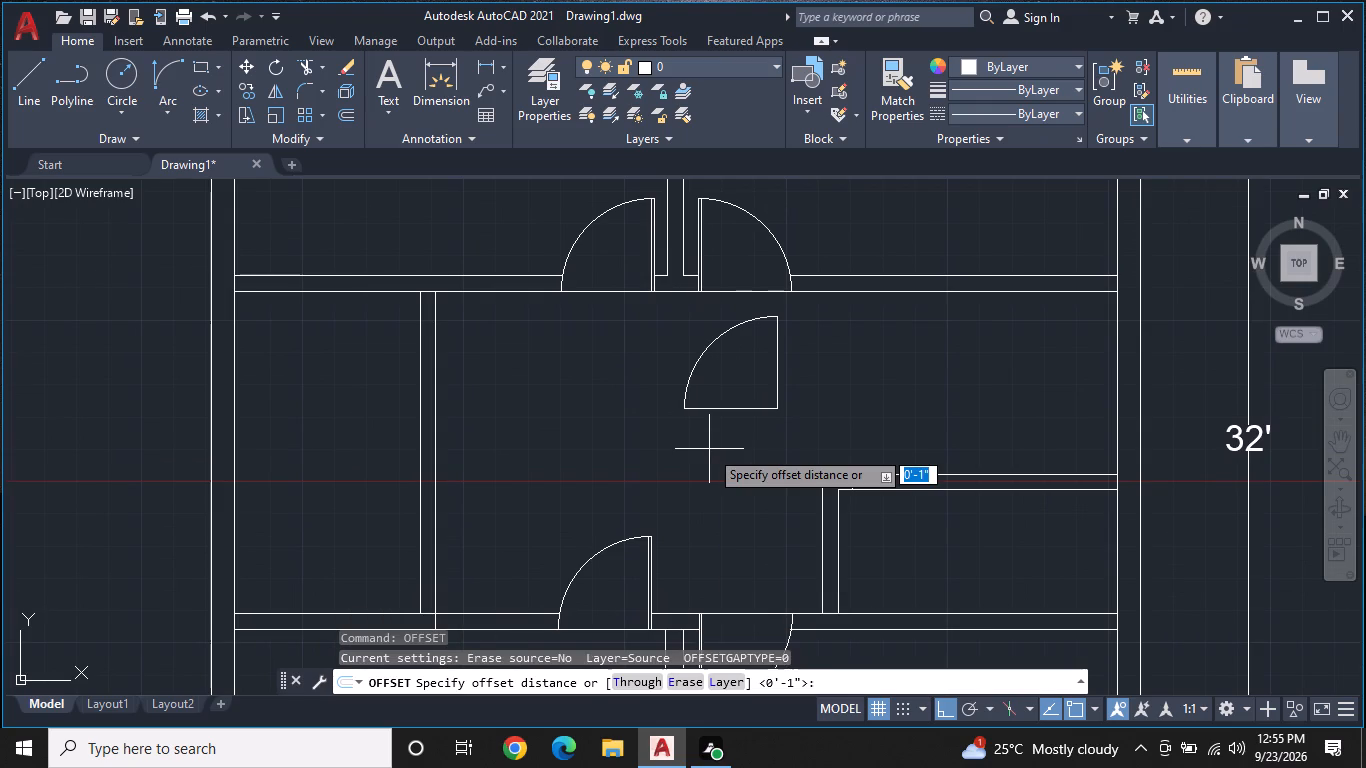
{"action": "key", "text": "Return"}
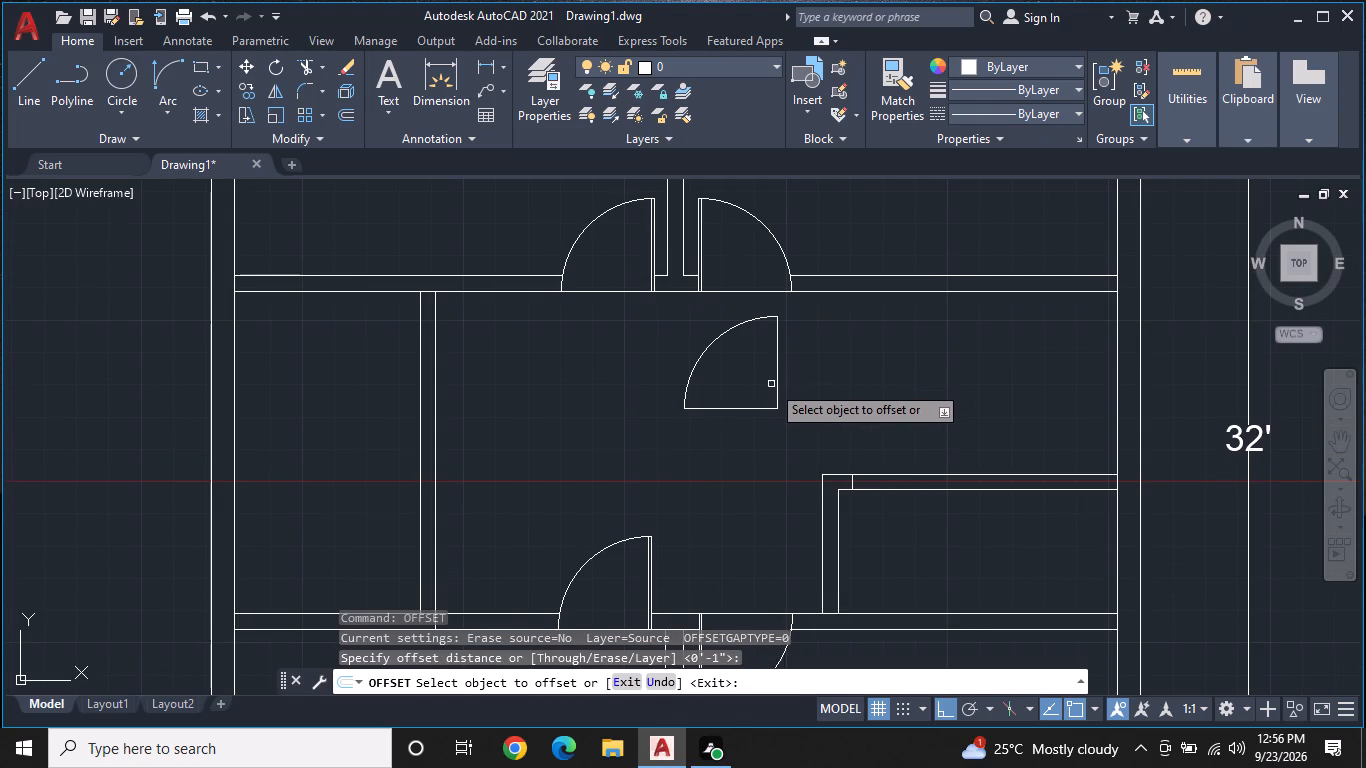
{"action": "left_click", "coordinate": [779, 375]}
{"action": "left_click", "coordinate": [758, 389]}
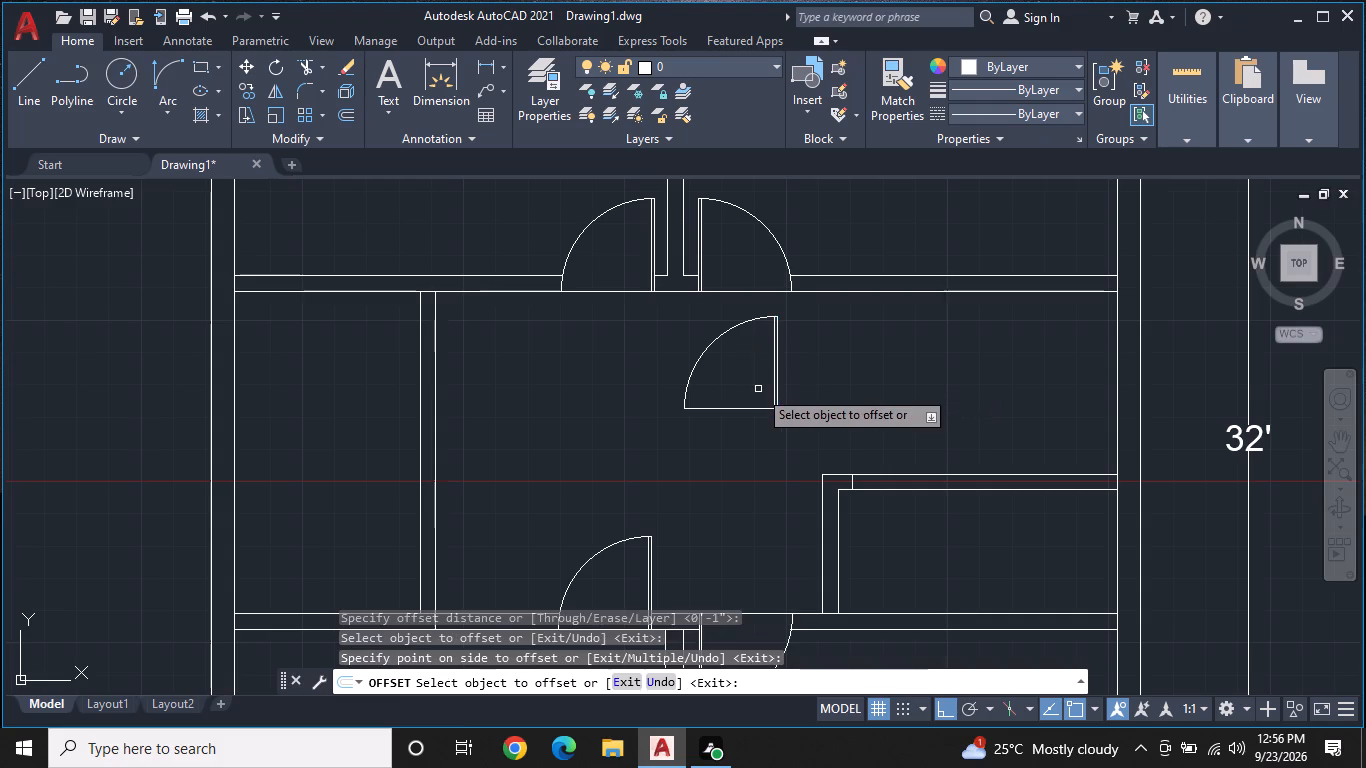
Trim the new door's horizontal base line between the arc's lower end and the leaf's inner line.
{"action": "middle_click_drag", "start_coordinate": [760, 400], "coordinate": [777, 451]}
{"action": "scroll", "coordinate": [751, 493], "scroll_direction": "up", "scroll_amount": 2}
{"action": "middle_click_drag", "start_coordinate": [764, 434], "coordinate": [761, 484]}
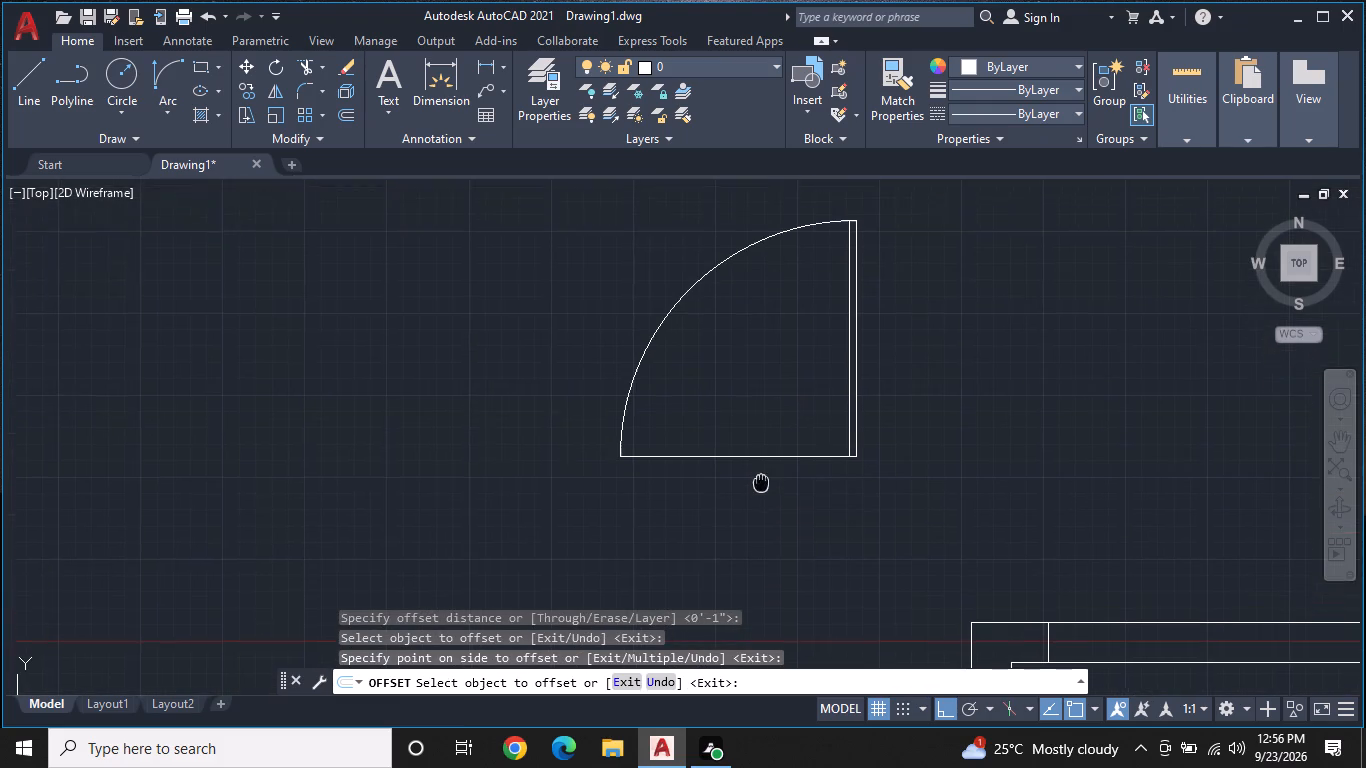
{"action": "middle_click_drag", "start_coordinate": [761, 484], "coordinate": [750, 514]}
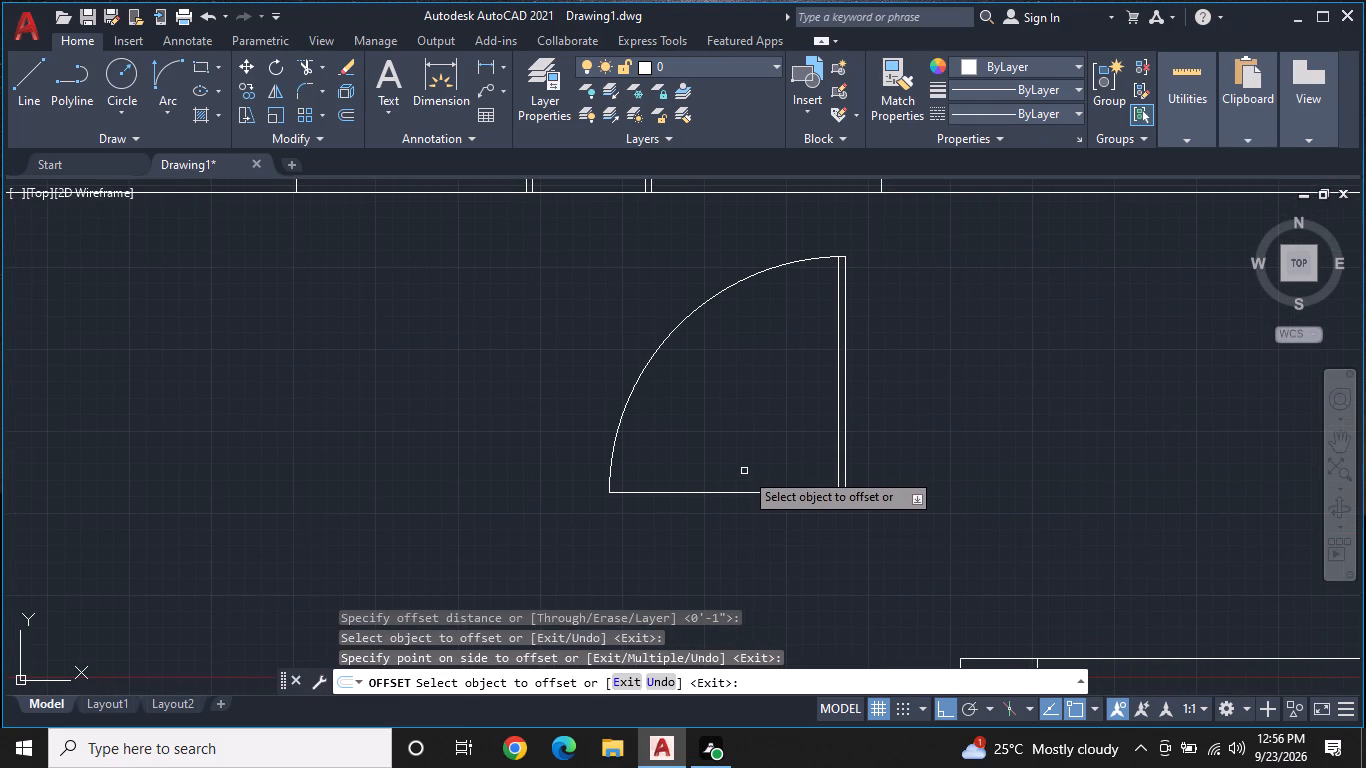
{"action": "key", "text": "t"}
{"action": "key", "text": "Escape"}
{"action": "type", "text": "TR"}
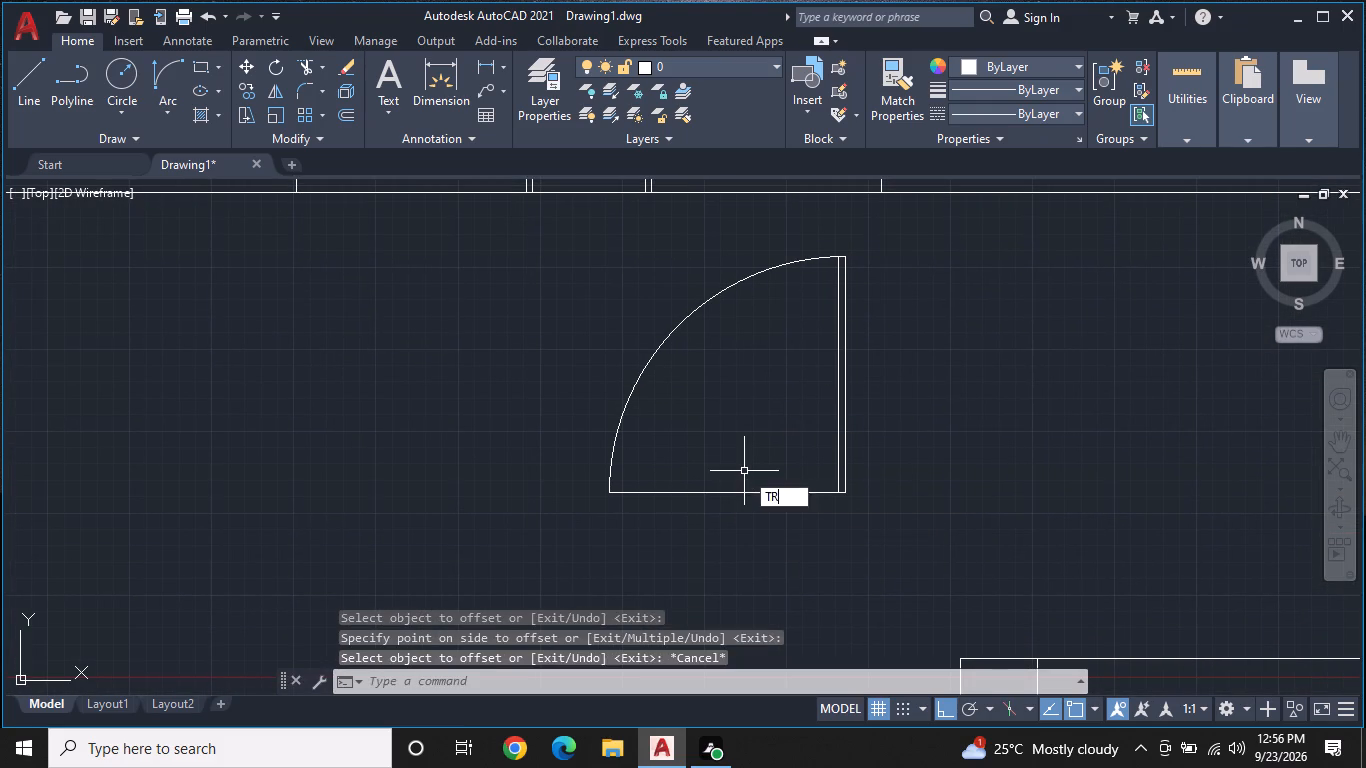
{"action": "key", "text": "space"}
{"action": "left_click", "coordinate": [731, 496]}
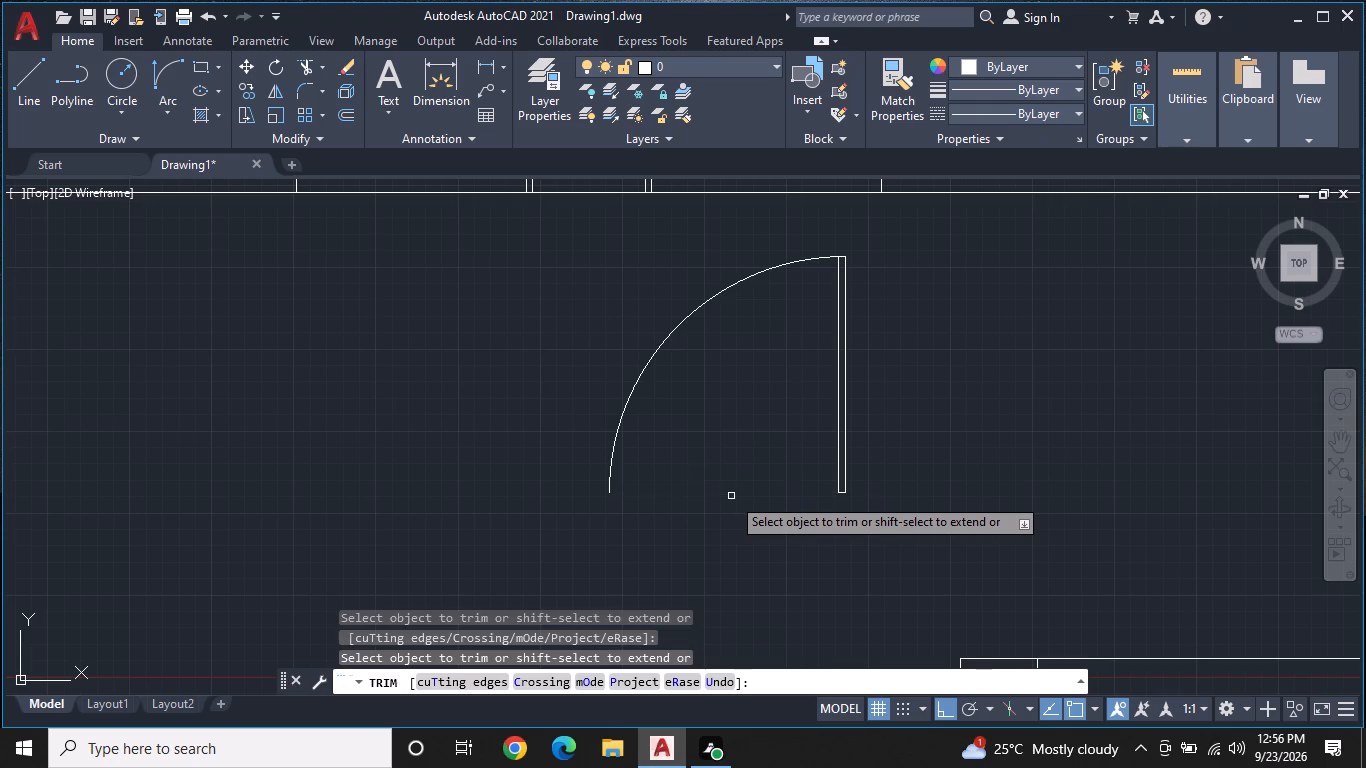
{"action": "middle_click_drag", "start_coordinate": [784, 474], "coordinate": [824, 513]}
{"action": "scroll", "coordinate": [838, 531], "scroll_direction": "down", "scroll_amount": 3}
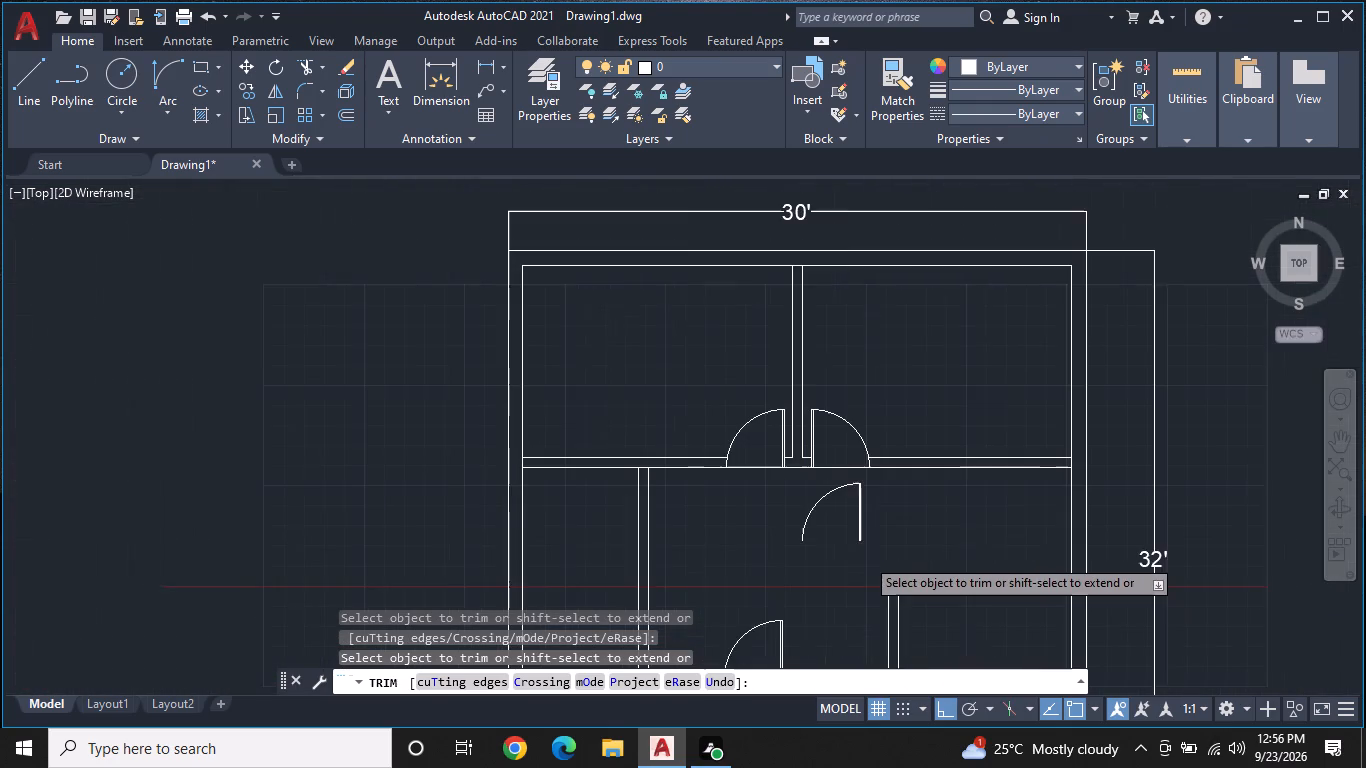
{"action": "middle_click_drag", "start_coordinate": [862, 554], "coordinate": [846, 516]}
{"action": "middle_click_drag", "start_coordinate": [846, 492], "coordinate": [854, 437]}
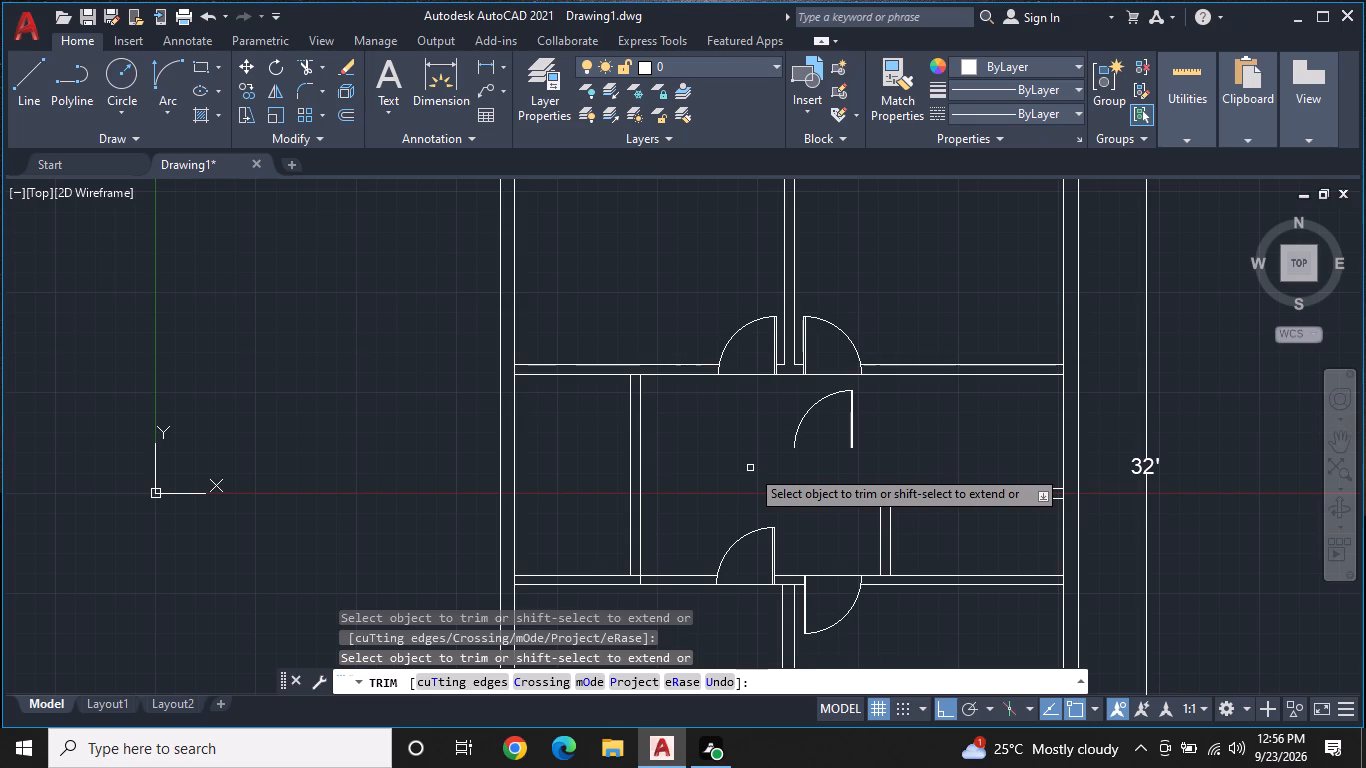
Mirror the new door symbol about a vertical line through the arc's lower end, erasing the source objects.
{"action": "key", "text": "Escape"}
{"action": "left_click", "coordinate": [876, 459]}
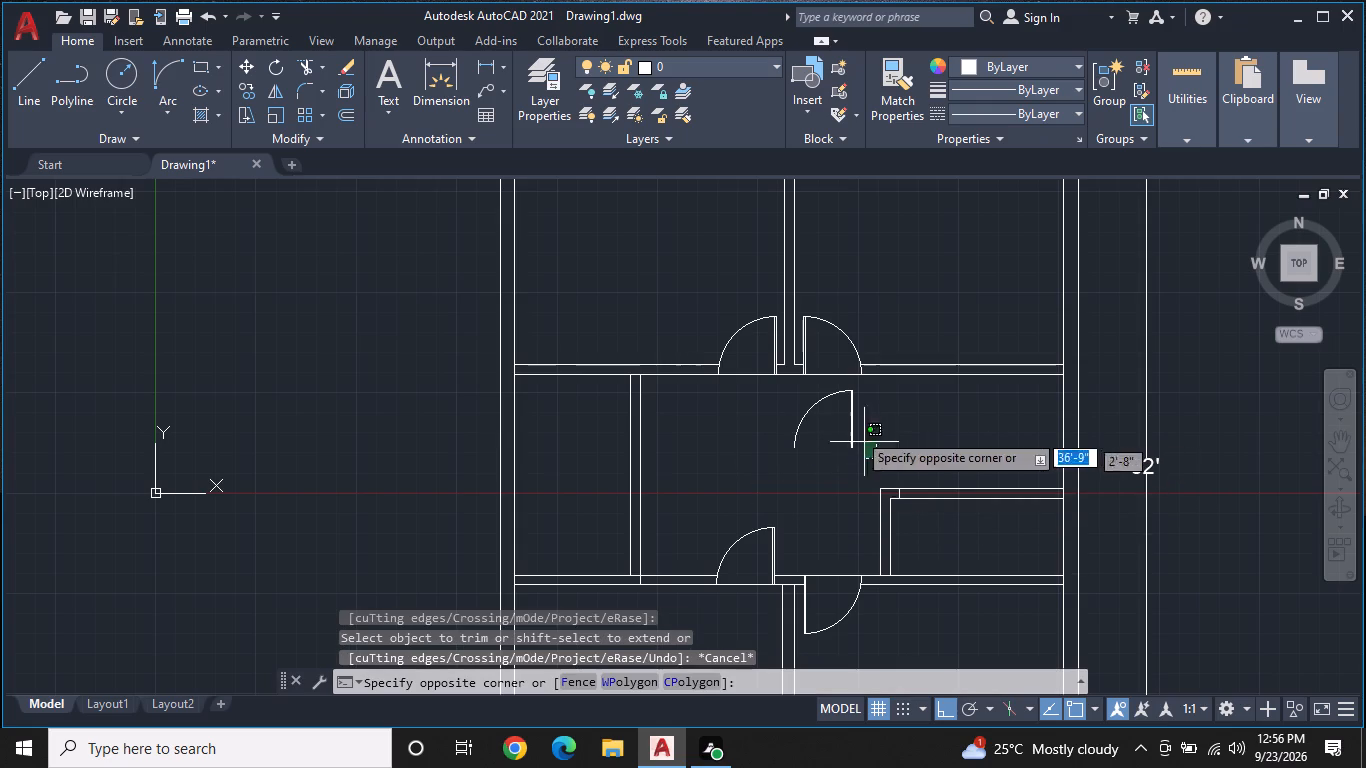
{"action": "left_click", "coordinate": [742, 387]}
{"action": "right_click", "coordinate": [830, 468]}
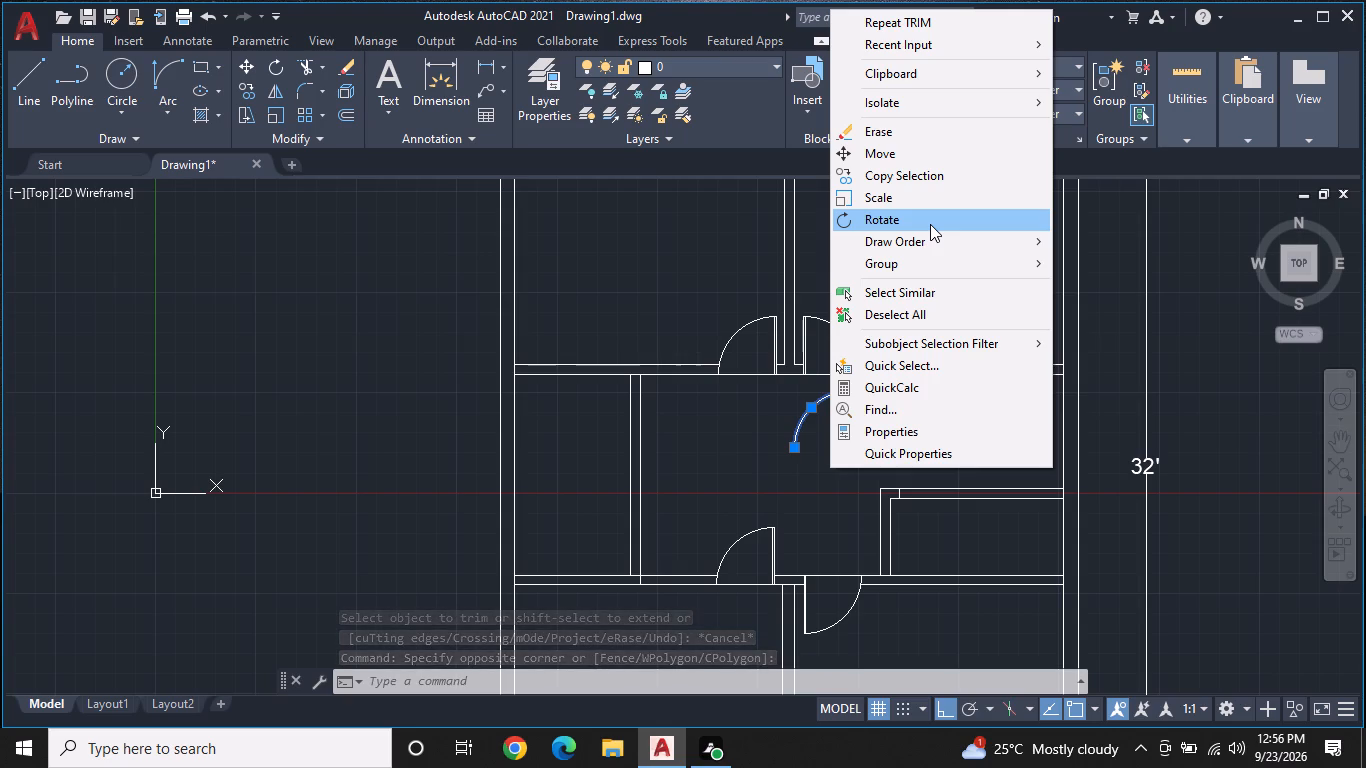
{"action": "left_click", "coordinate": [275, 83]}
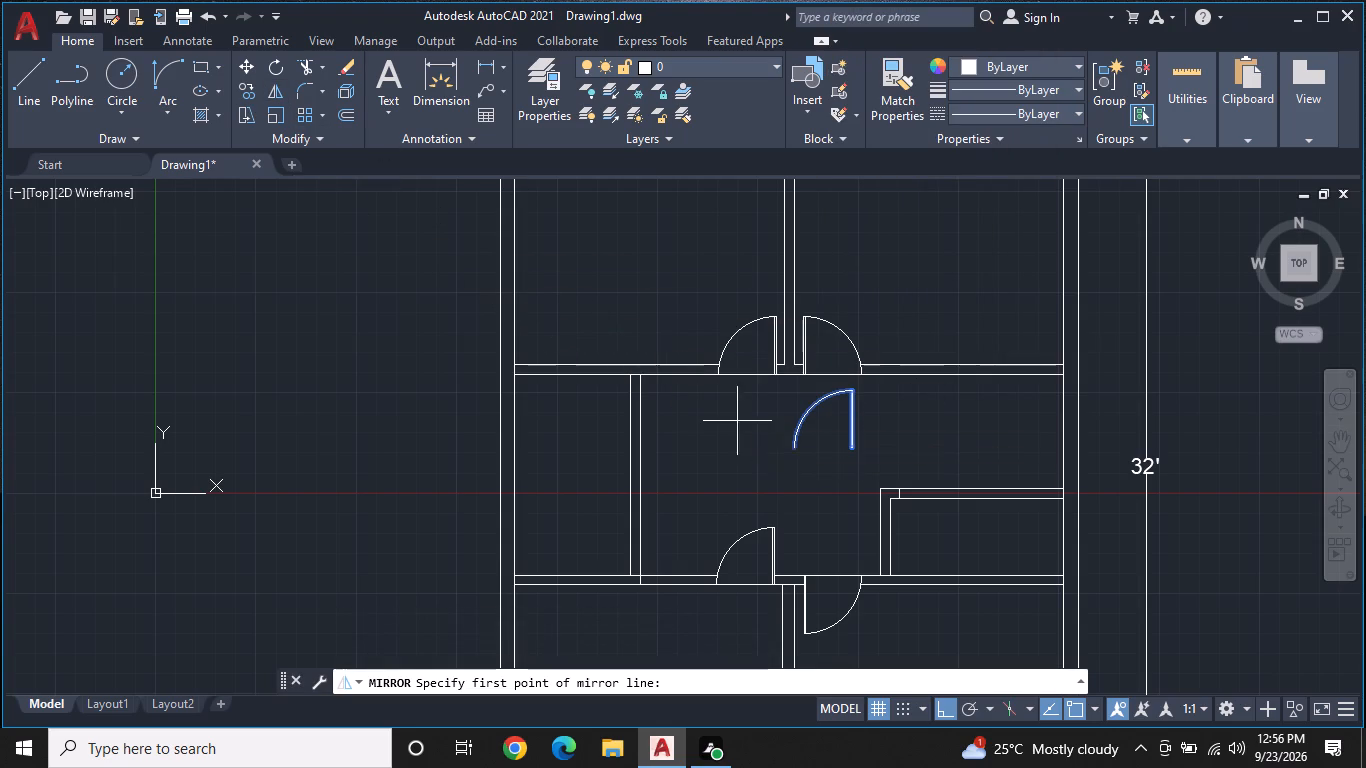
{"action": "left_click", "coordinate": [793, 440]}
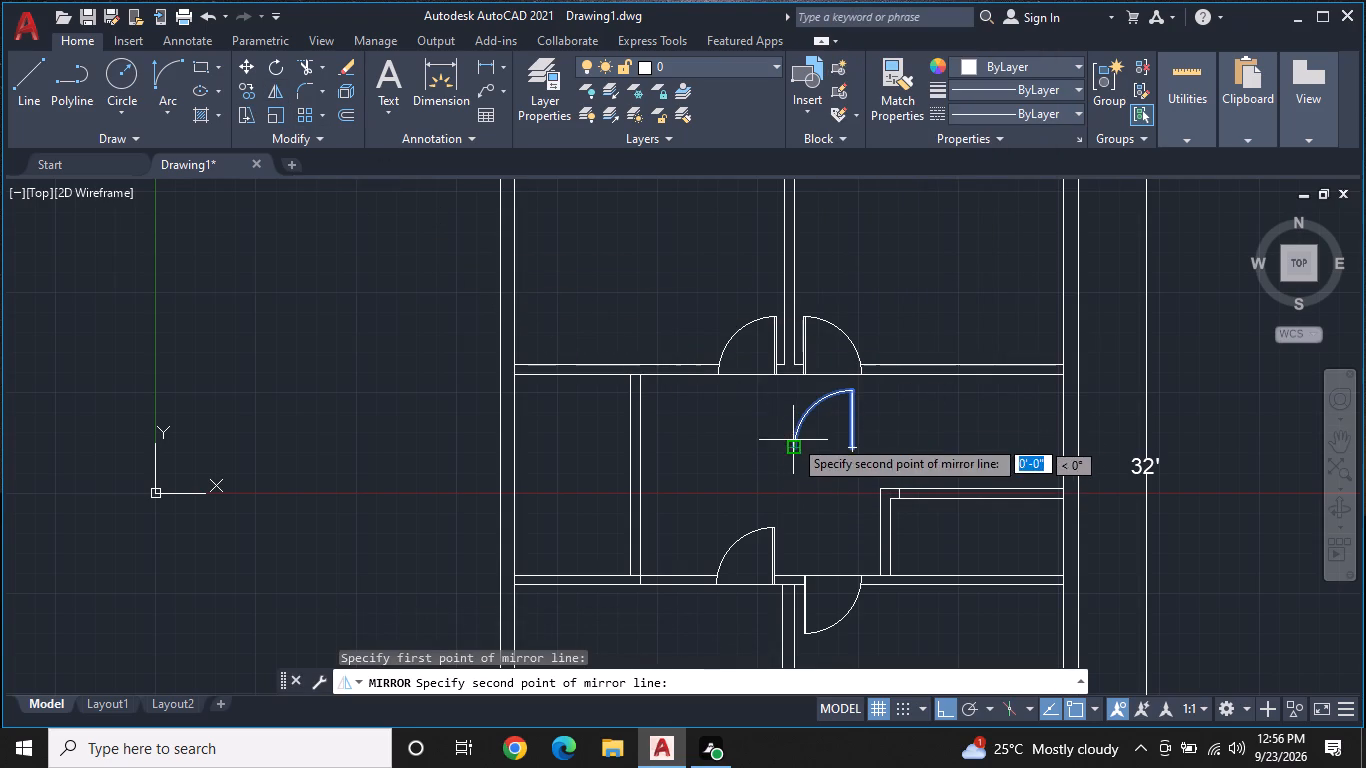
{"action": "left_click", "coordinate": [791, 405]}
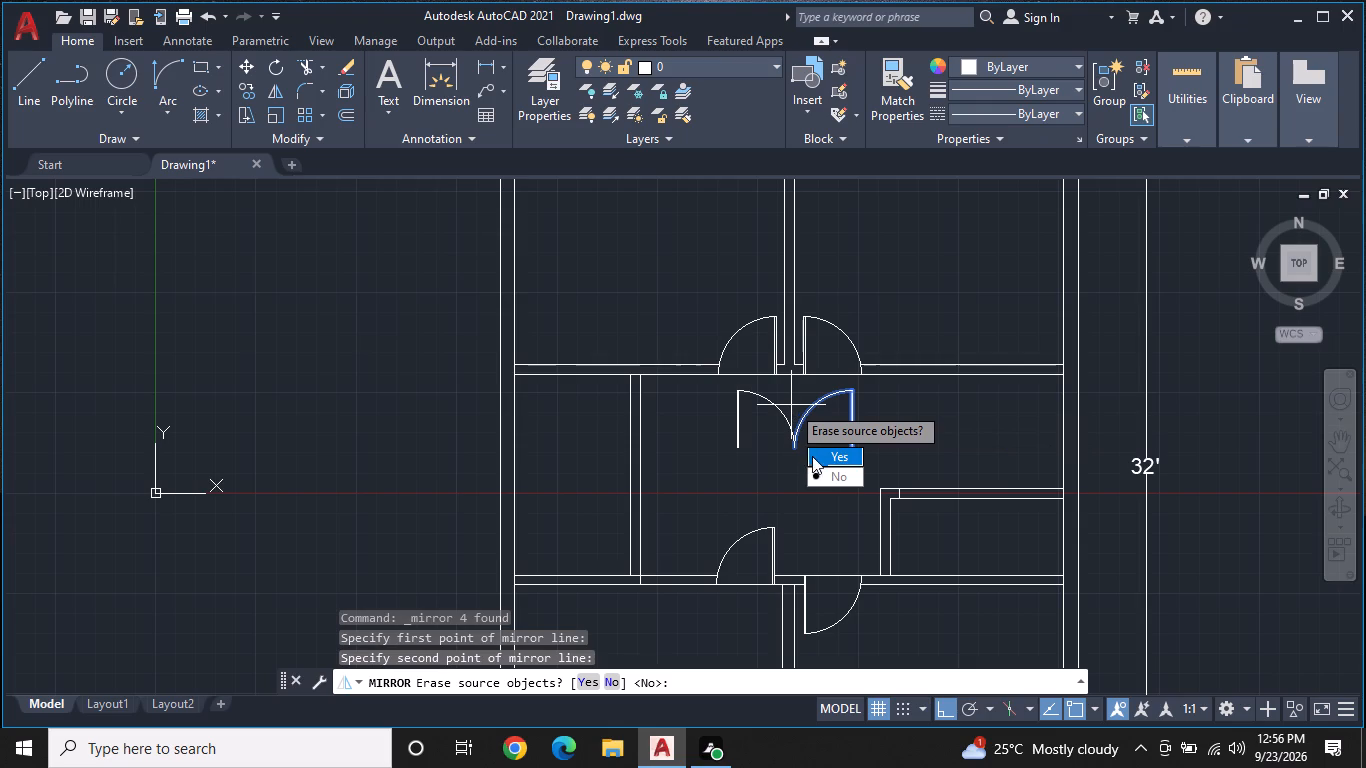
{"action": "left_click_drag", "start_coordinate": [812, 456], "coordinate": [791, 405]}
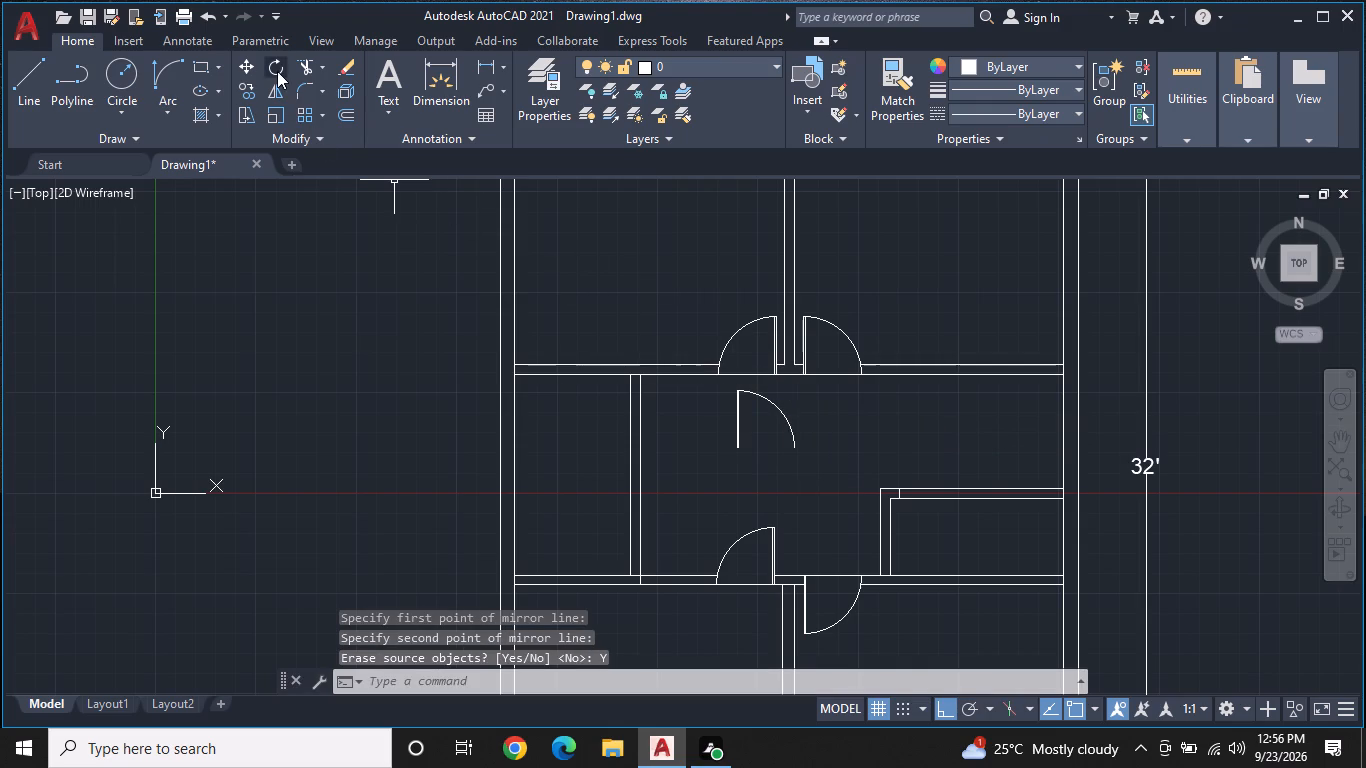
Rotate the mirrored door 90° counterclockwise about the outer bottom corner of its leaf.
{"action": "left_click", "coordinate": [277, 71]}
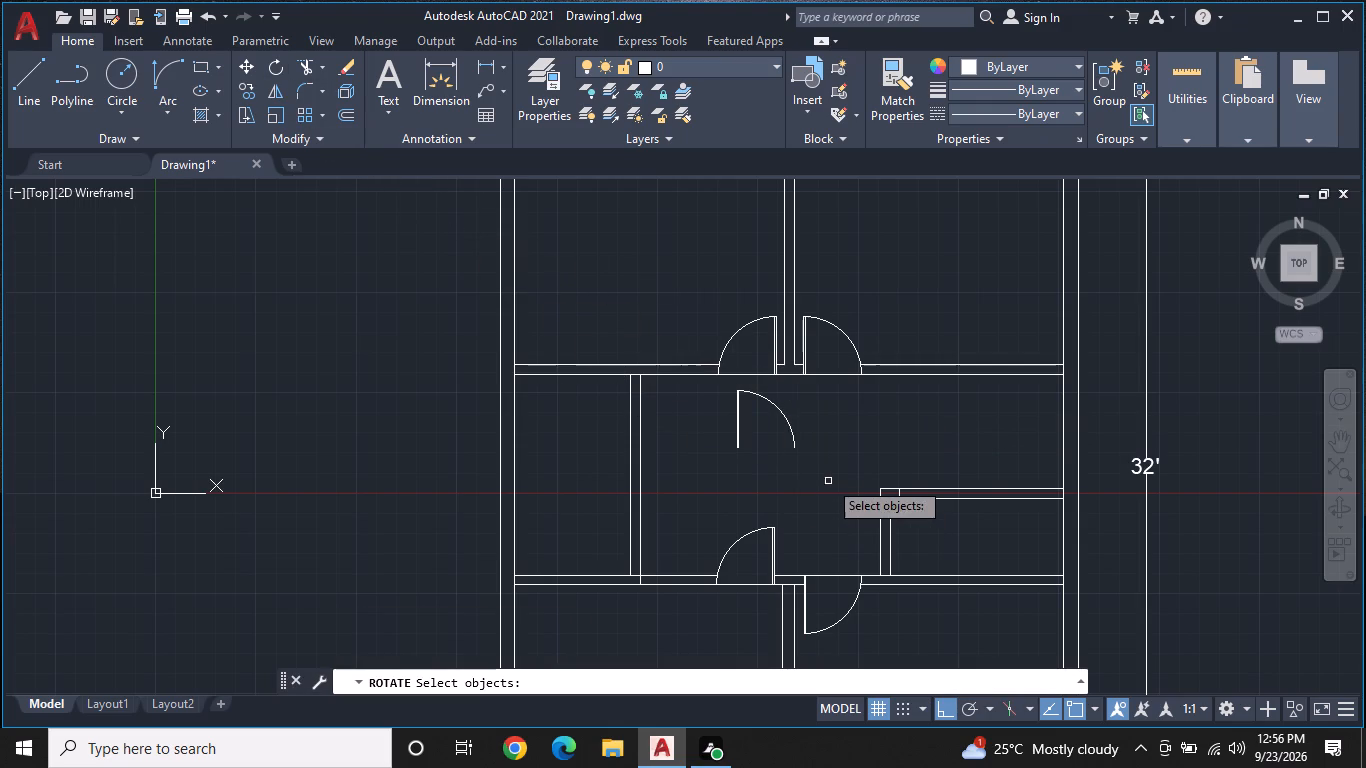
{"action": "left_click", "coordinate": [815, 461]}
{"action": "left_click", "coordinate": [705, 389]}
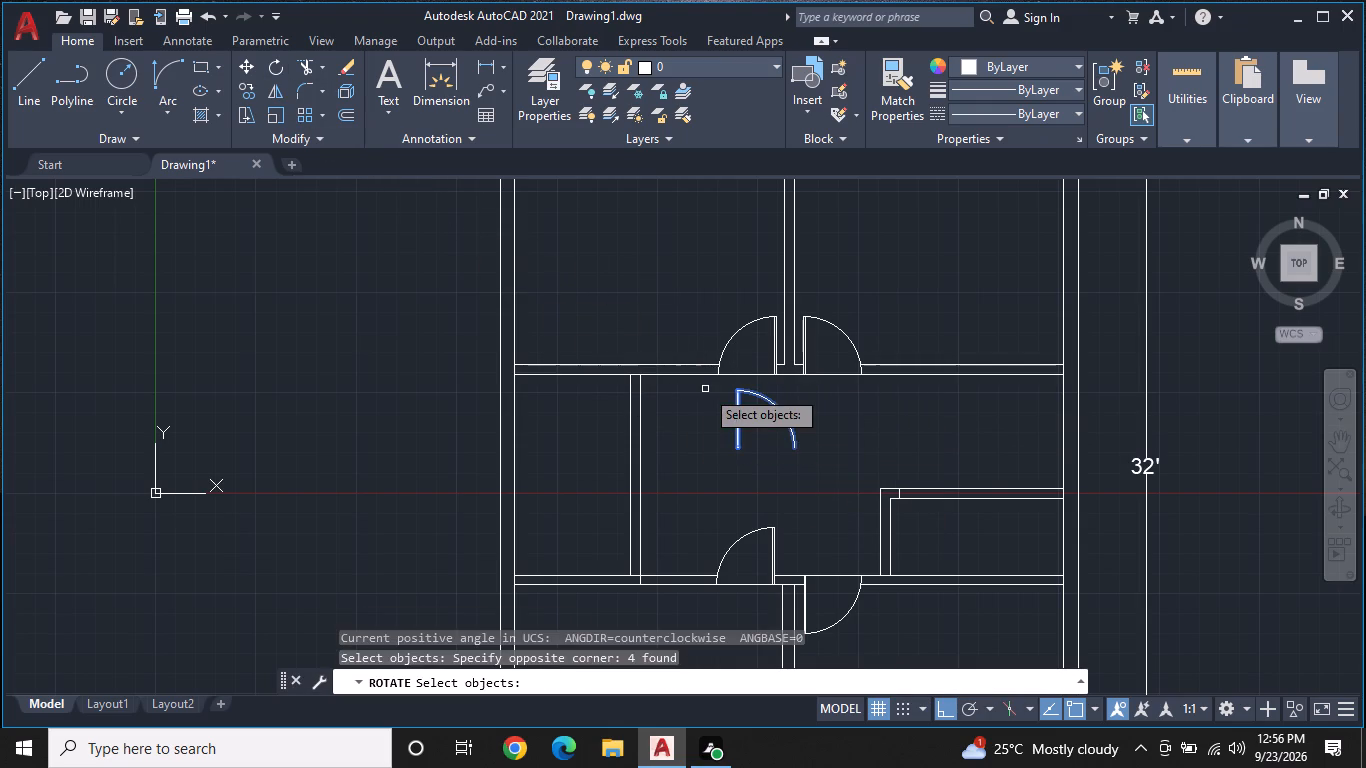
{"action": "right_click", "coordinate": [734, 443]}
{"action": "scroll", "coordinate": [738, 452], "scroll_direction": "up", "scroll_amount": 3}
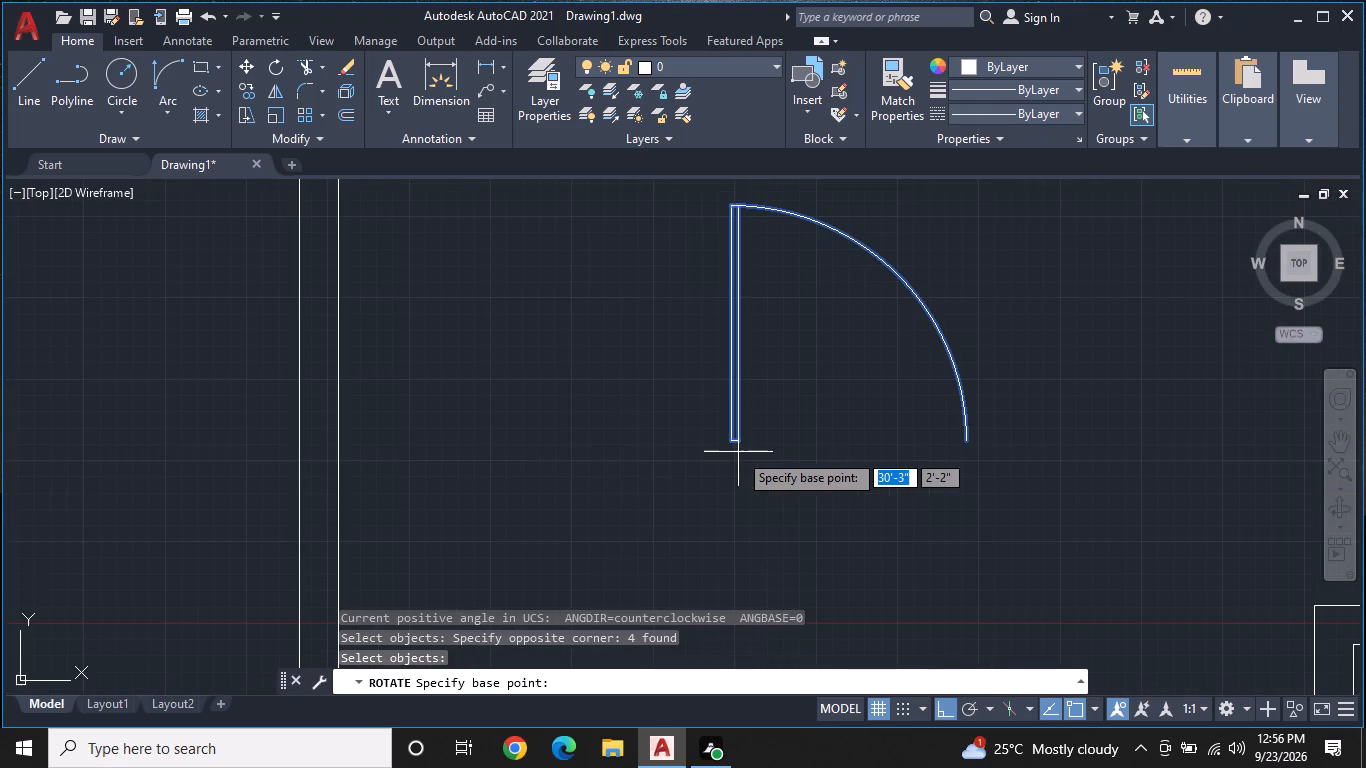
{"action": "left_click", "coordinate": [722, 438]}
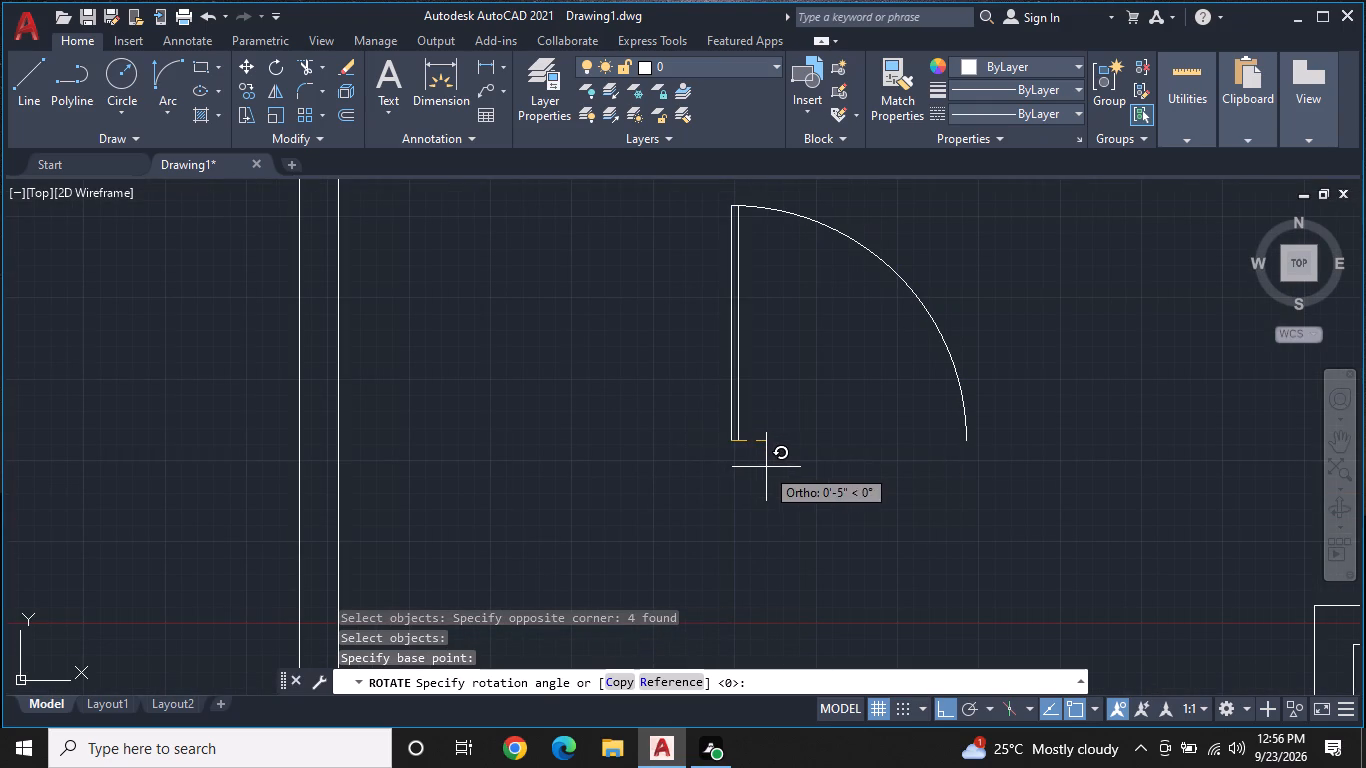
{"action": "left_click", "coordinate": [750, 368]}
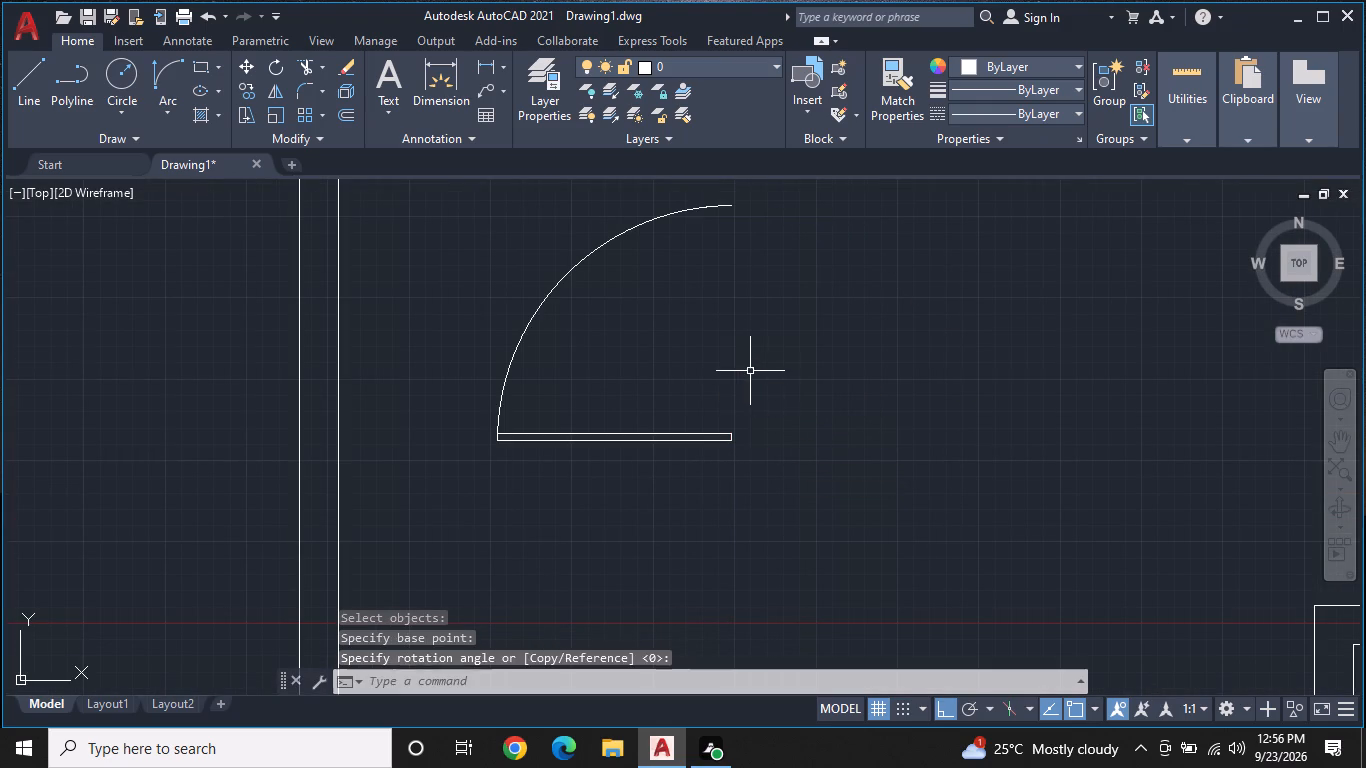
Move the rotated door by its leaf's lower right corner onto the left partition's right face, just above the lower horizontal wall, with Ortho off.
{"action": "middle_click_drag", "start_coordinate": [770, 446], "coordinate": [792, 469]}
{"action": "scroll", "coordinate": [792, 469], "scroll_direction": "down", "scroll_amount": 1}
{"action": "left_click", "coordinate": [790, 489]}
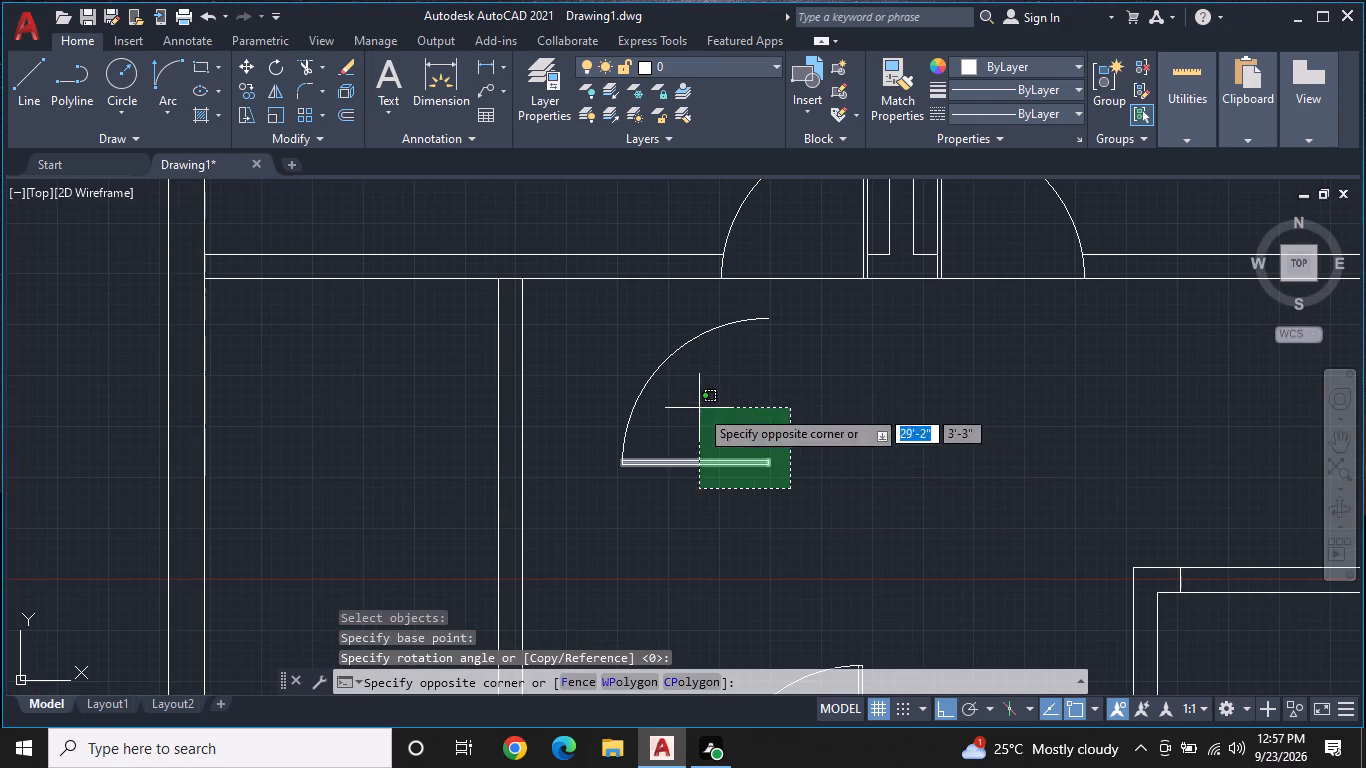
{"action": "left_click", "coordinate": [627, 368]}
{"action": "right_click", "coordinate": [687, 427]}
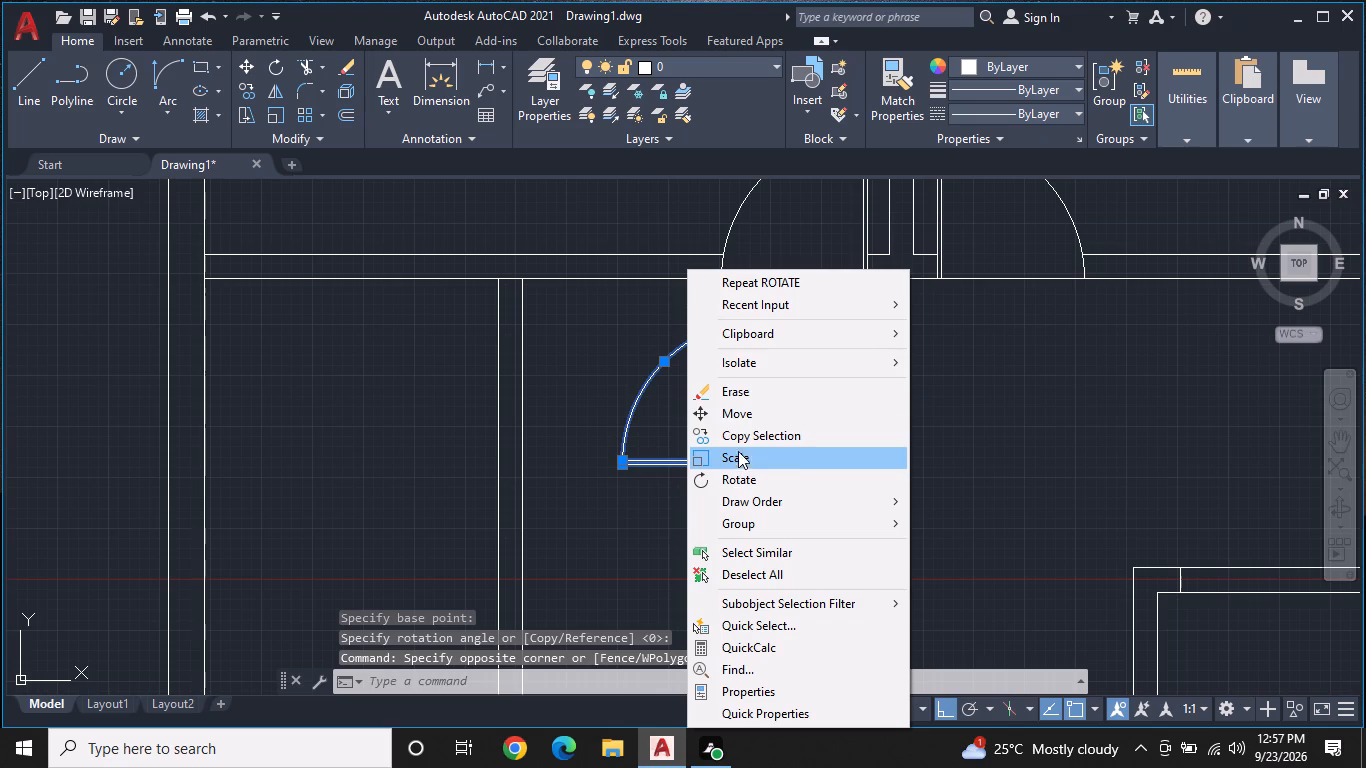
{"action": "left_click", "coordinate": [753, 412]}
{"action": "scroll", "coordinate": [766, 467], "scroll_direction": "up", "scroll_amount": 3}
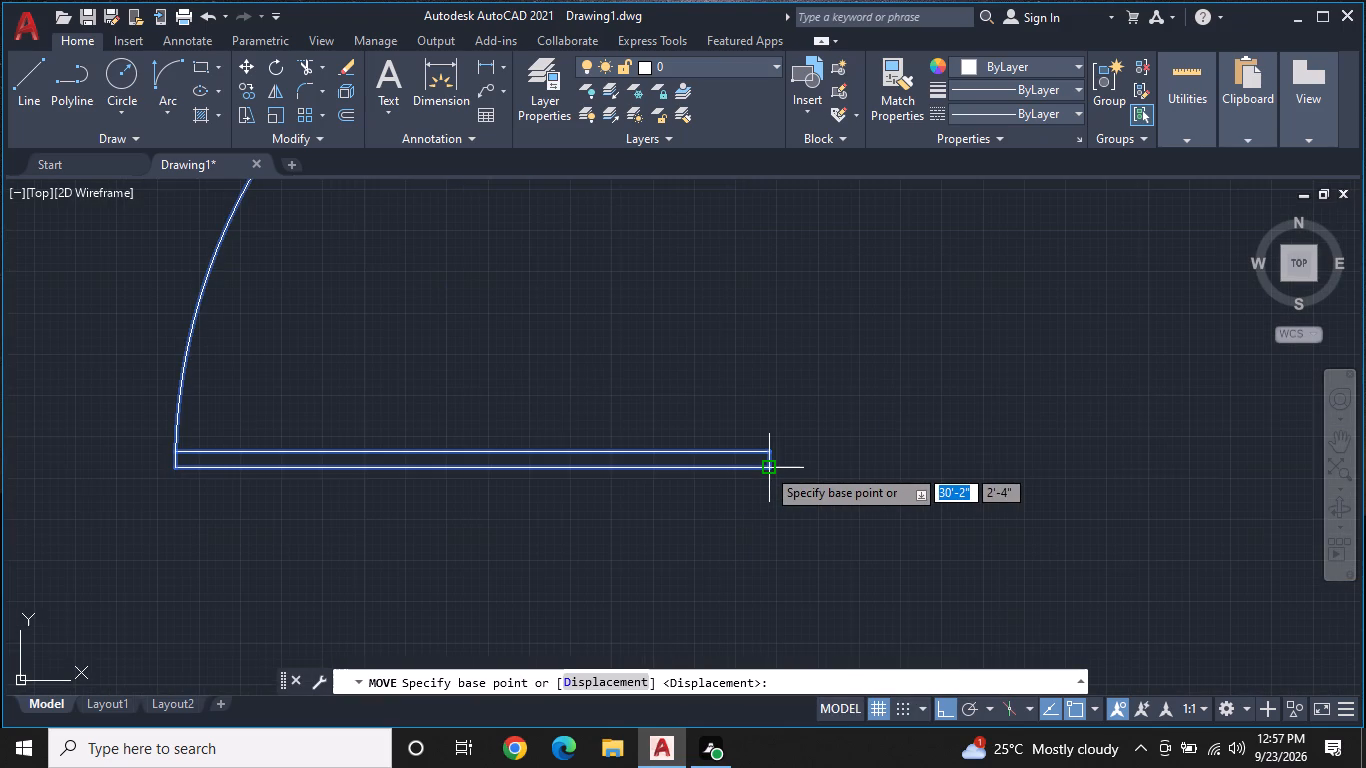
{"action": "left_click", "coordinate": [767, 468]}
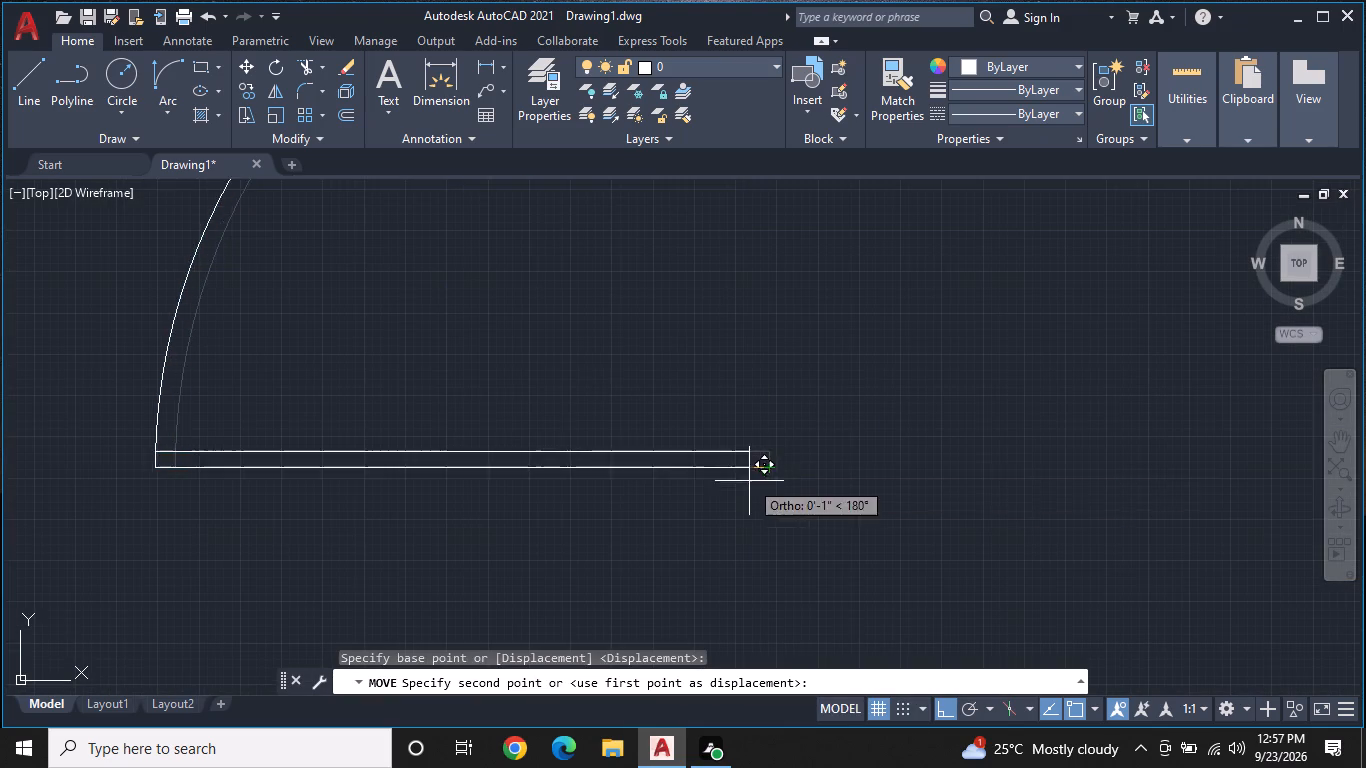
{"action": "scroll", "coordinate": [730, 490], "scroll_direction": "down", "scroll_amount": 4}
{"action": "middle_click_drag", "start_coordinate": [727, 490], "coordinate": [809, 380]}
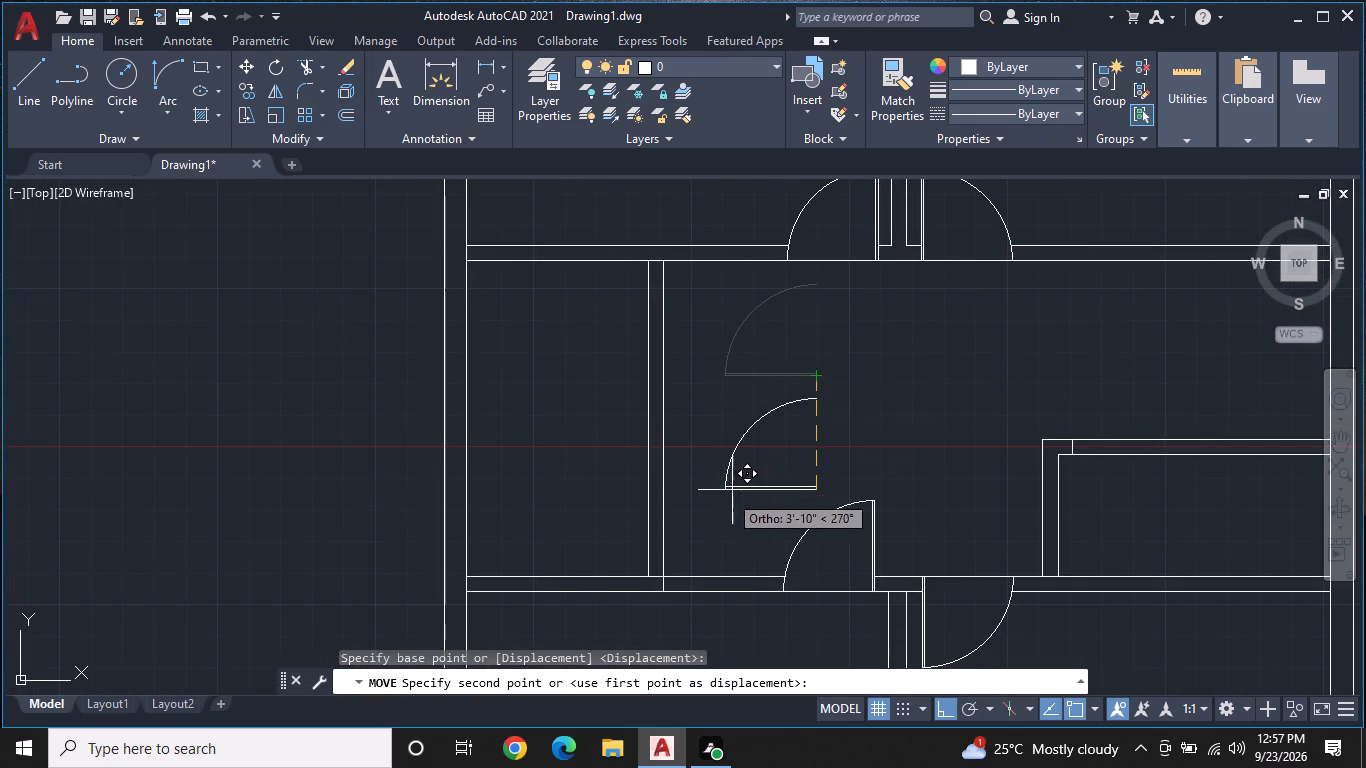
{"action": "key", "text": "F8"}
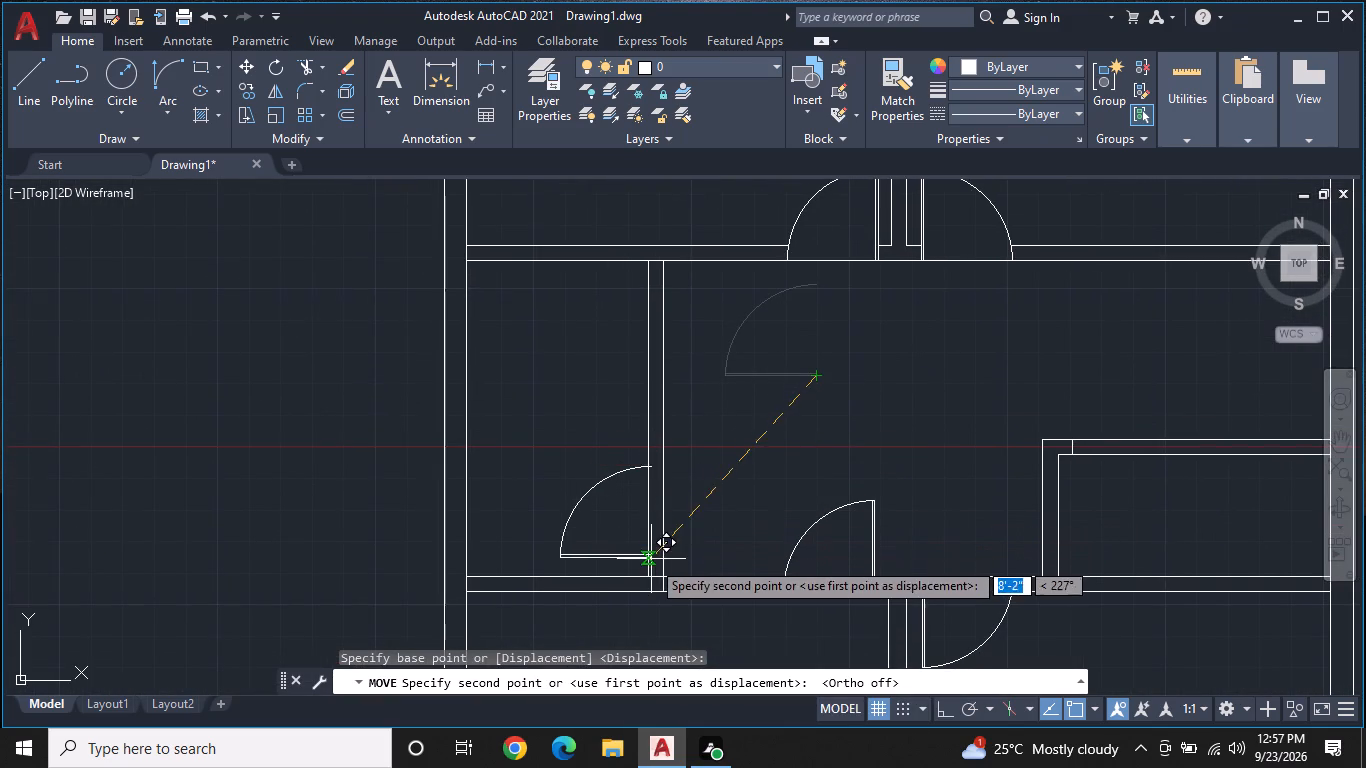
{"action": "scroll", "coordinate": [658, 564], "scroll_direction": "up", "scroll_amount": 4}
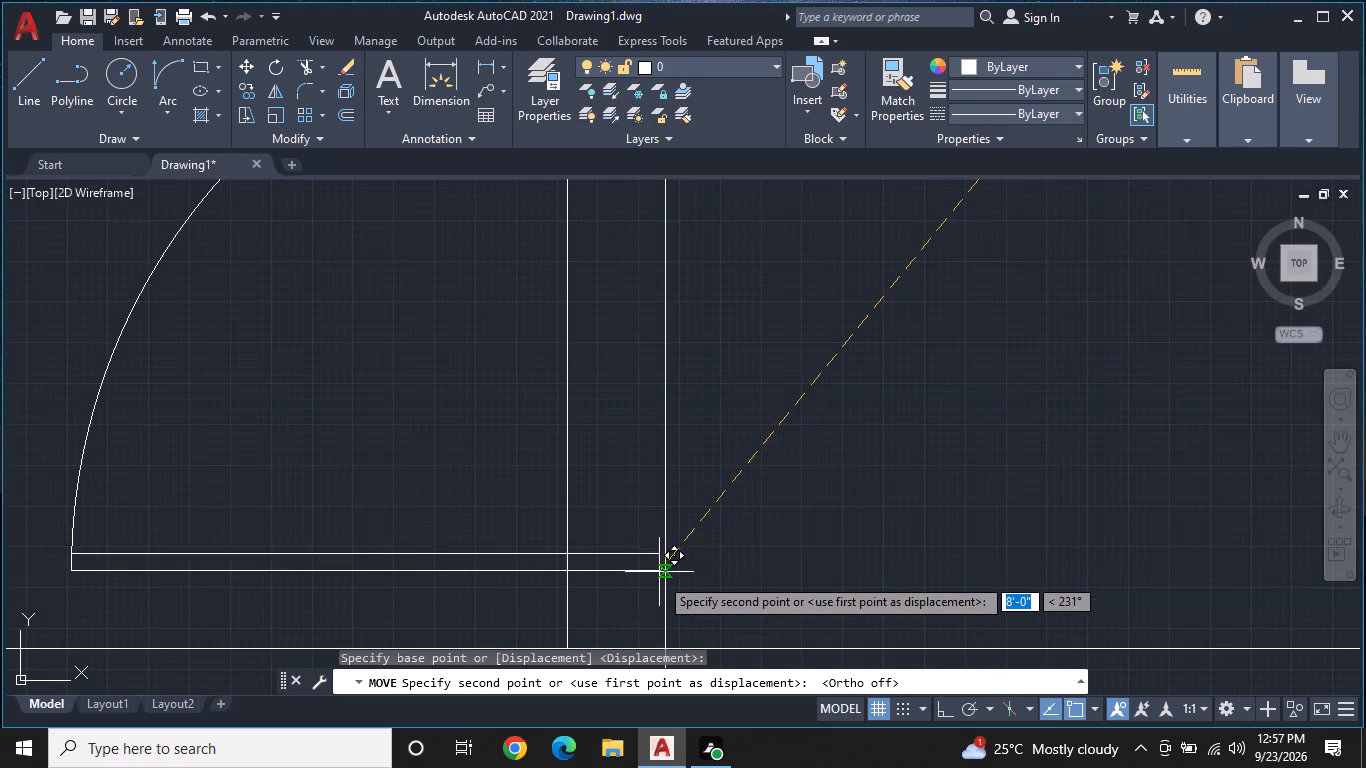
{"action": "middle_click_drag", "start_coordinate": [671, 569], "coordinate": [668, 506]}
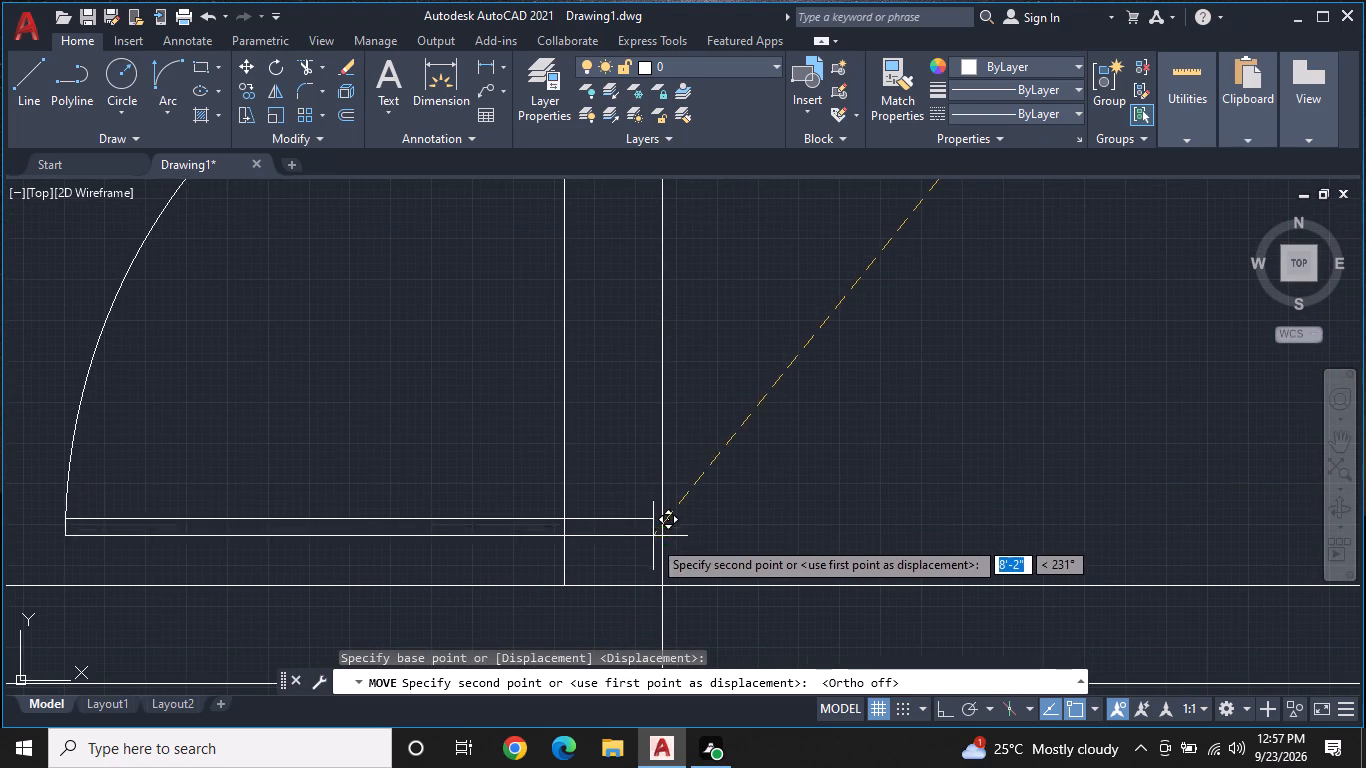
{"action": "left_click", "coordinate": [660, 534]}
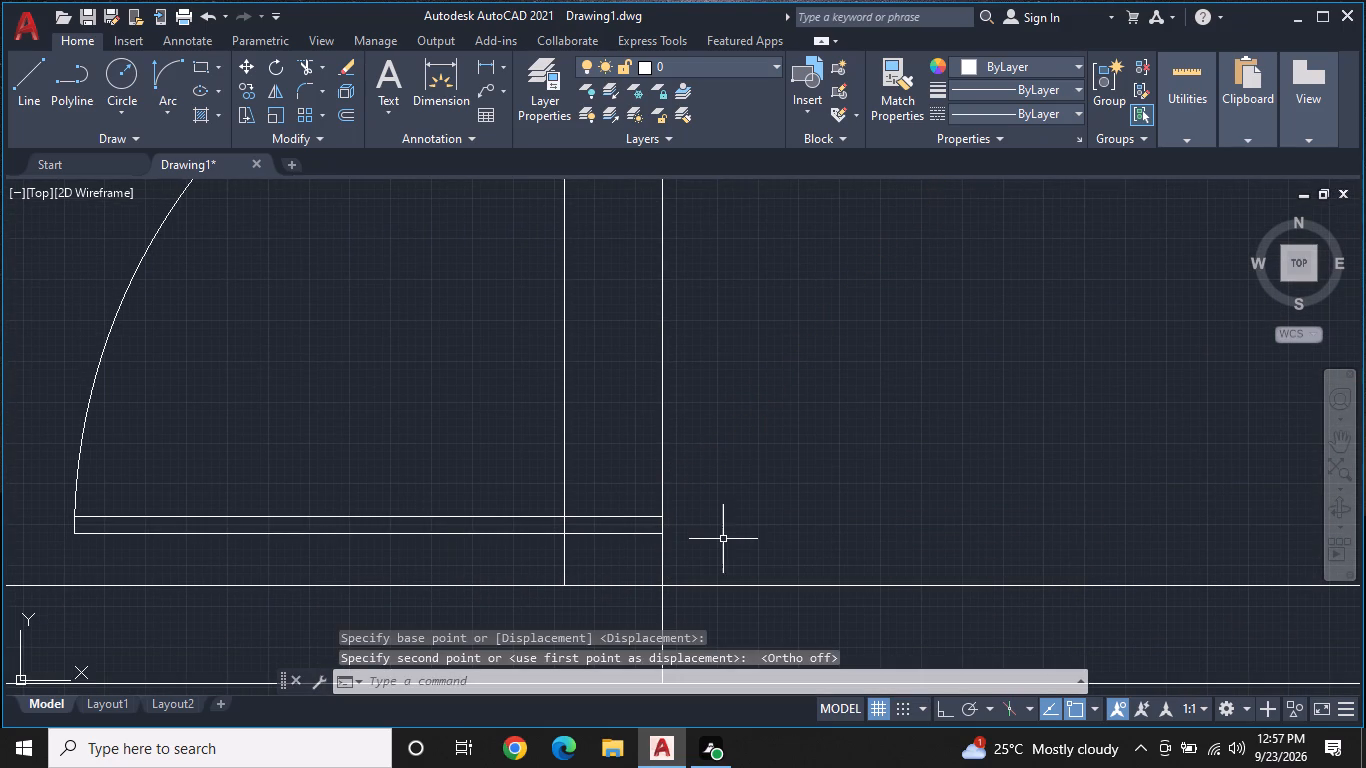
Trim the left partition's right face line where it crosses the thickness of the lower horizontal wall.
{"action": "scroll", "coordinate": [731, 539], "scroll_direction": "down", "scroll_amount": 1}
{"action": "middle_click_drag", "start_coordinate": [714, 562], "coordinate": [751, 472]}
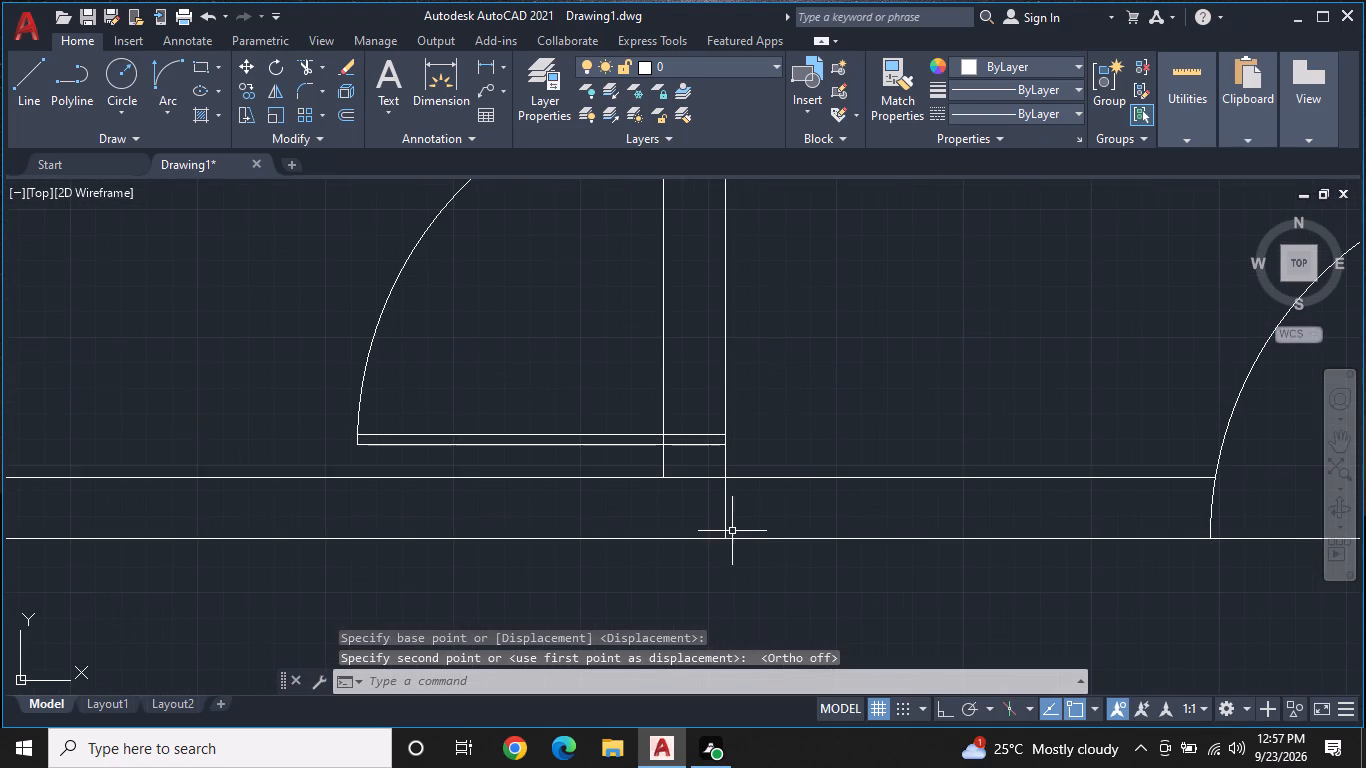
{"action": "type", "text": "TR"}
{"action": "key", "text": "space"}
{"action": "left_click", "coordinate": [724, 515]}
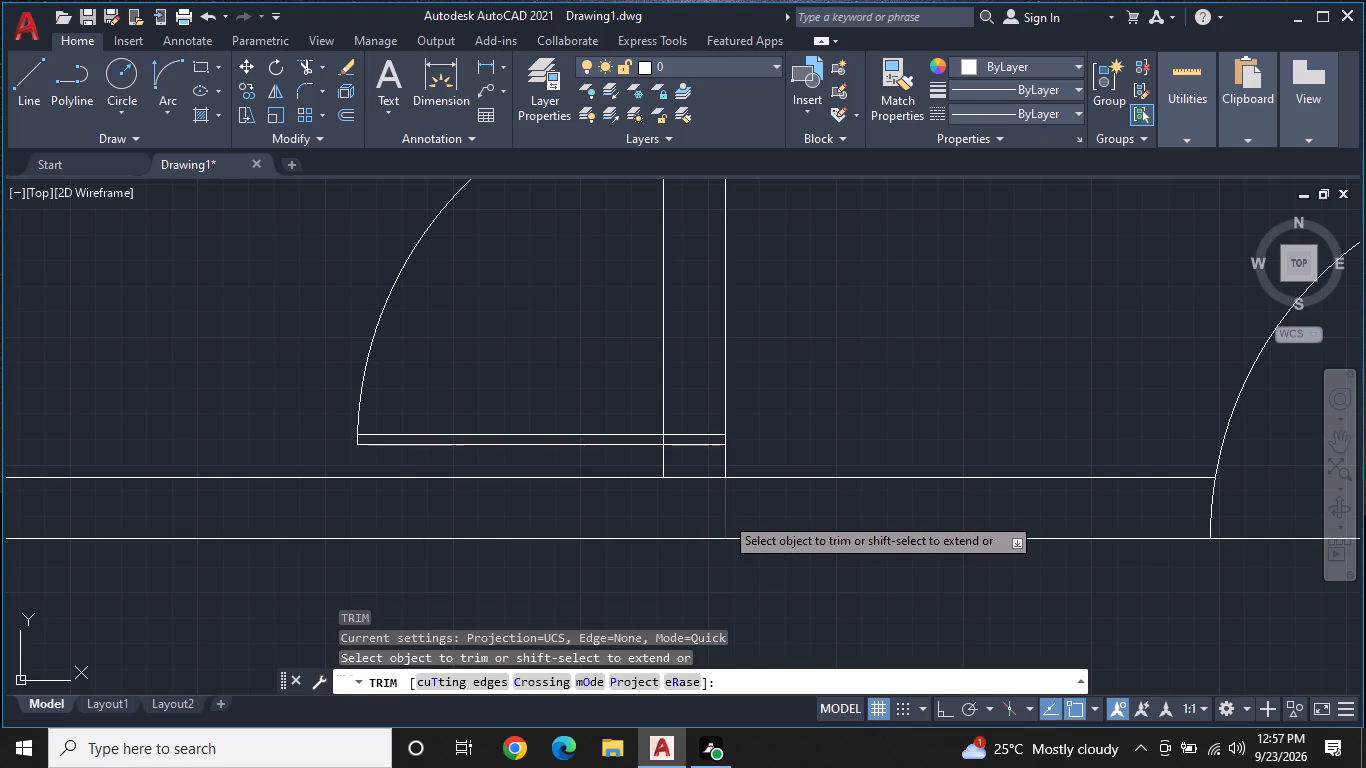
{"action": "scroll", "coordinate": [737, 510], "scroll_direction": "down", "scroll_amount": 3}
{"action": "key", "text": "Escape"}
{"action": "scroll", "coordinate": [753, 555], "scroll_direction": "down", "scroll_amount": 2}
Trim the left partition's left face line at the door opening, from the arc's upper end through the leaf's thickness.
{"action": "scroll", "coordinate": [761, 541], "scroll_direction": "up", "scroll_amount": 1}
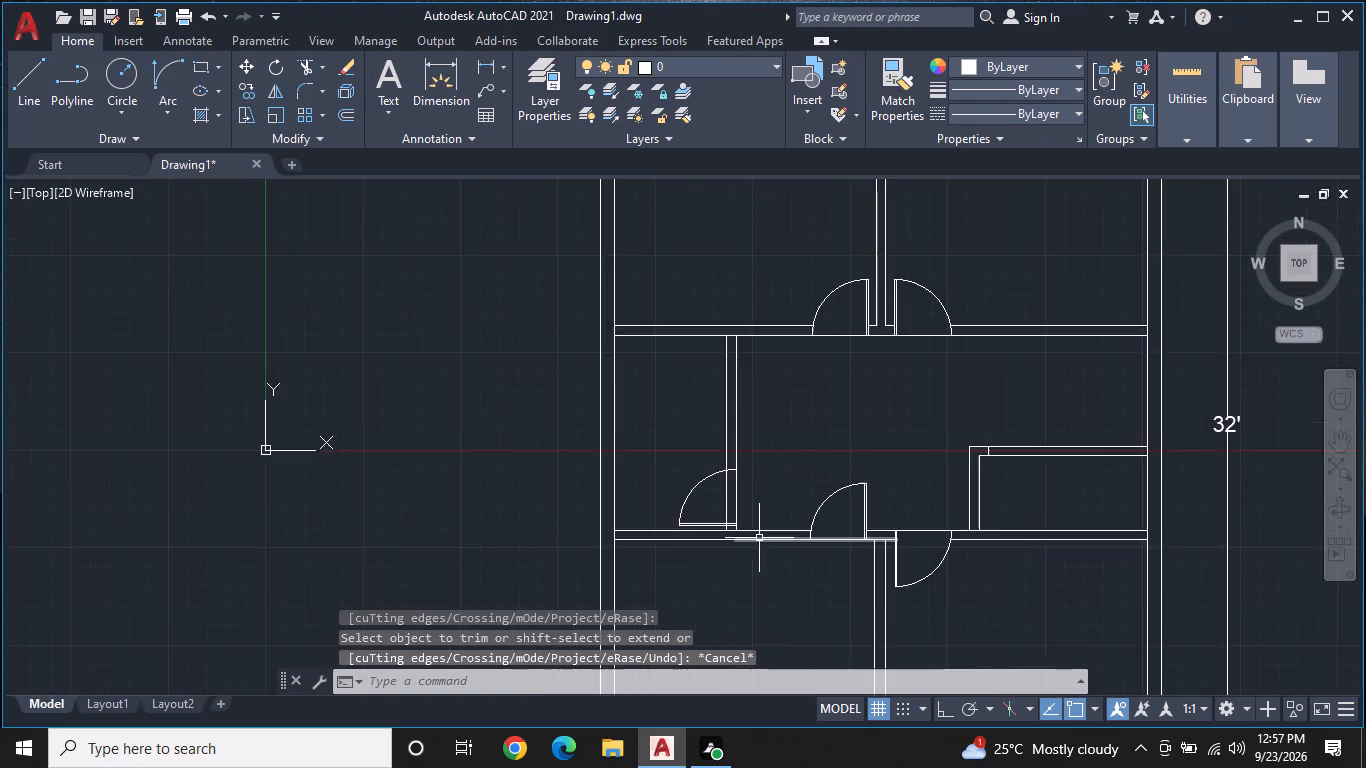
{"action": "scroll", "coordinate": [759, 538], "scroll_direction": "up", "scroll_amount": 1}
{"action": "type", "text": "TR"}
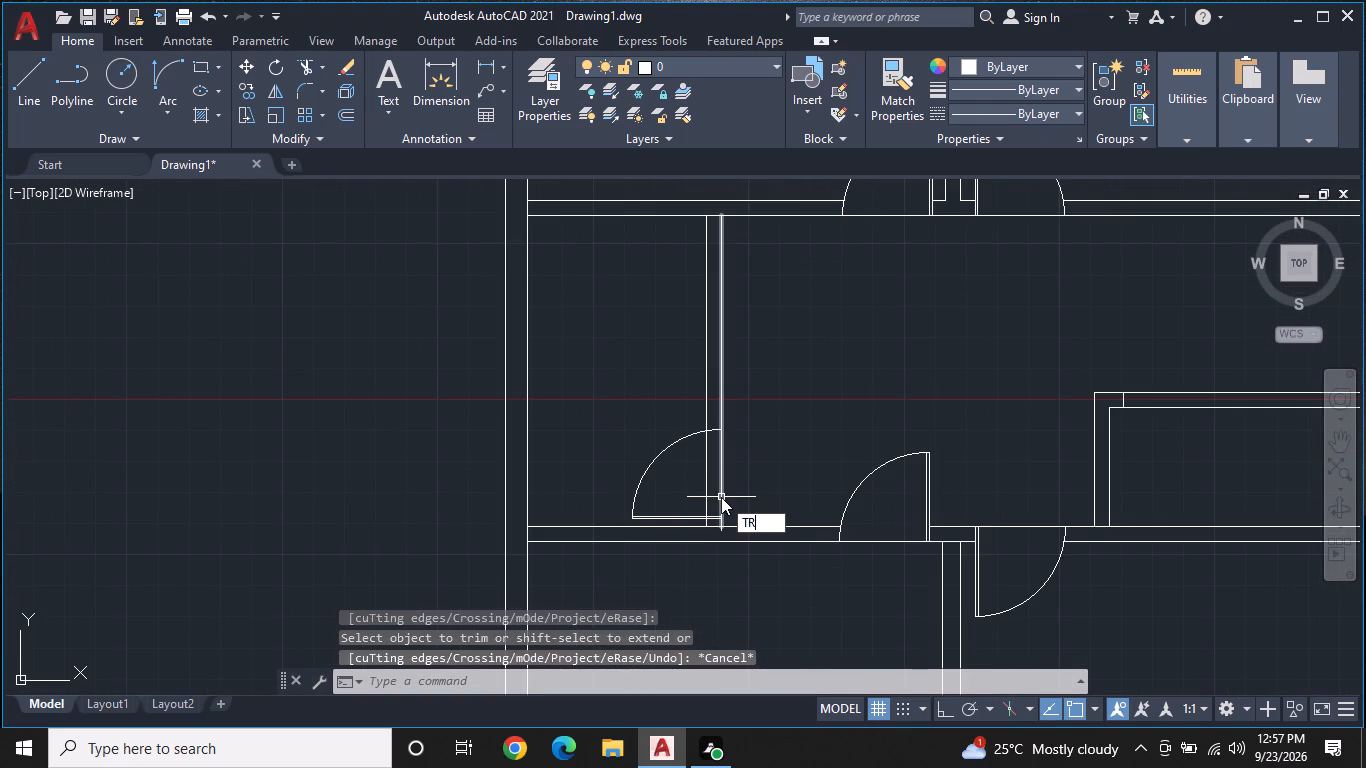
{"action": "key", "text": "space"}
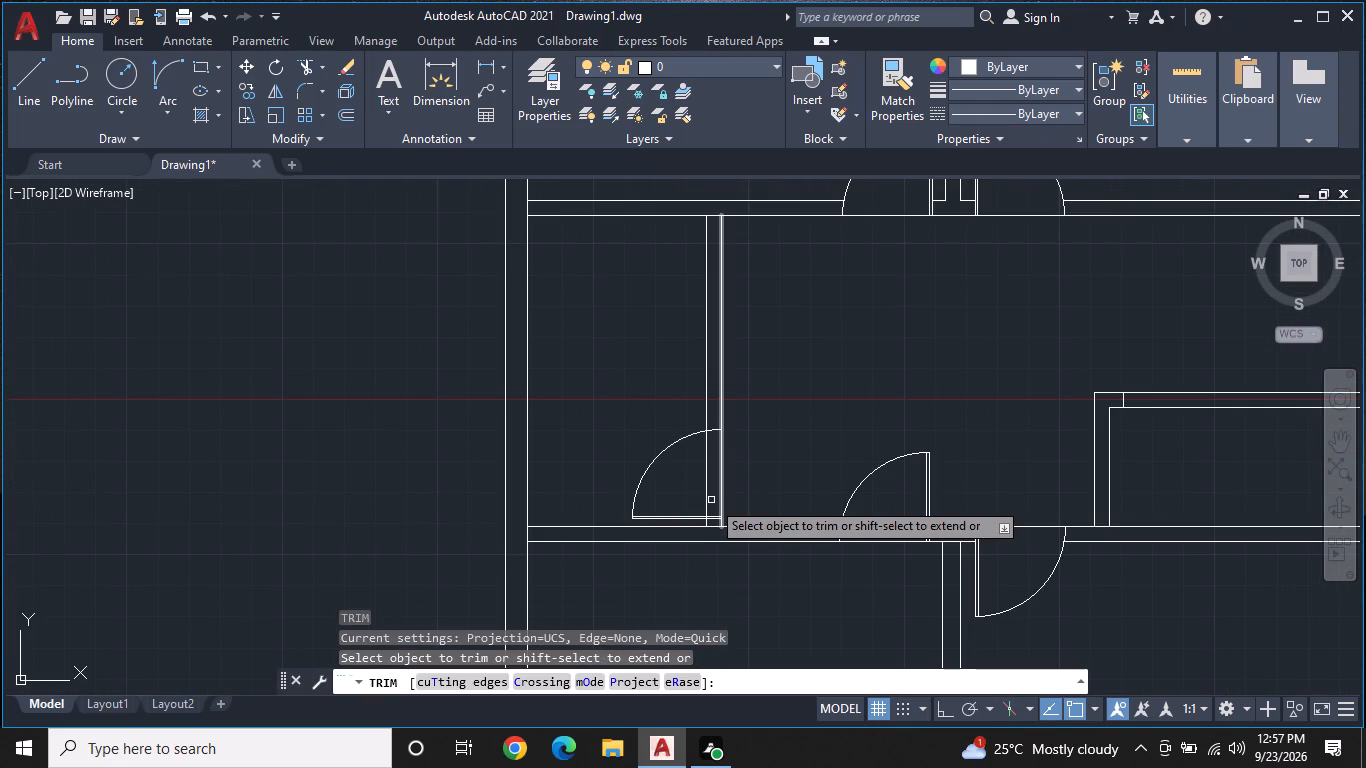
{"action": "double_click", "coordinate": [708, 487]}
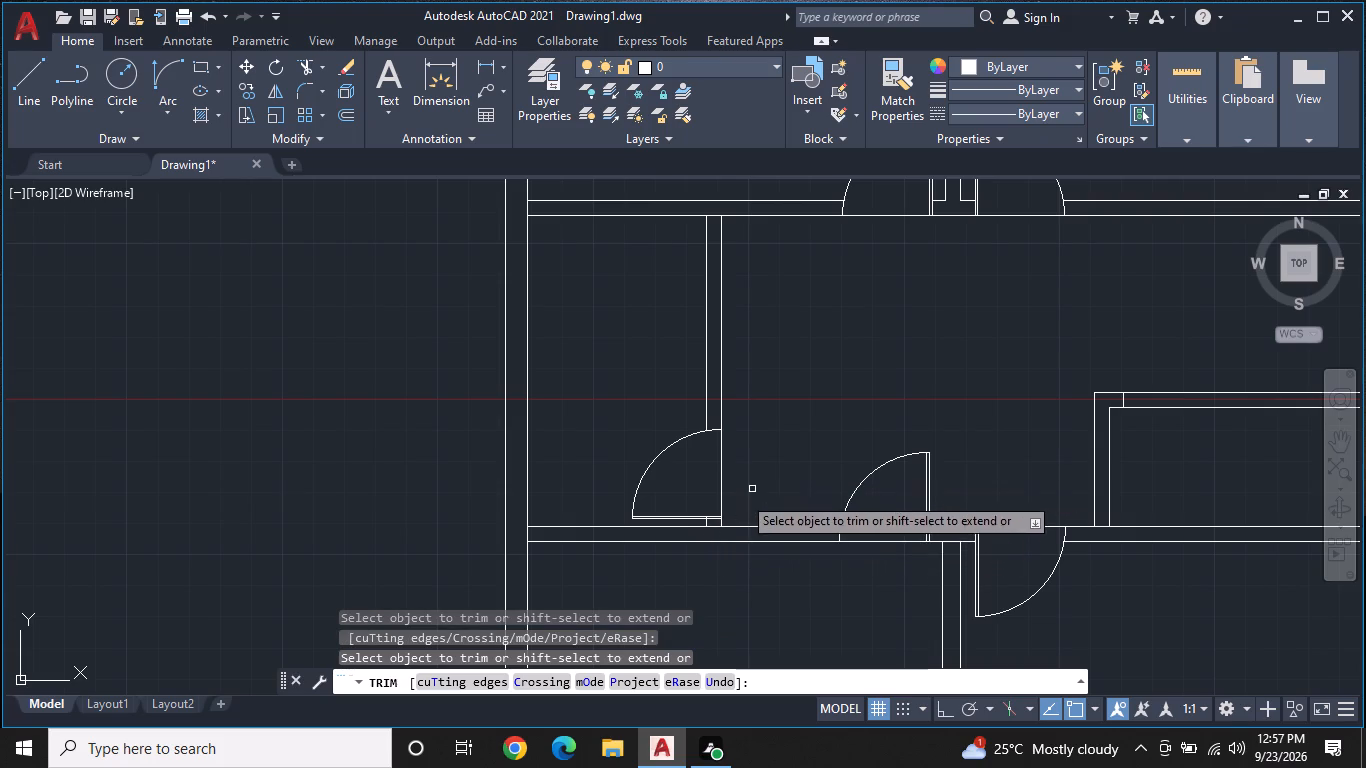
{"action": "scroll", "coordinate": [699, 534], "scroll_direction": "up", "scroll_amount": 4}
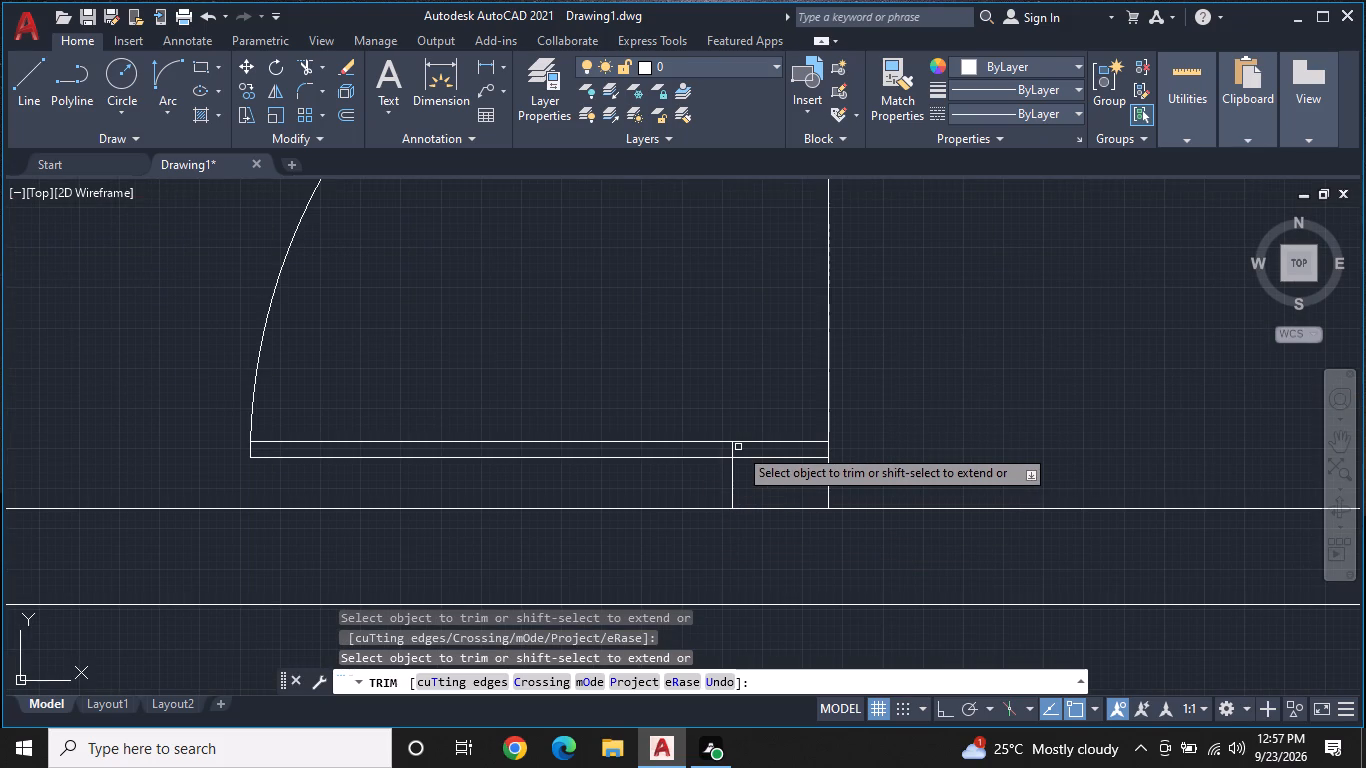
{"action": "left_click", "coordinate": [731, 452]}
{"action": "scroll", "coordinate": [733, 505], "scroll_direction": "down", "scroll_amount": 4}
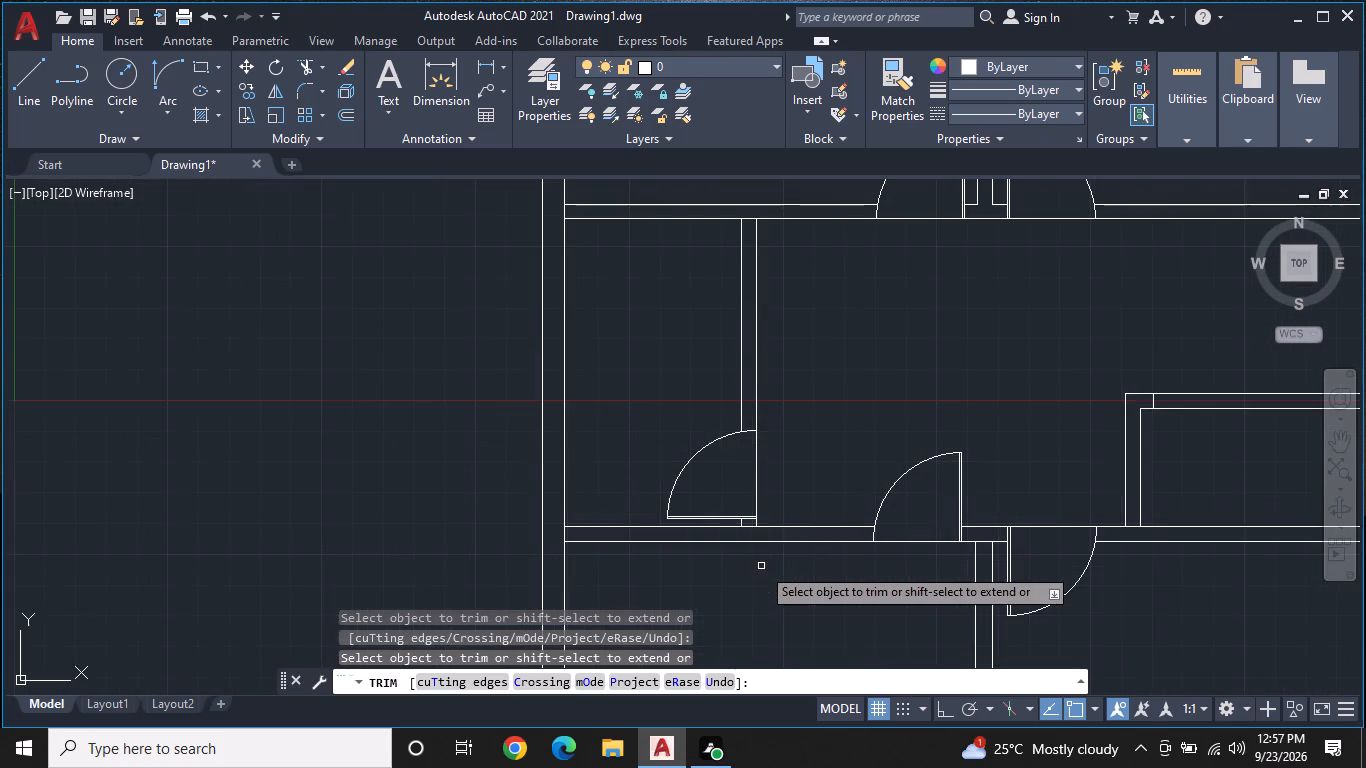
{"action": "key", "text": "Escape"}
Measure the central room's width and height between its walls with Quick measure.
{"action": "scroll", "coordinate": [760, 574], "scroll_direction": "down", "scroll_amount": 2}
{"action": "middle_click_drag", "start_coordinate": [798, 576], "coordinate": [769, 557]}
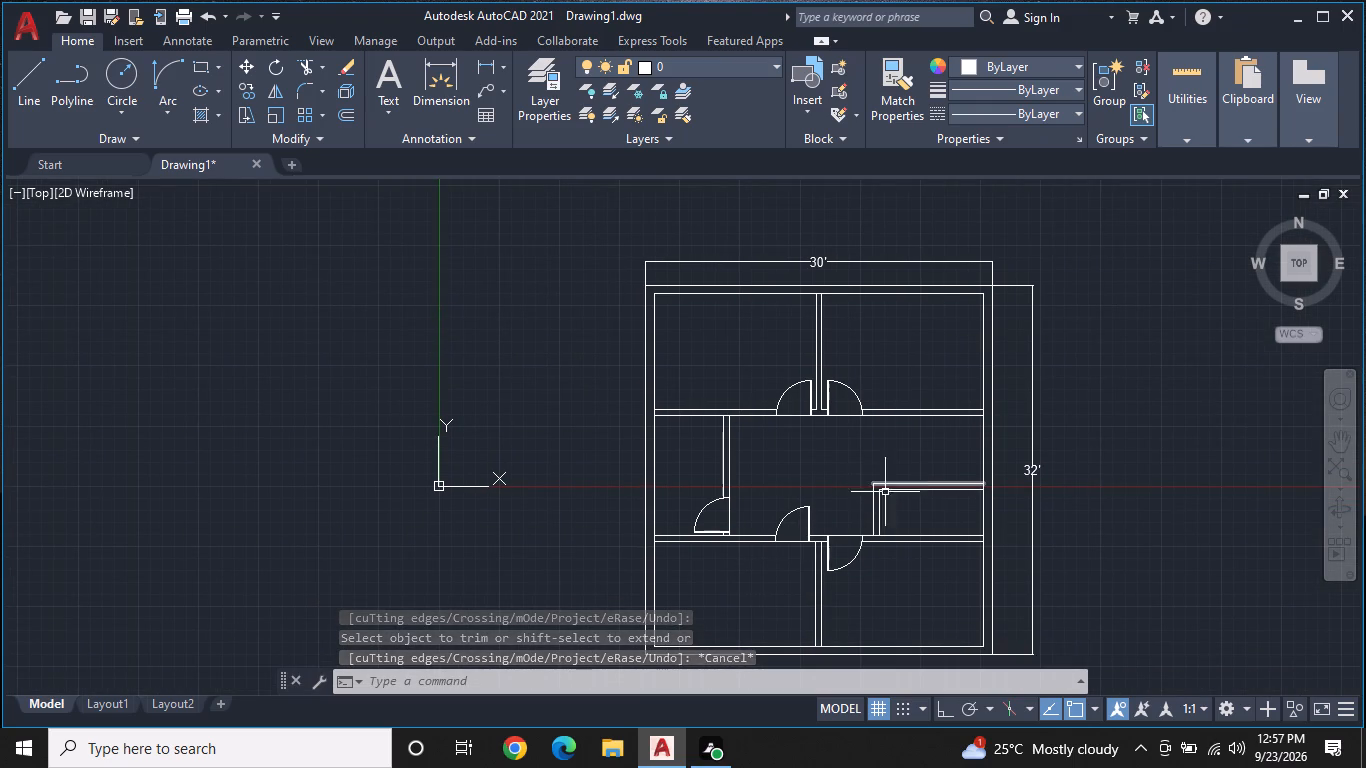
{"action": "middle_click_drag", "start_coordinate": [919, 547], "coordinate": [873, 496]}
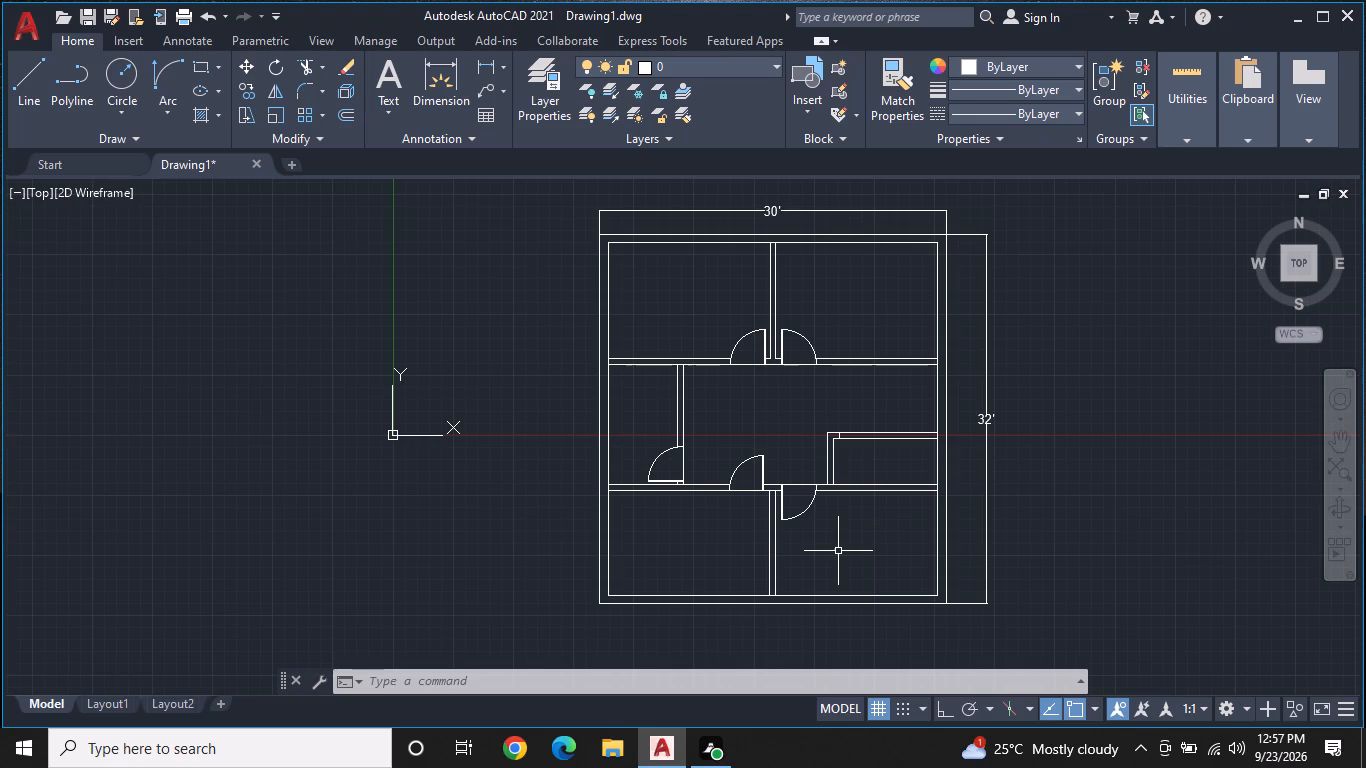
{"action": "middle_click_drag", "start_coordinate": [890, 472], "coordinate": [886, 477]}
{"action": "middle_click_drag", "start_coordinate": [886, 477], "coordinate": [818, 514]}
{"action": "scroll", "coordinate": [824, 500], "scroll_direction": "up", "scroll_amount": 2}
{"action": "middle_click_drag", "start_coordinate": [823, 503], "coordinate": [811, 520]}
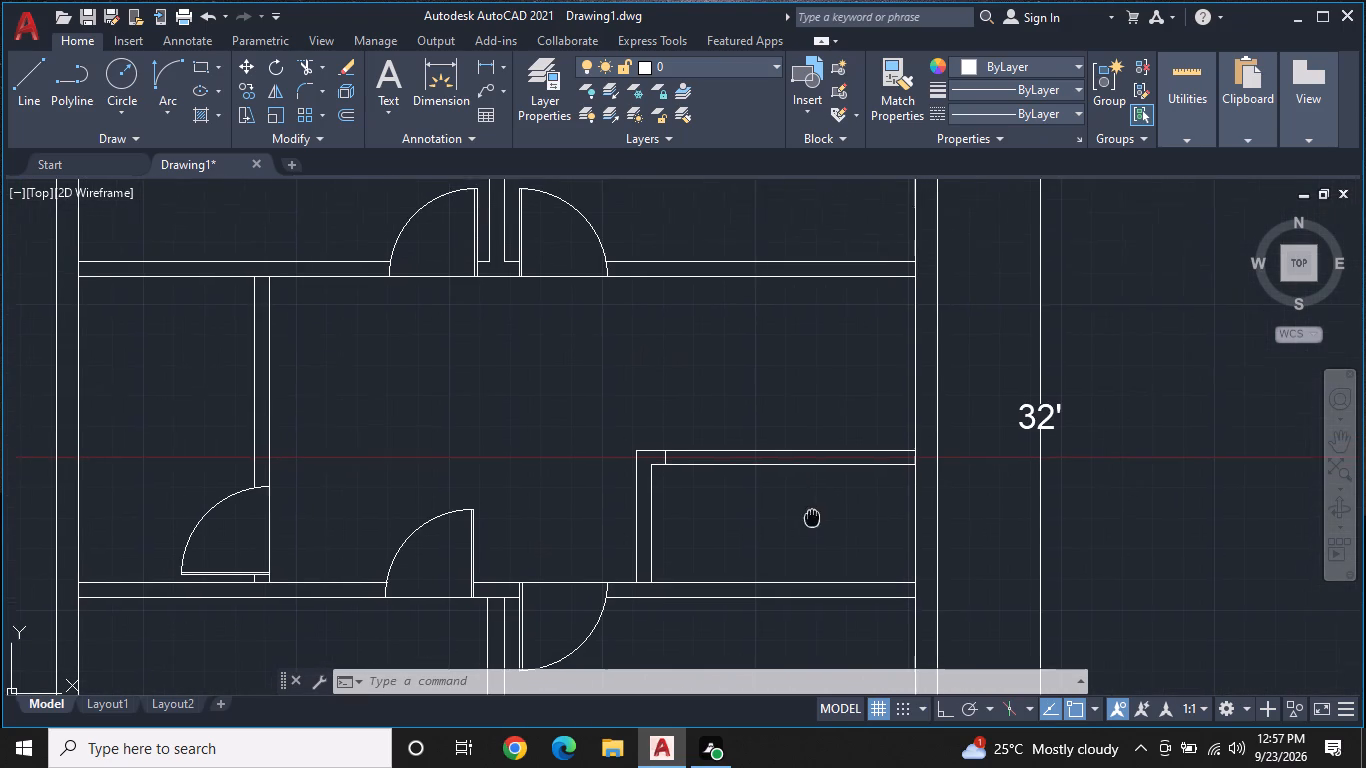
{"action": "middle_click_drag", "start_coordinate": [811, 520], "coordinate": [804, 523]}
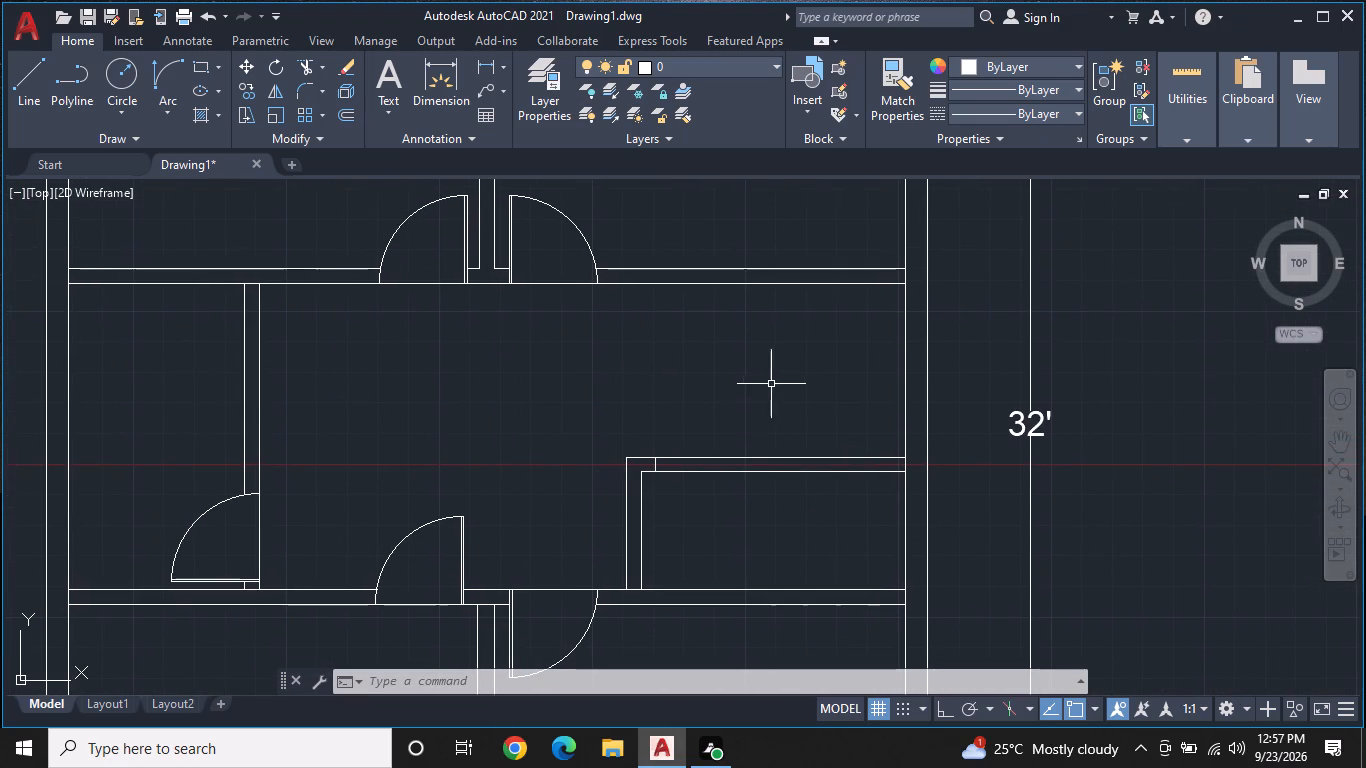
{"action": "left_click", "coordinate": [1182, 135]}
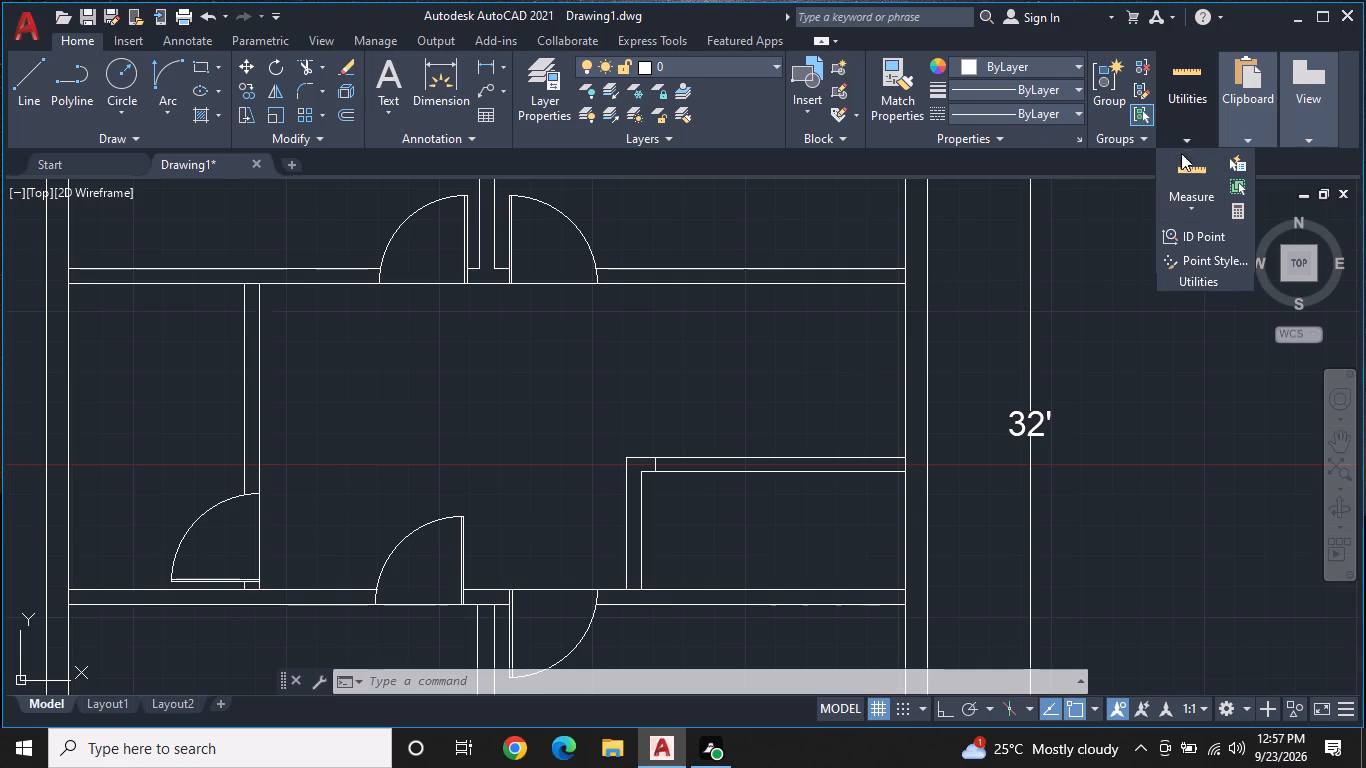
{"action": "left_click", "coordinate": [1190, 198]}
{"action": "left_click", "coordinate": [1179, 238]}
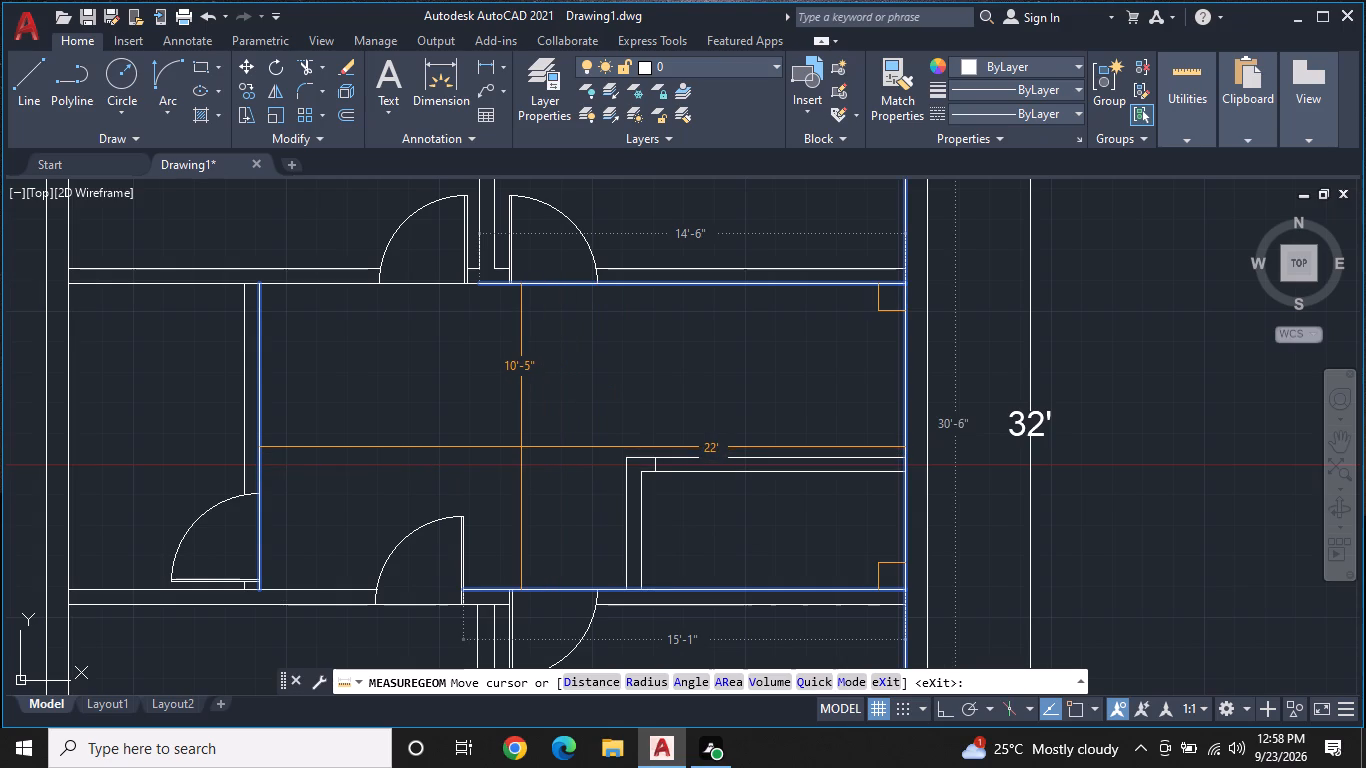
With Ortho on, draw a line 3' down from the central room's upper wall, continuing horizontally to the right exterior wall's inner face.
{"action": "key", "text": "Escape"}
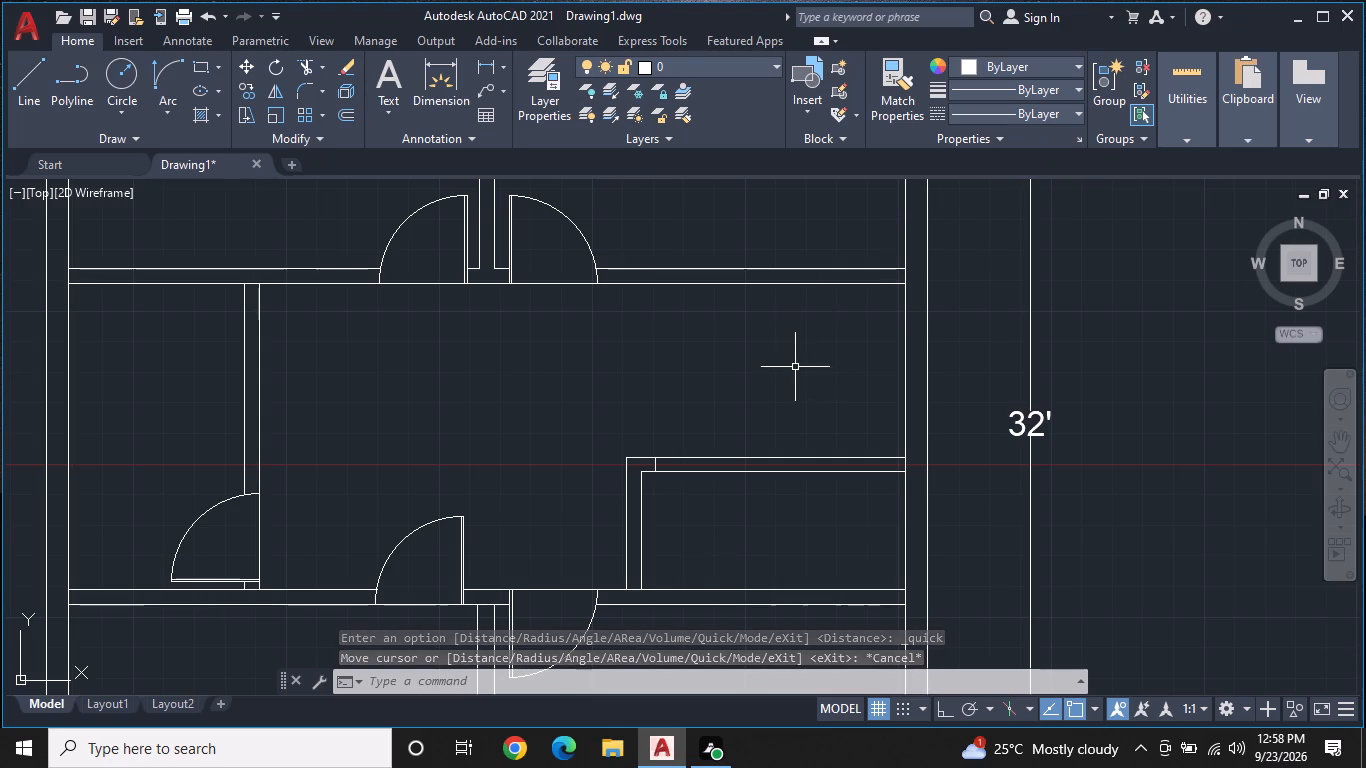
{"action": "middle_click_drag", "start_coordinate": [795, 362], "coordinate": [663, 288]}
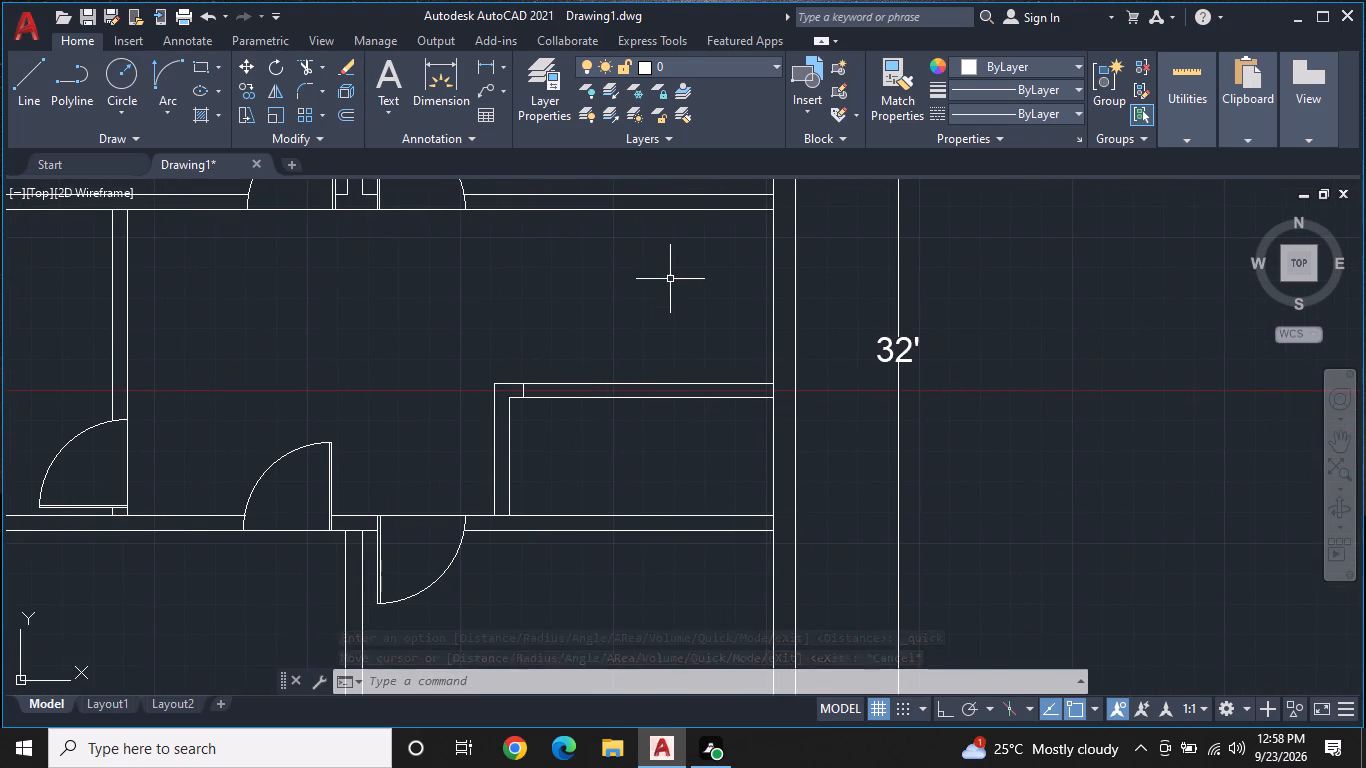
{"action": "middle_click_drag", "start_coordinate": [674, 268], "coordinate": [656, 323]}
{"action": "scroll", "coordinate": [656, 323], "scroll_direction": "up", "scroll_amount": 1}
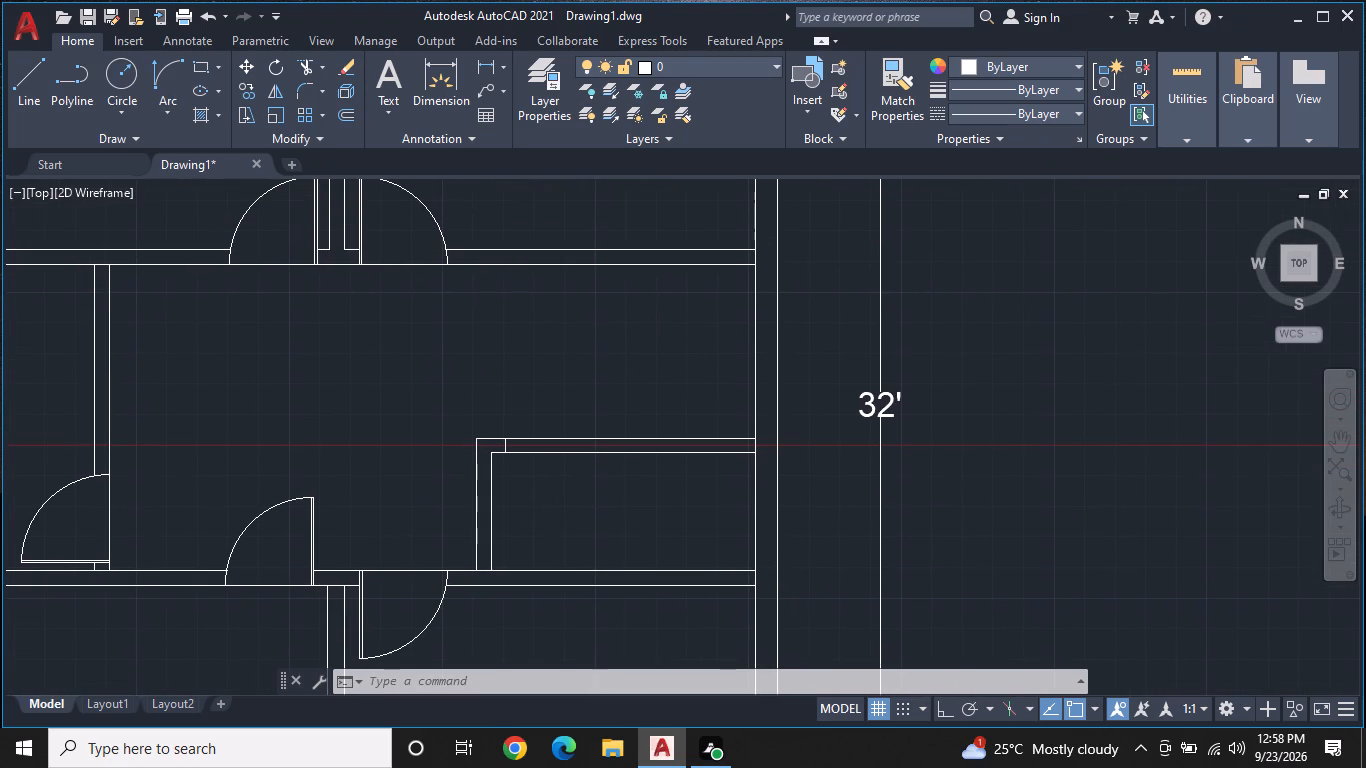
{"action": "key", "text": "l"}
{"action": "key", "text": "space"}
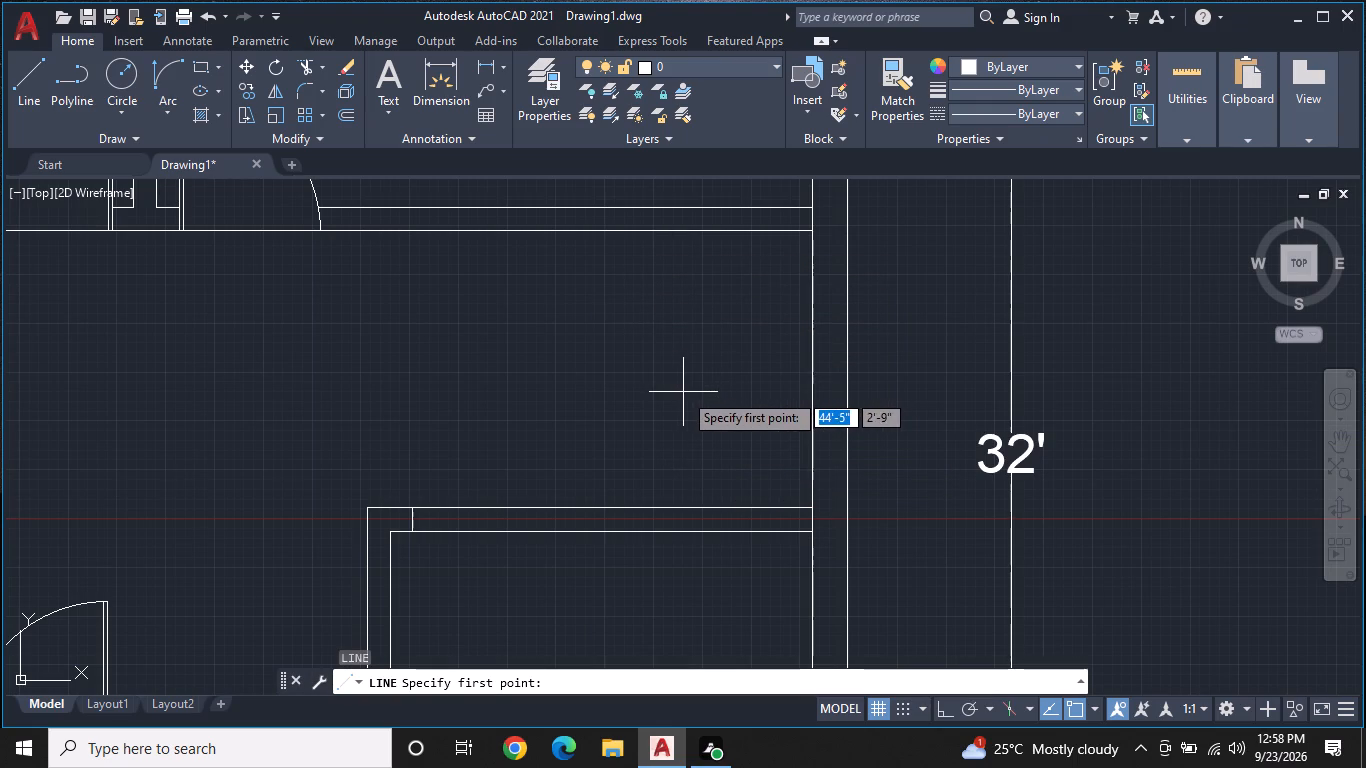
{"action": "middle_click_drag", "start_coordinate": [683, 392], "coordinate": [694, 378]}
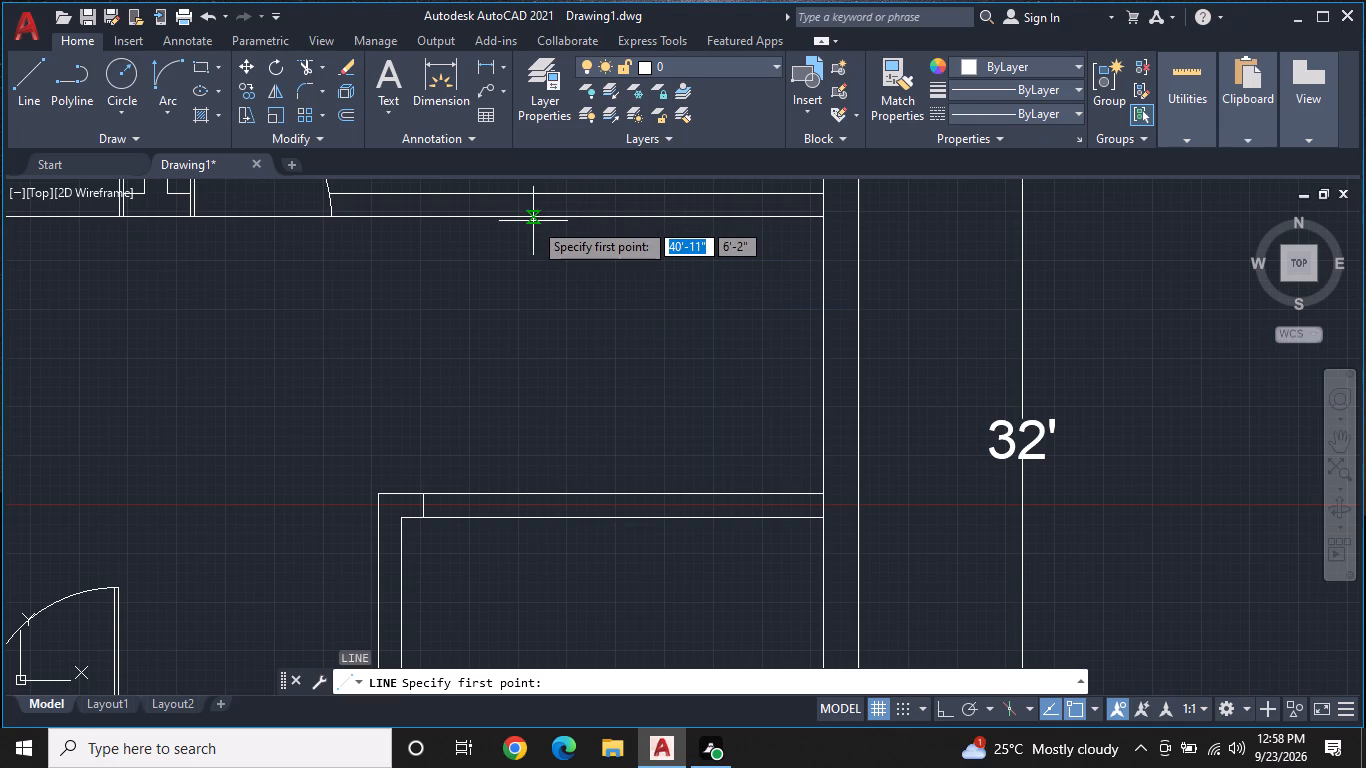
{"action": "left_click", "coordinate": [479, 217]}
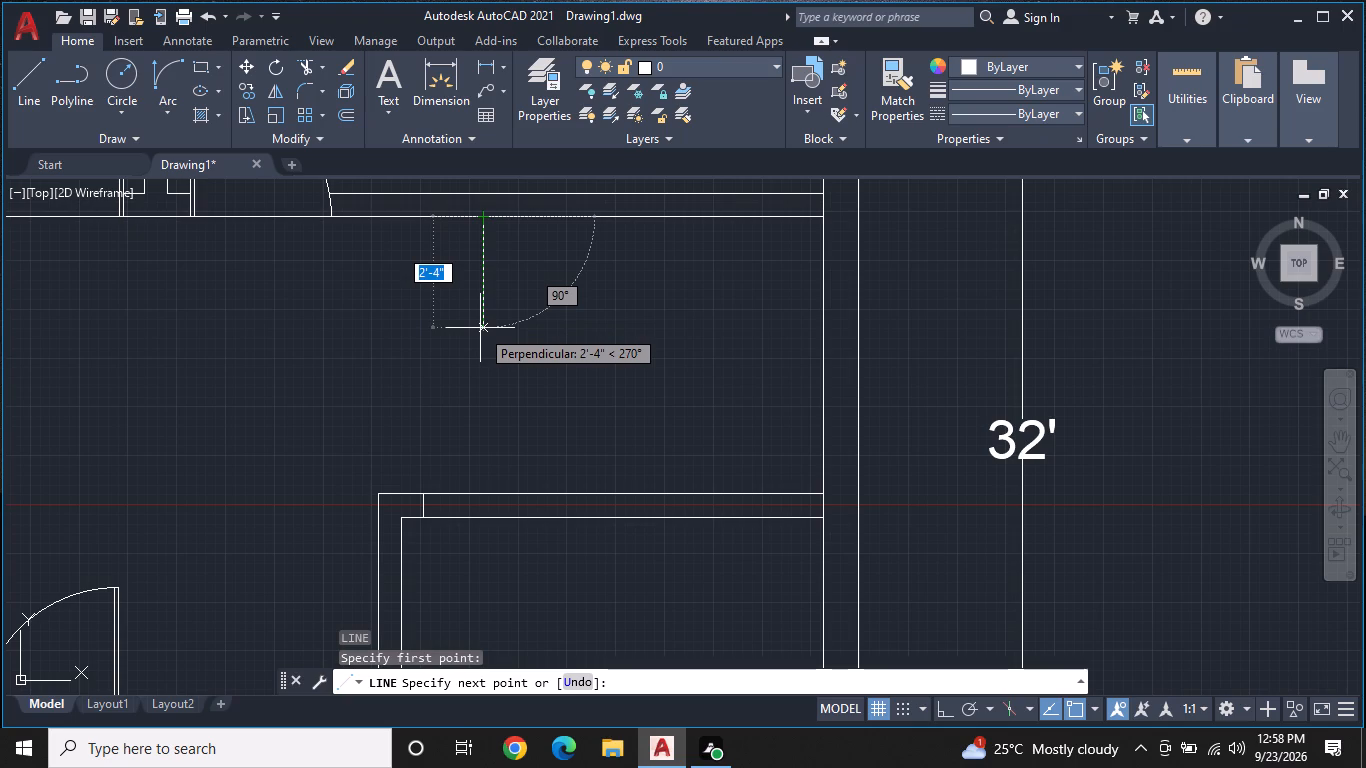
{"action": "key", "text": "F8"}
{"action": "type", "text": "3'"}
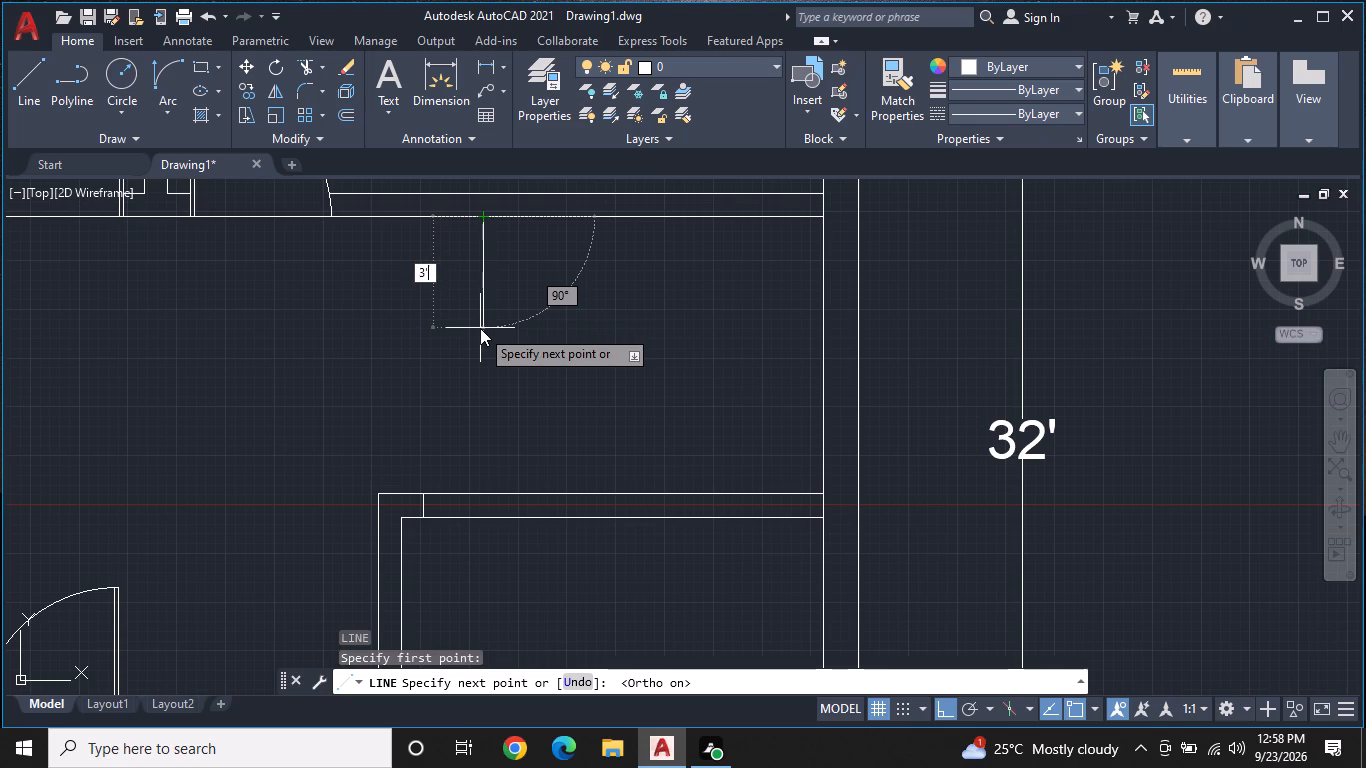
{"action": "key", "text": "Return"}
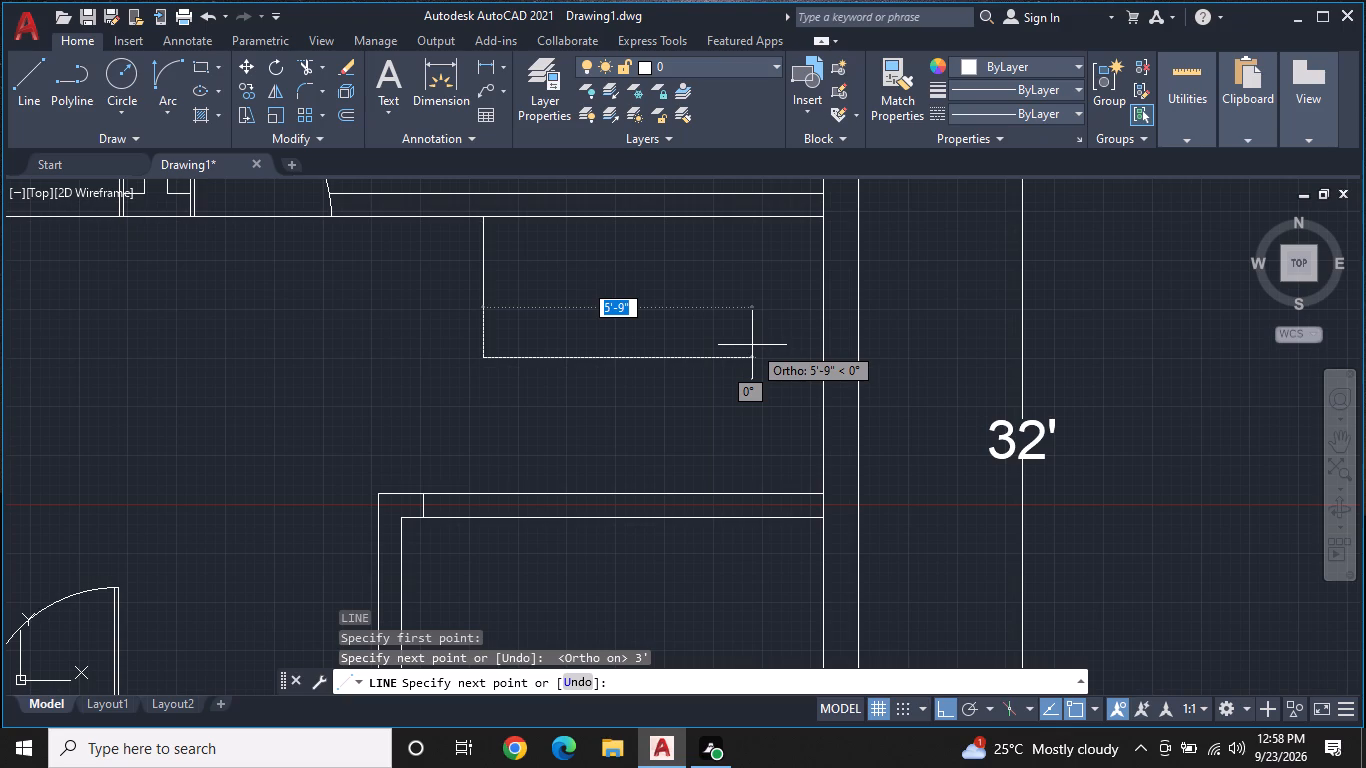
{"action": "left_click", "coordinate": [825, 358]}
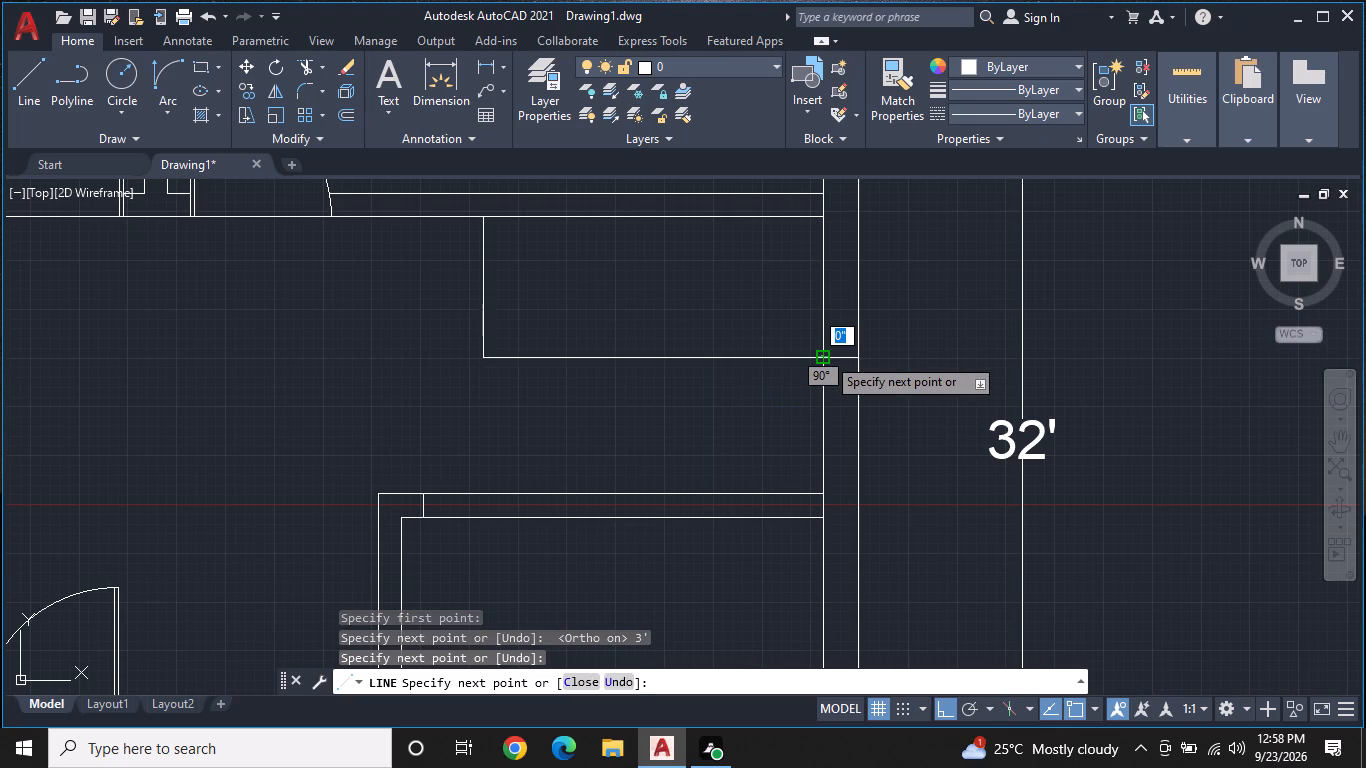
{"action": "key", "text": "Escape"}
Draw a line about 2'-11" up from the small enclosure's upper left corner, continuing horizontally to the new 3' line's lower end.
{"action": "middle_click_drag", "start_coordinate": [678, 395], "coordinate": [726, 332]}
{"action": "scroll", "coordinate": [726, 332], "scroll_direction": "up", "scroll_amount": 1}
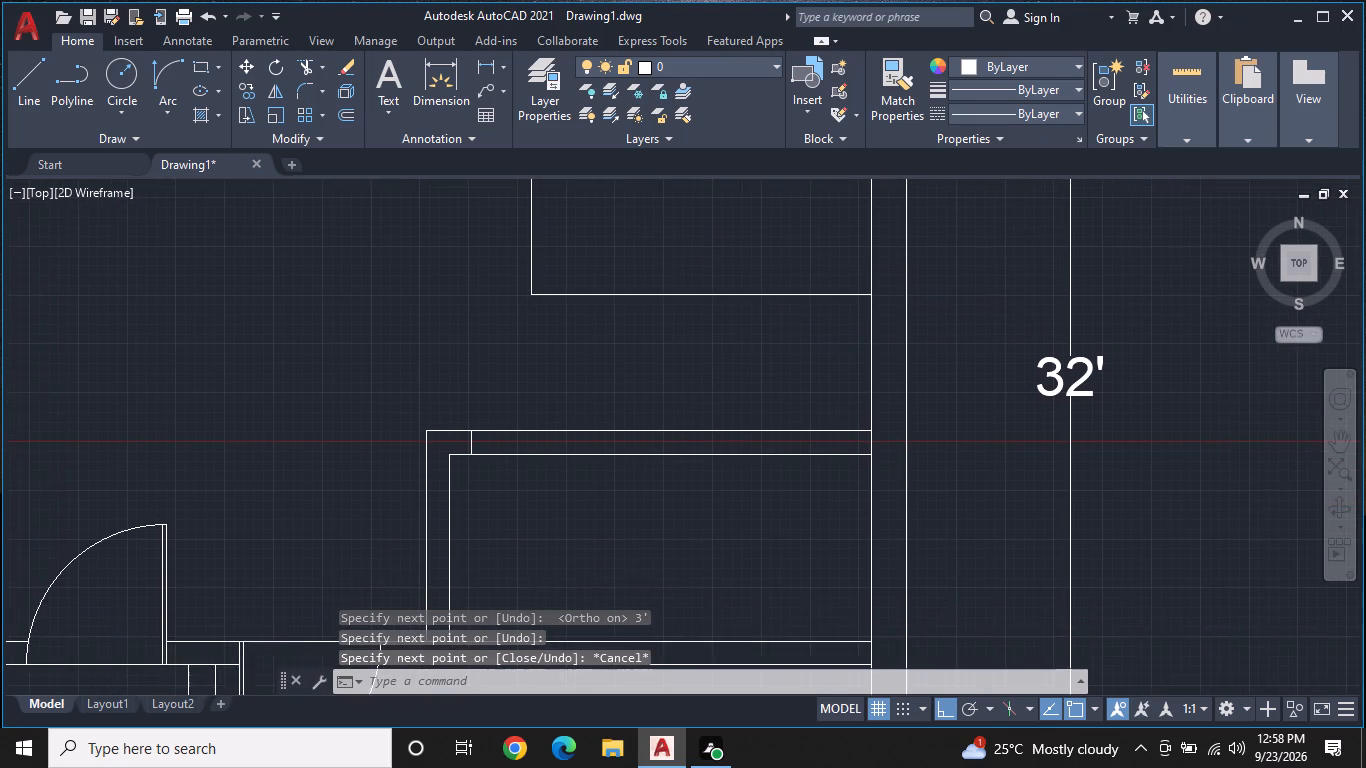
{"action": "middle_click_drag", "start_coordinate": [673, 350], "coordinate": [721, 375]}
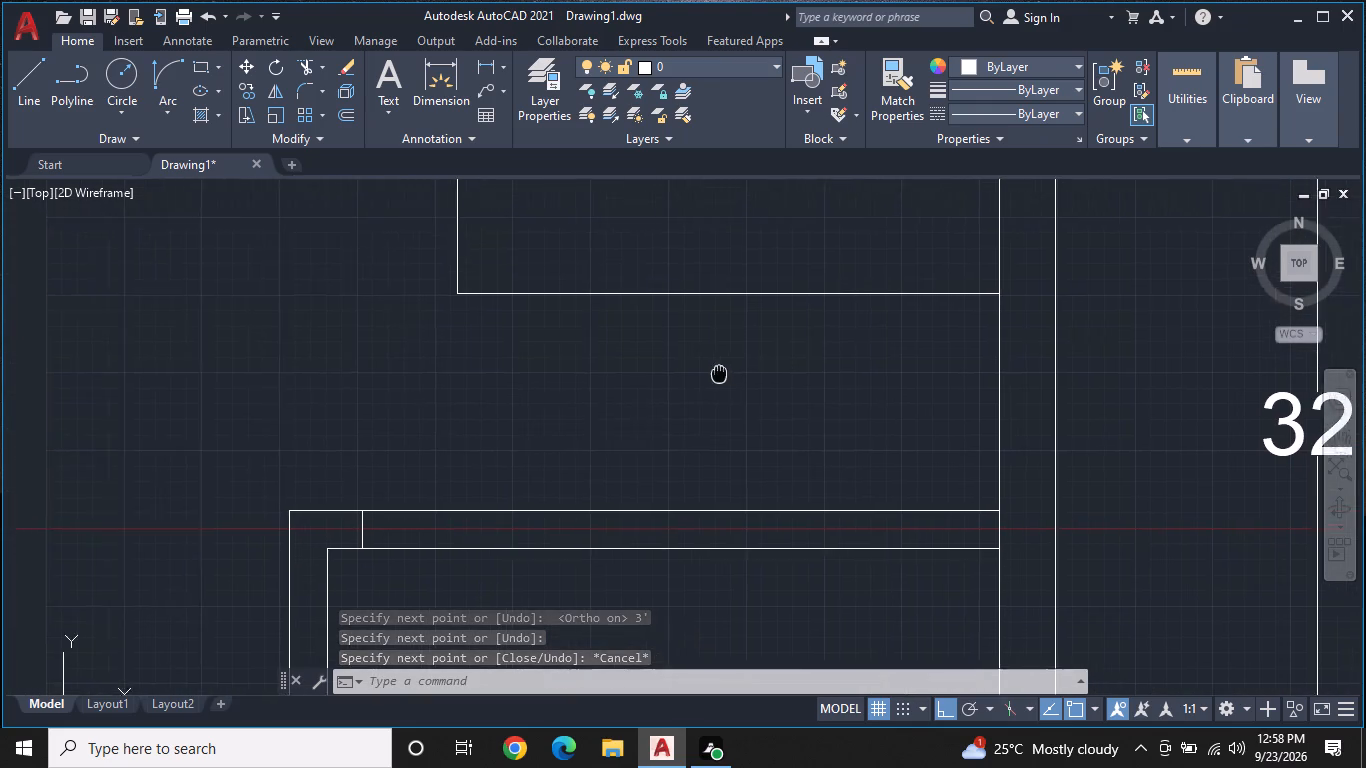
{"action": "middle_click_drag", "start_coordinate": [721, 375], "coordinate": [743, 384]}
{"action": "middle_click_drag", "start_coordinate": [516, 405], "coordinate": [597, 391]}
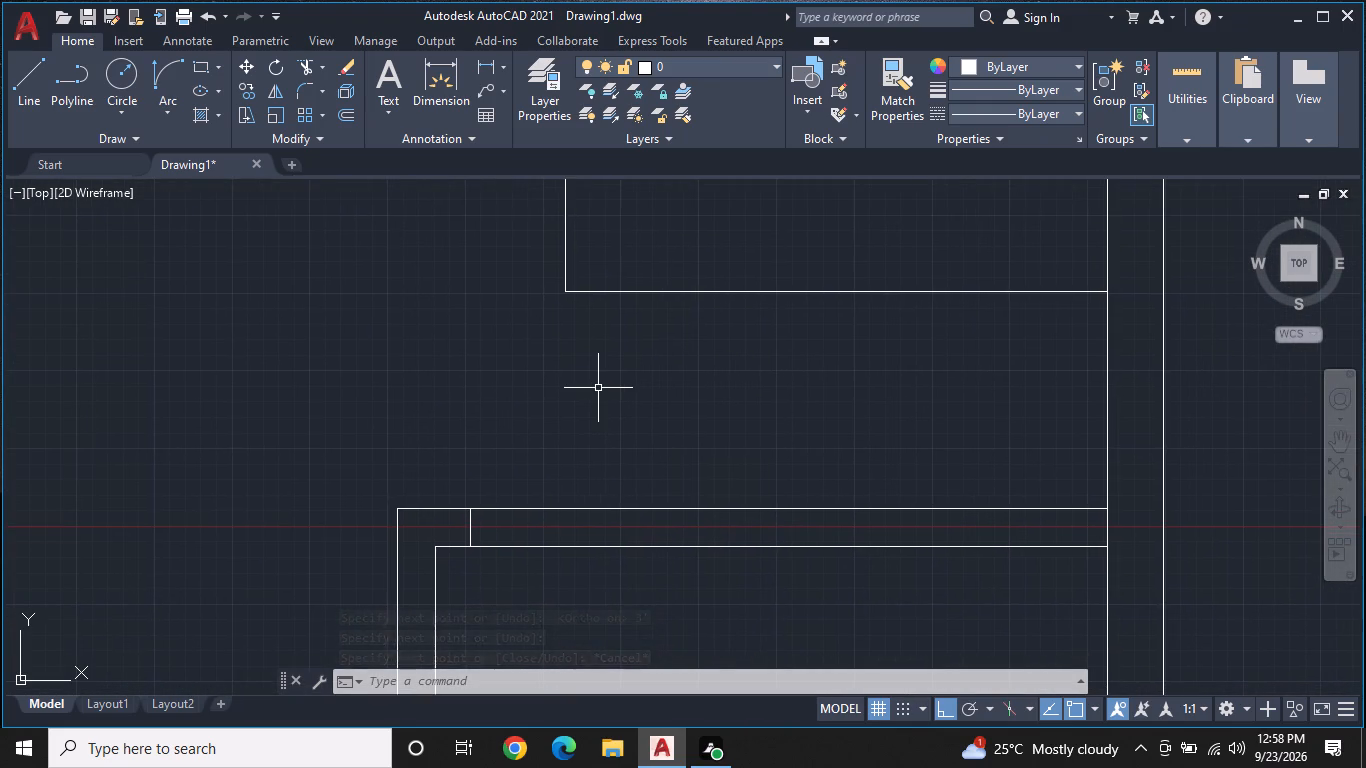
{"action": "key", "text": "l"}
{"action": "key", "text": "space"}
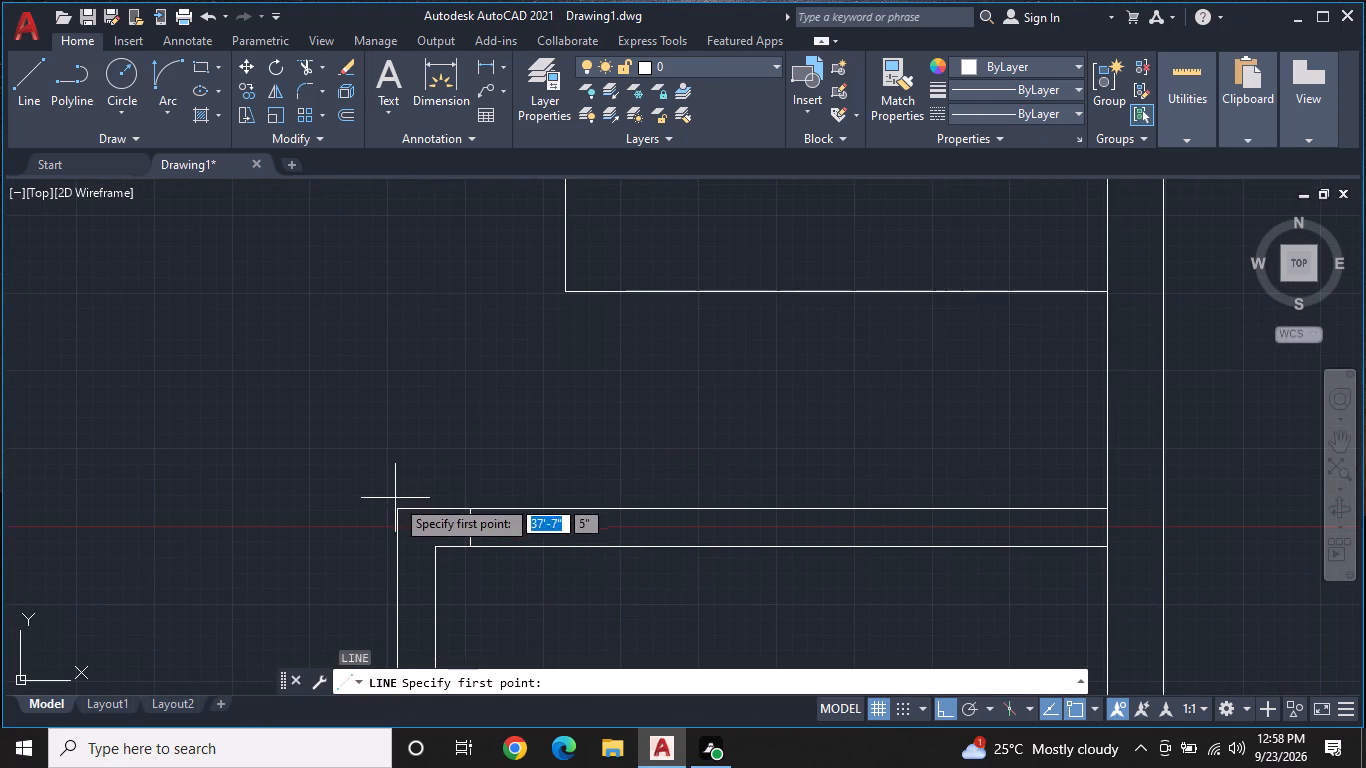
{"action": "left_click", "coordinate": [391, 509]}
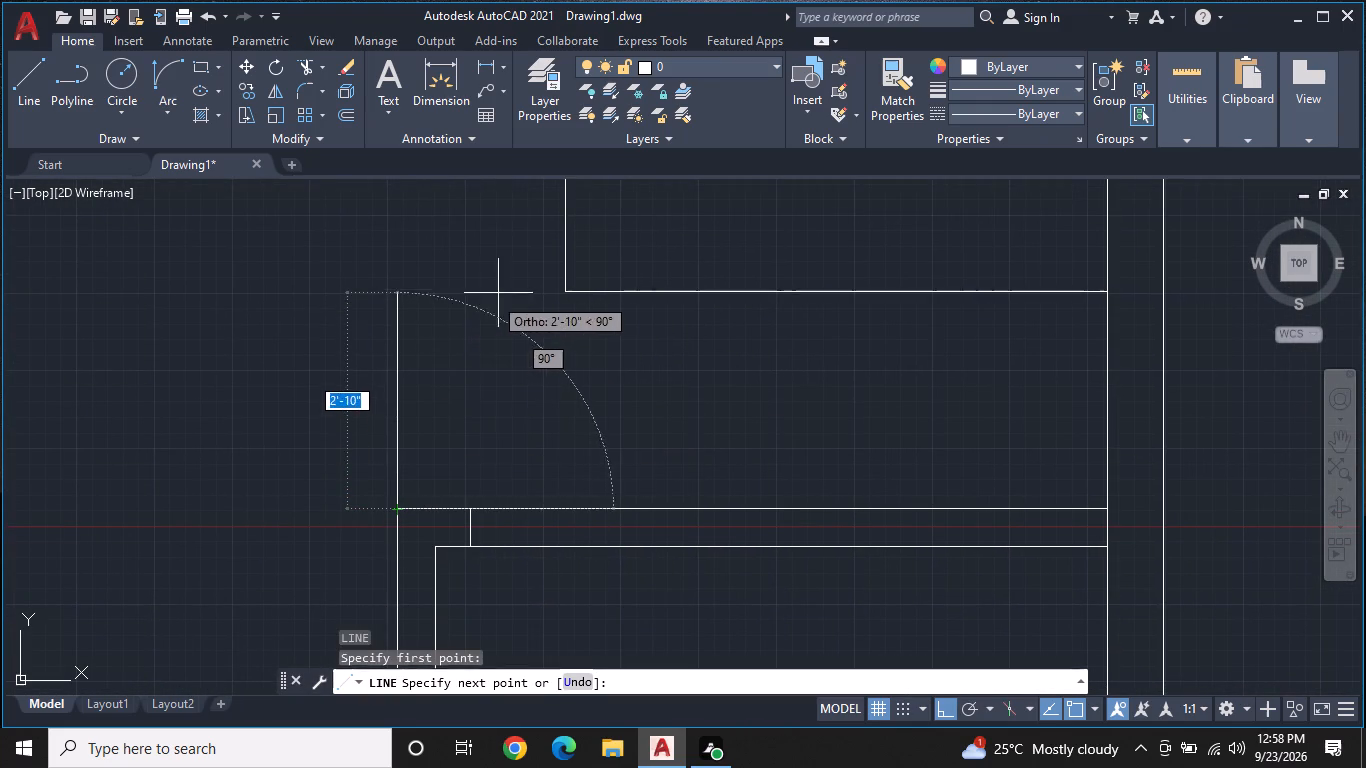
{"action": "double_click", "coordinate": [397, 292]}
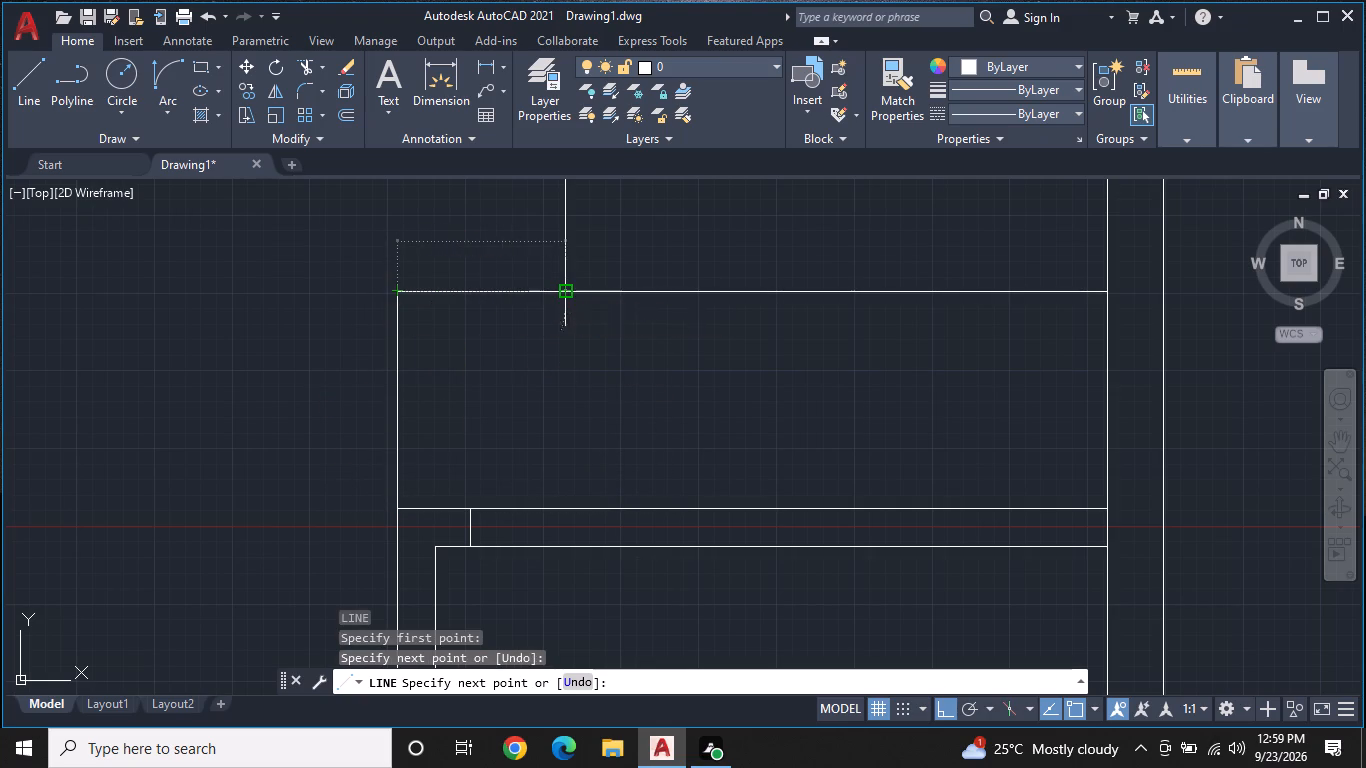
{"action": "left_click", "coordinate": [560, 294]}
{"action": "key", "text": "Escape"}
Copy the 3' vertical line as a fitted array of 8 items spanning about 4'-11" toward the right wall to form stair treads.
{"action": "scroll", "coordinate": [584, 321], "scroll_direction": "down", "scroll_amount": 2}
{"action": "middle_click_drag", "start_coordinate": [649, 291], "coordinate": [608, 347]}
{"action": "scroll", "coordinate": [568, 355], "scroll_direction": "up", "scroll_amount": 1}
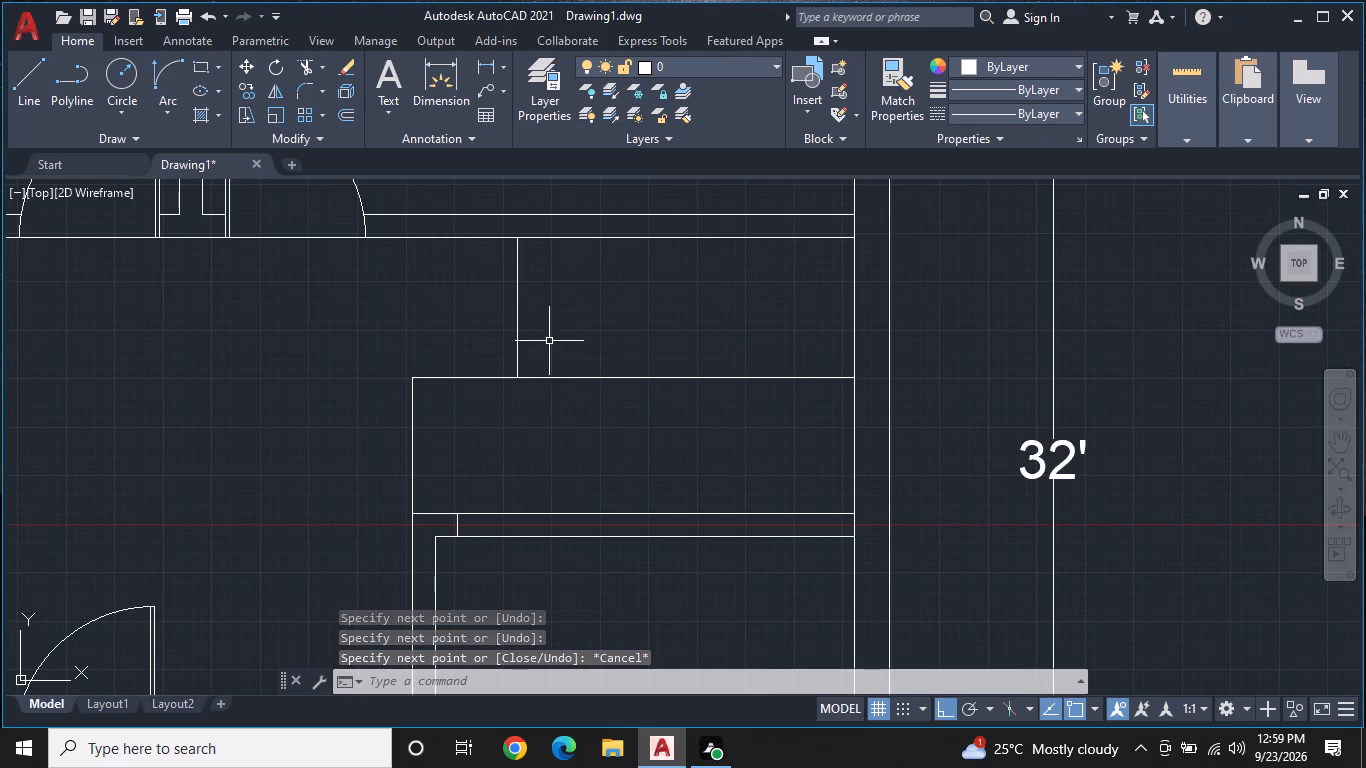
{"action": "left_click", "coordinate": [517, 324]}
{"action": "right_click", "coordinate": [517, 324]}
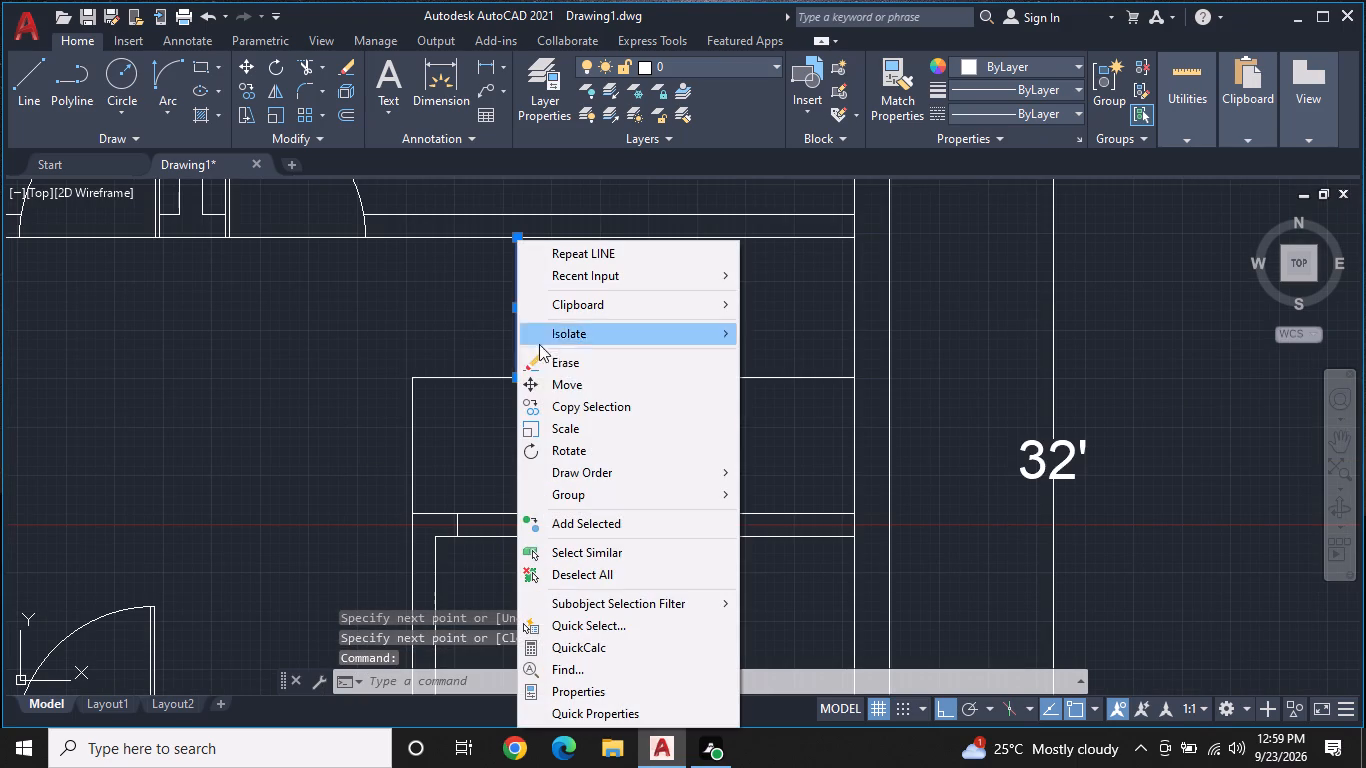
{"action": "left_click", "coordinate": [570, 415]}
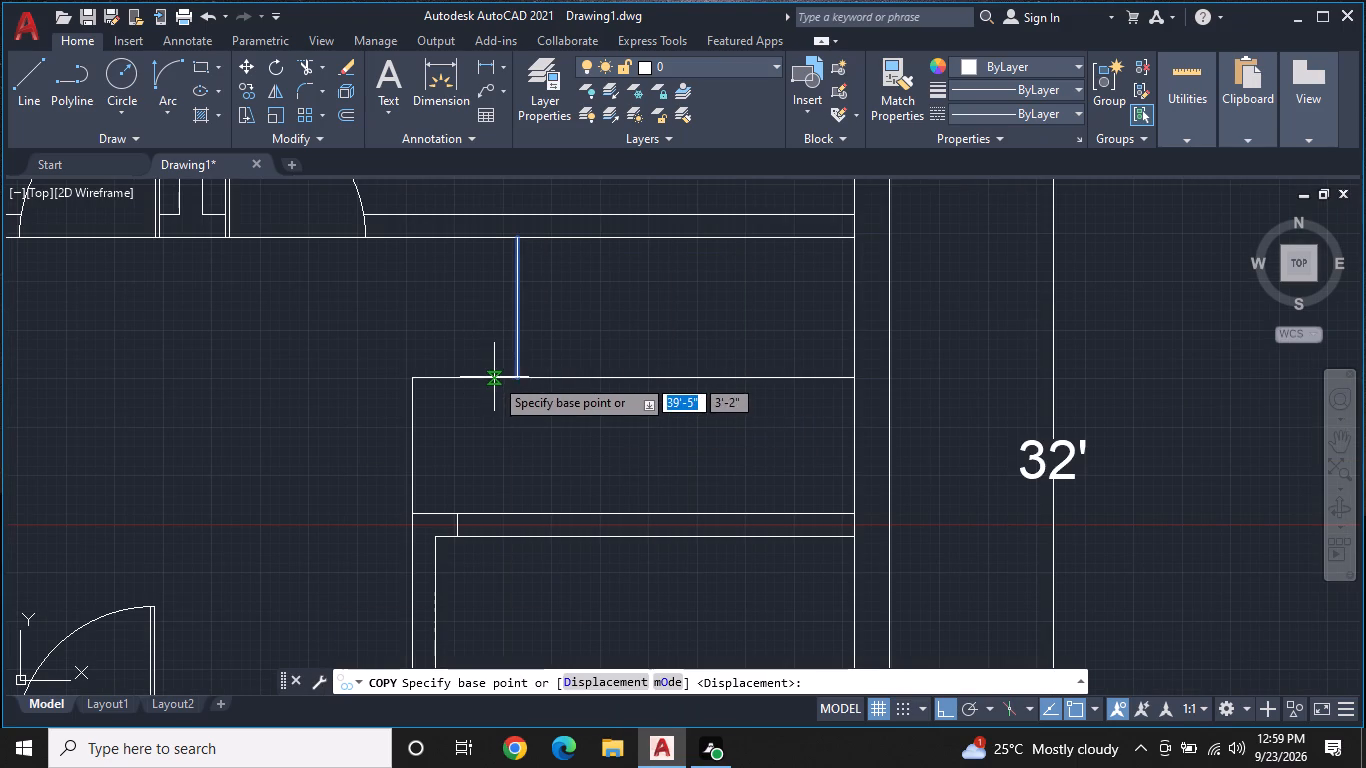
{"action": "left_click", "coordinate": [521, 375]}
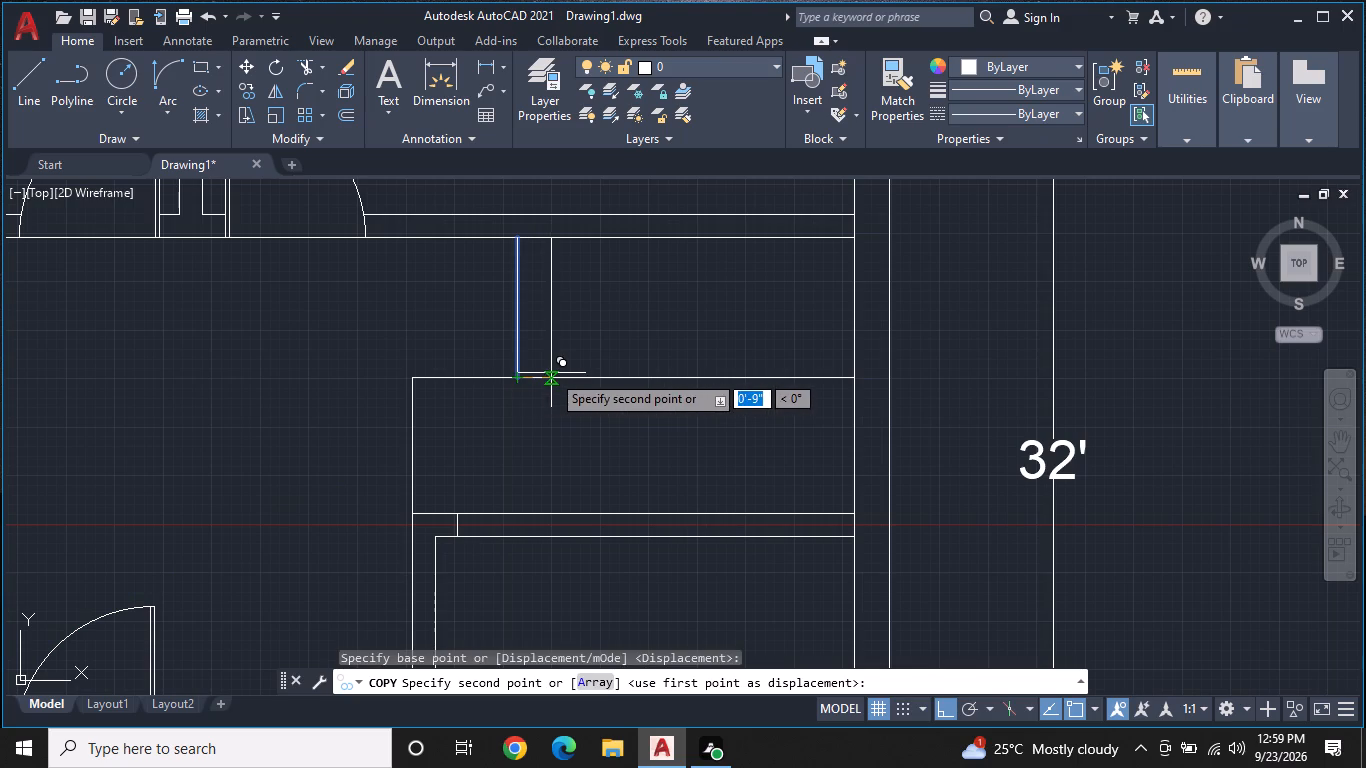
{"action": "type", "text": "A"}
{"action": "key", "text": "space"}
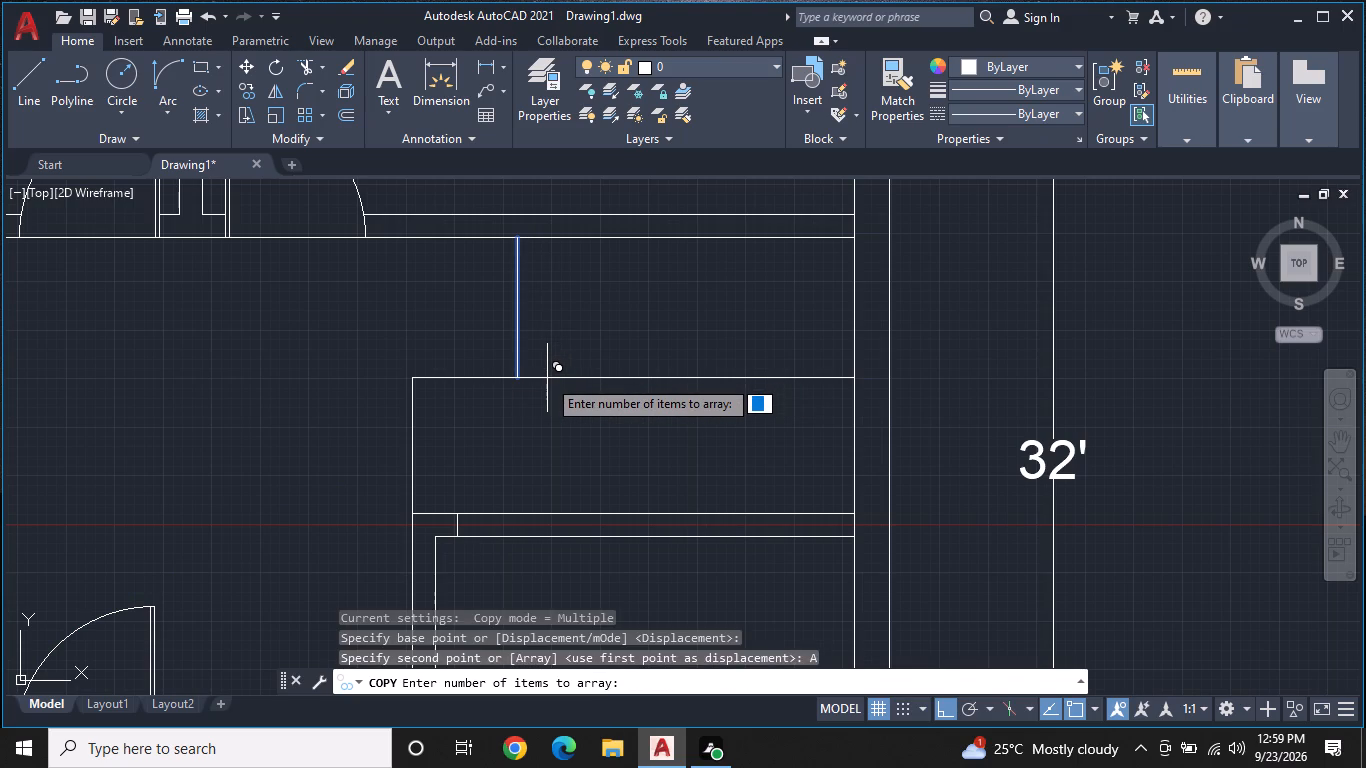
{"action": "key", "text": "8"}
{"action": "key", "text": "Return"}
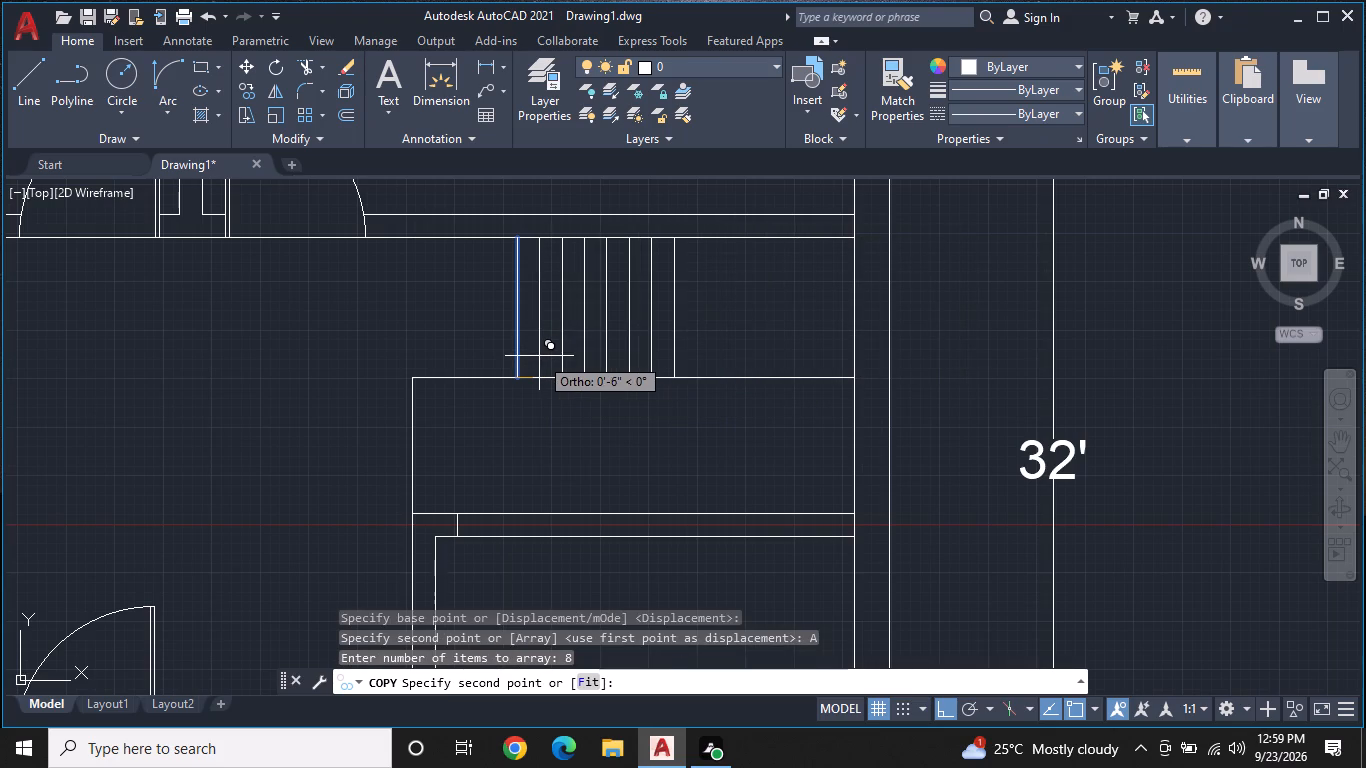
{"action": "left_click", "coordinate": [596, 686]}
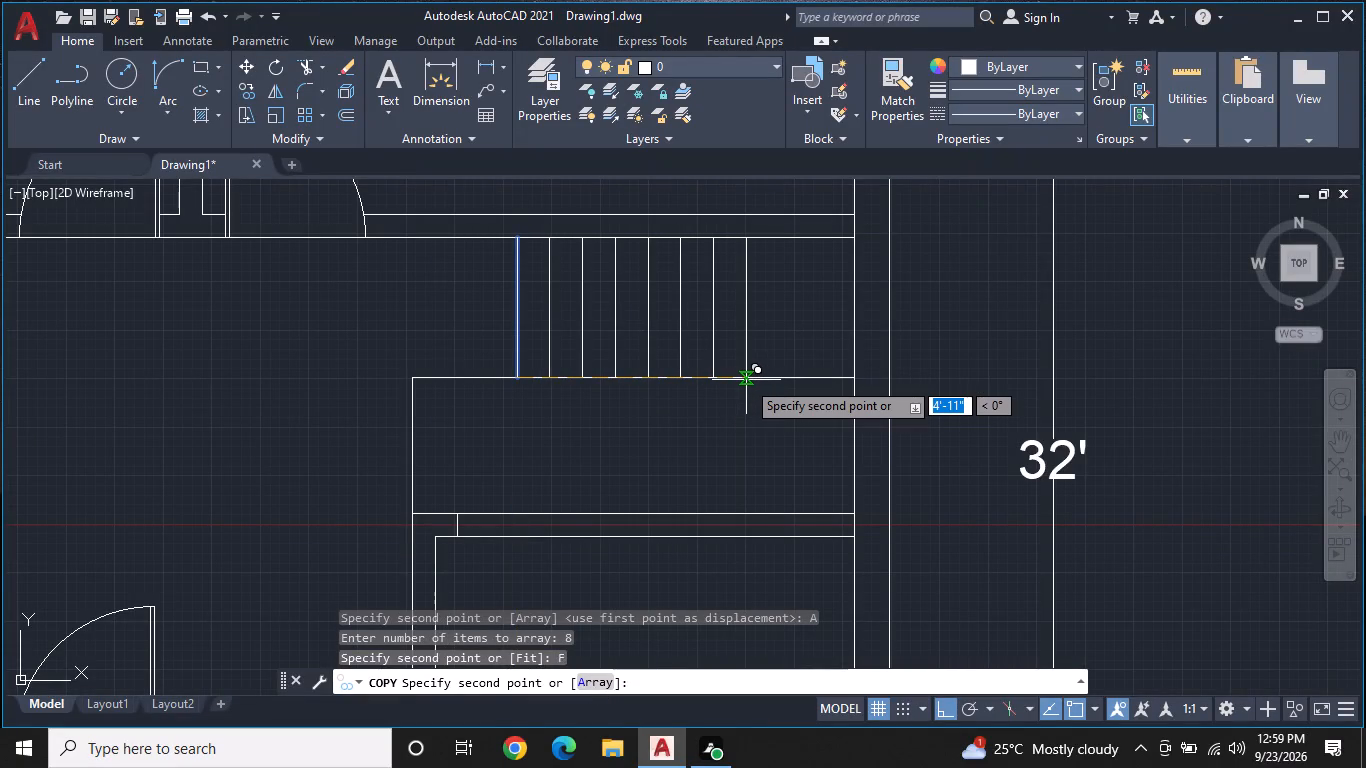
{"action": "double_click", "coordinate": [746, 380]}
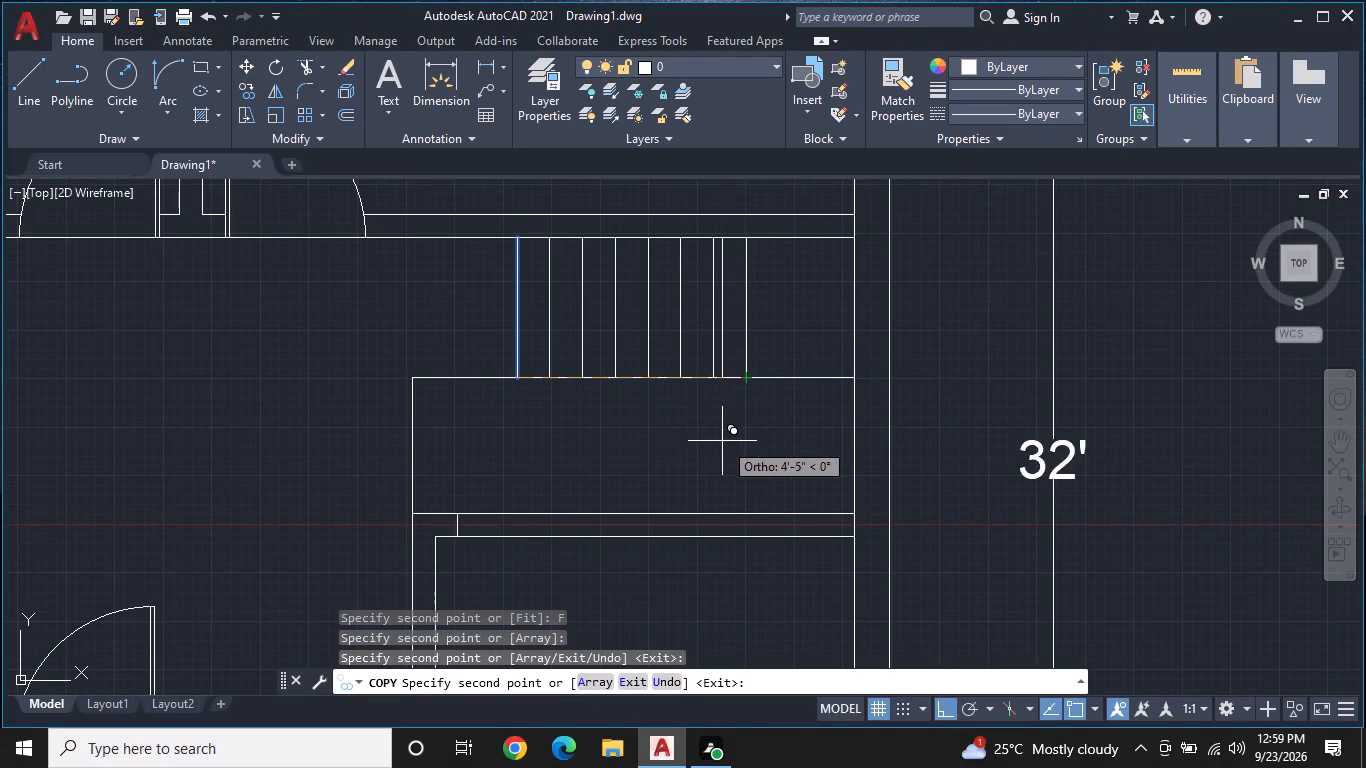
{"action": "key", "text": "Escape"}
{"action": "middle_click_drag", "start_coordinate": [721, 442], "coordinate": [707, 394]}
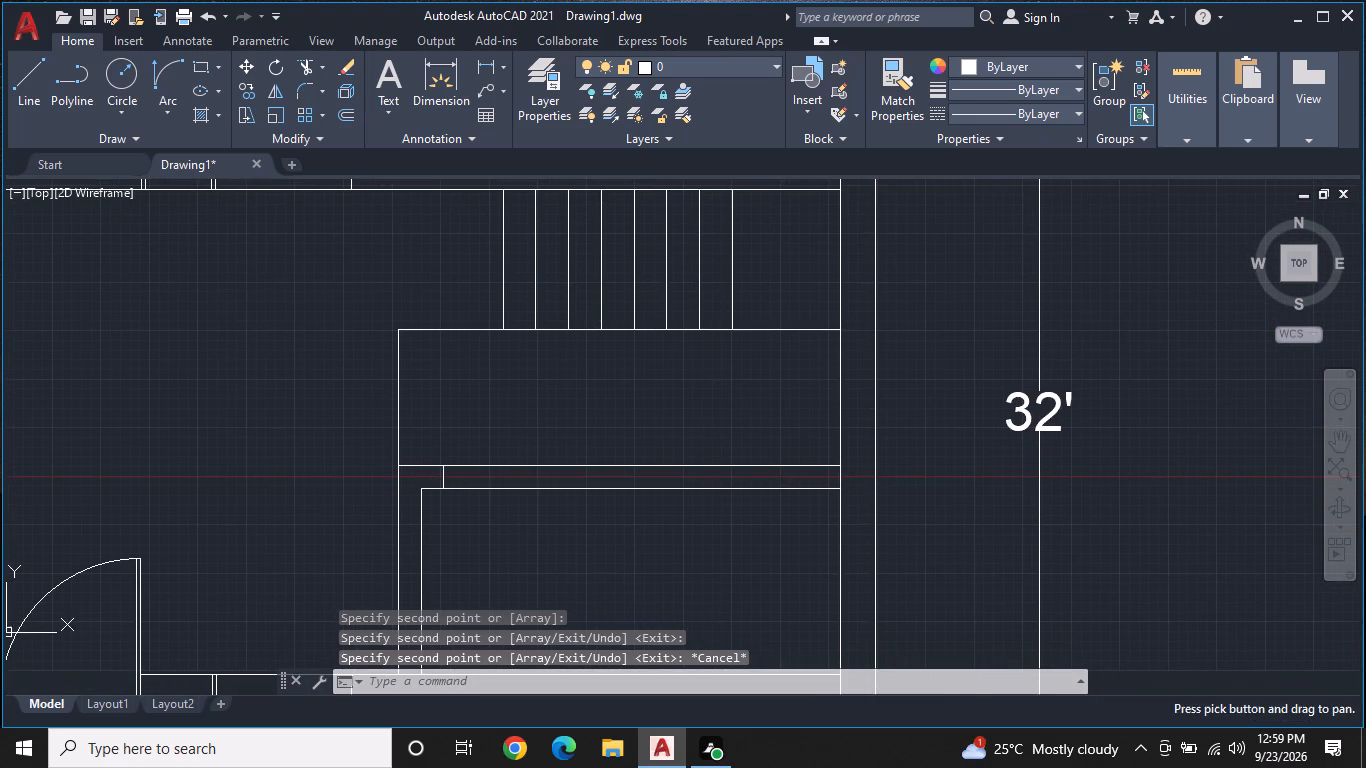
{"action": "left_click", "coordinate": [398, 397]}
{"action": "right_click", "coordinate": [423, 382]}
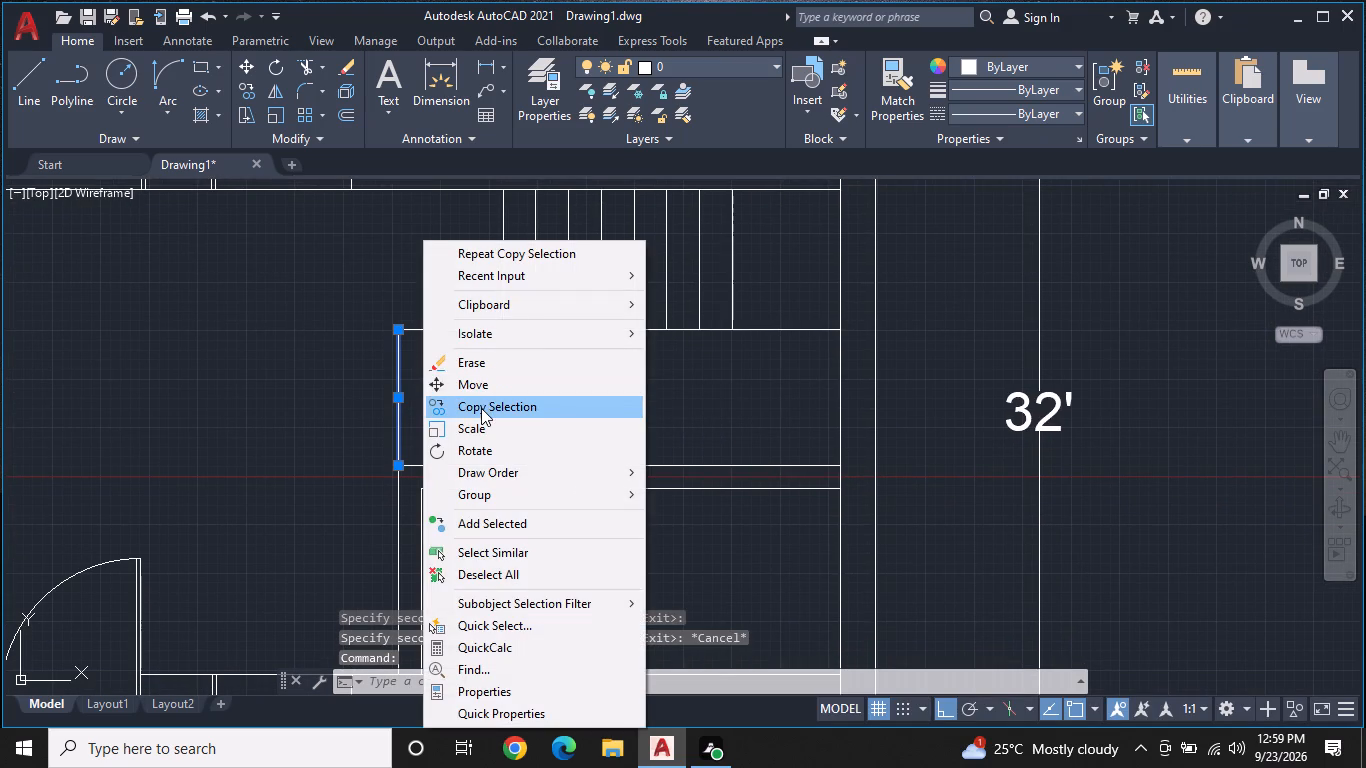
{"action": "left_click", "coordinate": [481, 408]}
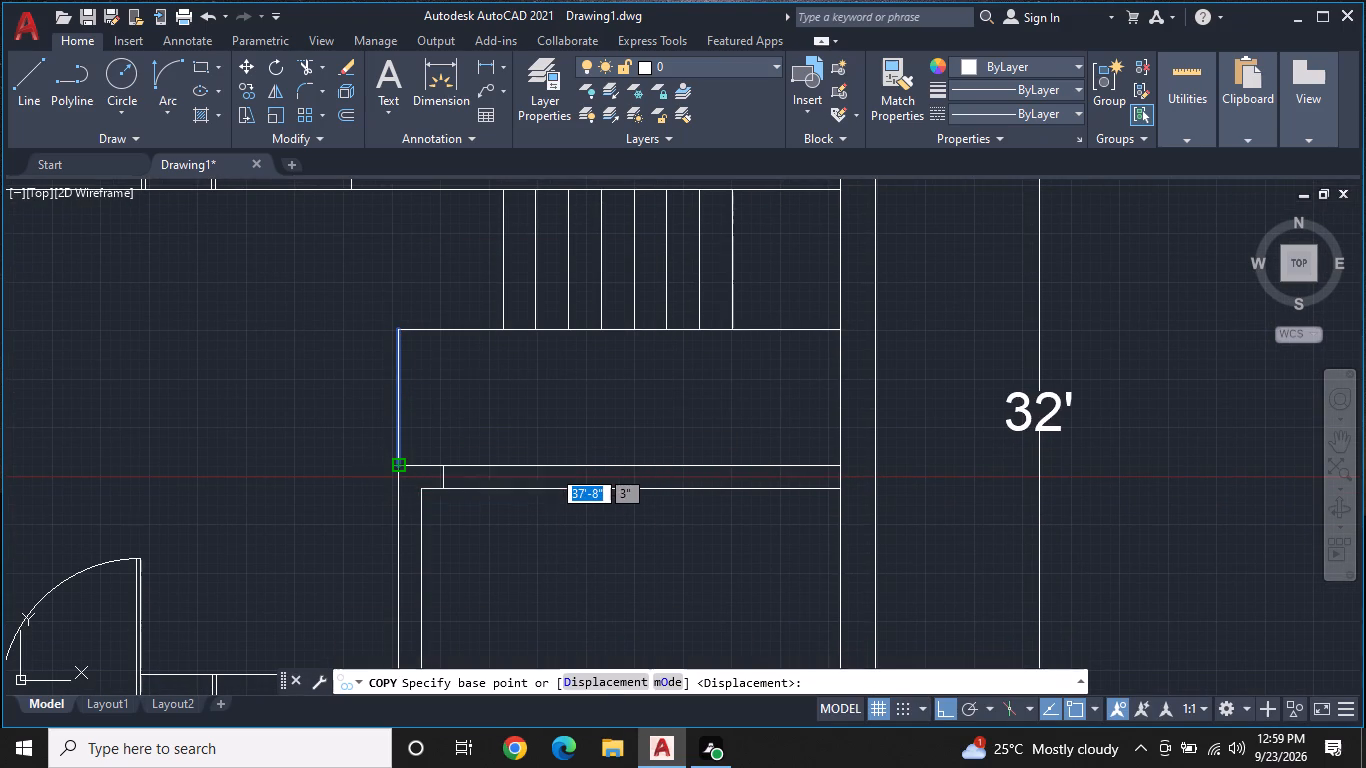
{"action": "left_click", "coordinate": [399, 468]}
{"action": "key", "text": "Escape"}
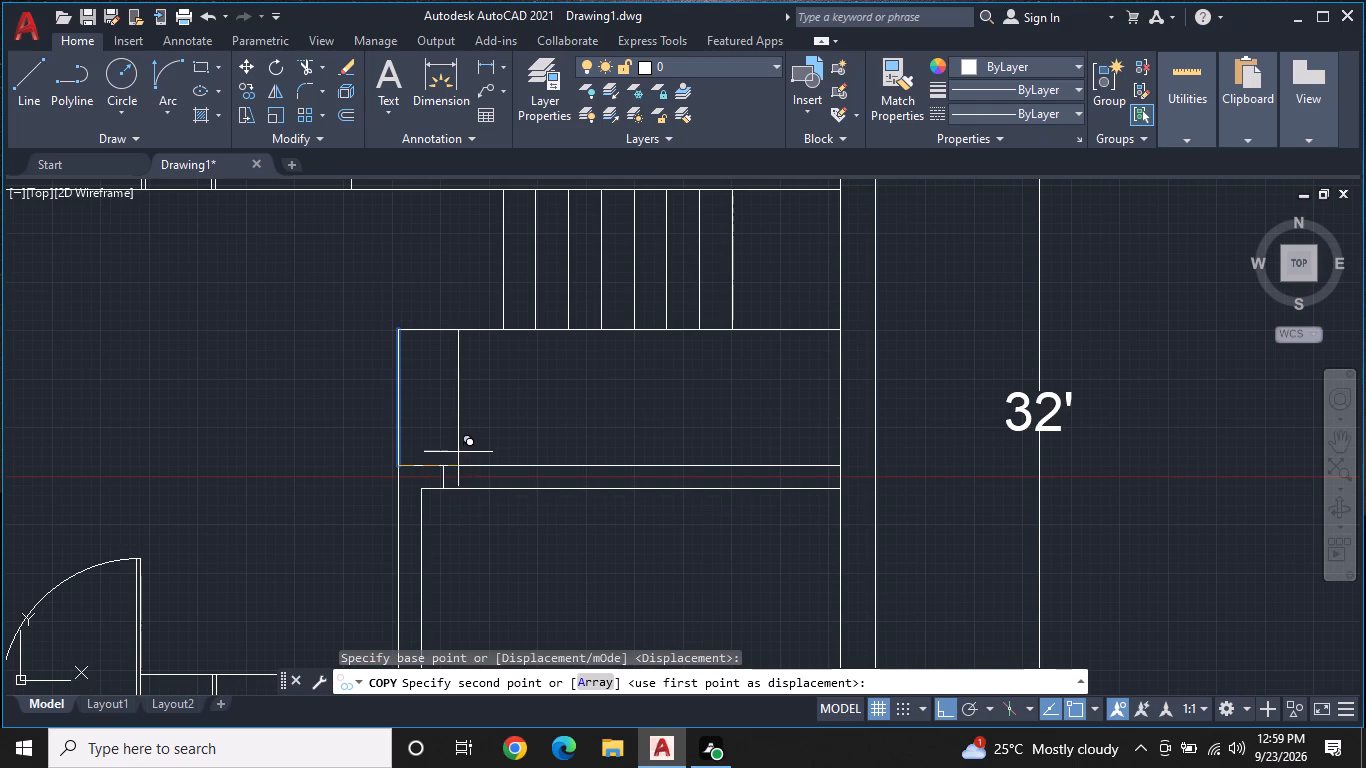
Erase the vertical line rising from the small enclosure's upper left corner to the stair's lower line.
{"action": "left_click", "coordinate": [399, 398]}
{"action": "right_click", "coordinate": [397, 398]}
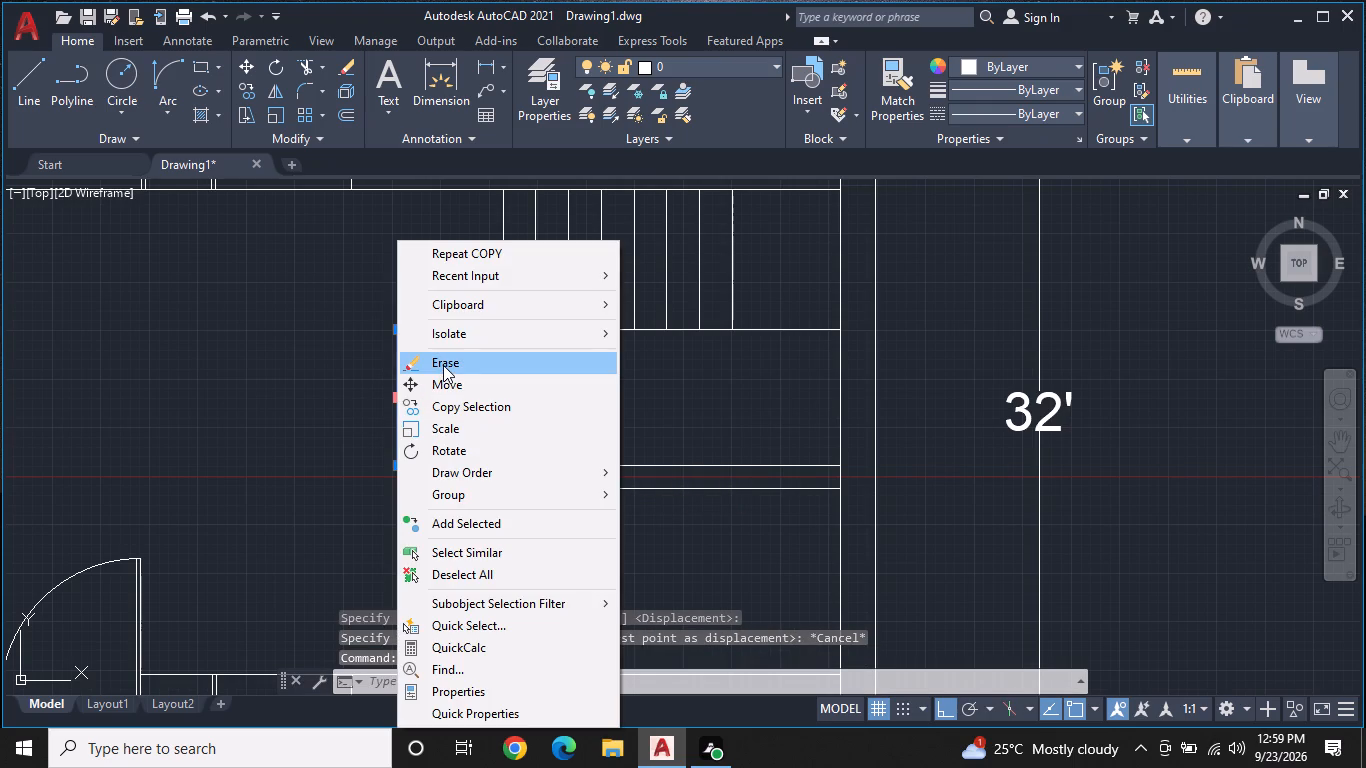
{"action": "double_click", "coordinate": [443, 365]}
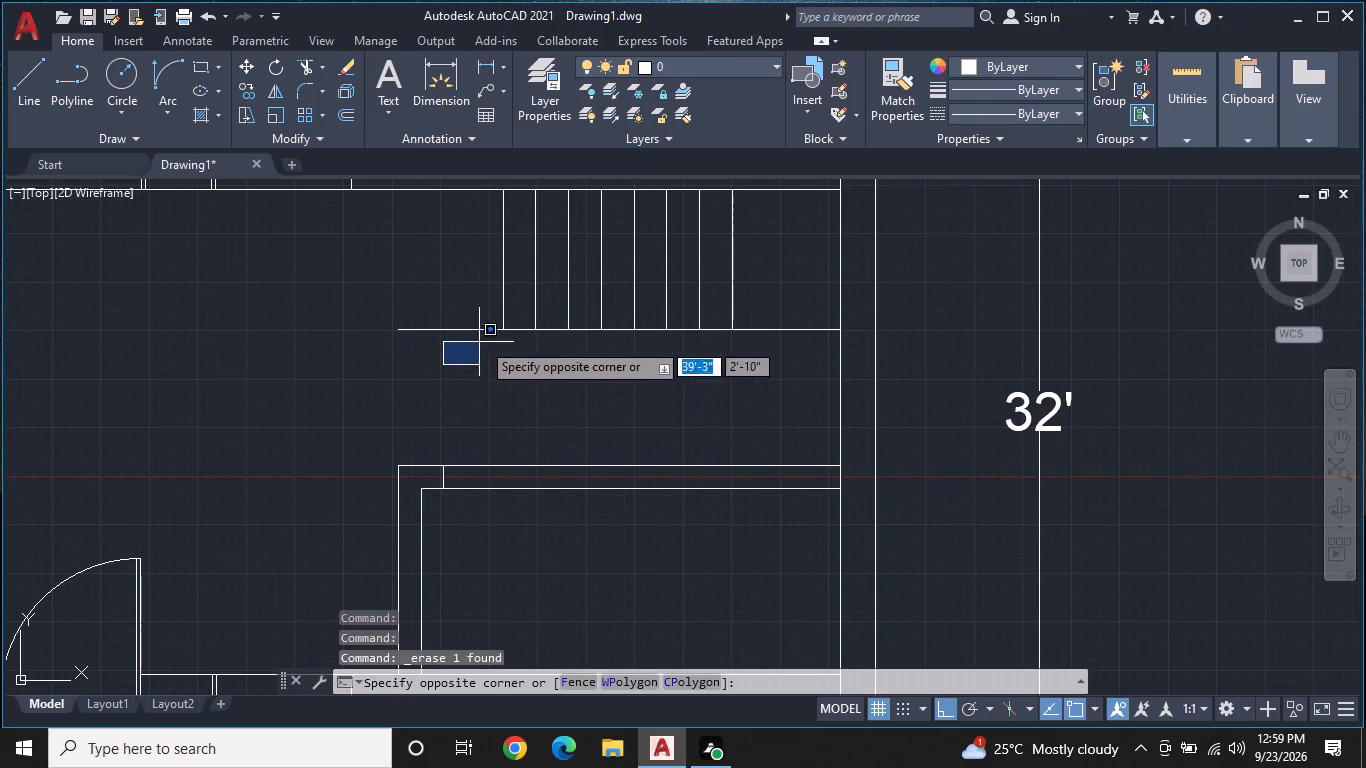
{"action": "key", "text": "Escape"}
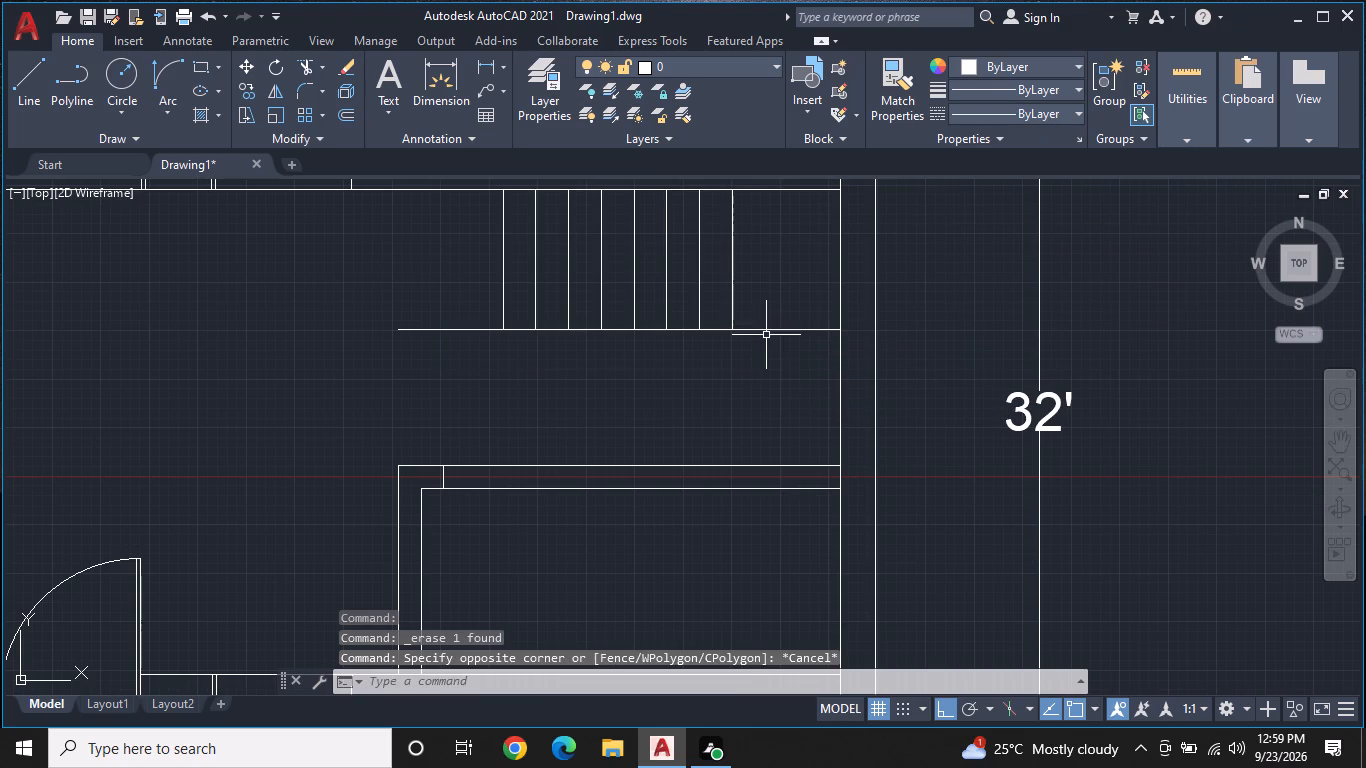
Load the ACAD_ISO02W100 ISO dash linetype from acad.lin into the drawing.
{"action": "left_click", "coordinate": [1071, 90]}
{"action": "left_click", "coordinate": [1091, 219]}
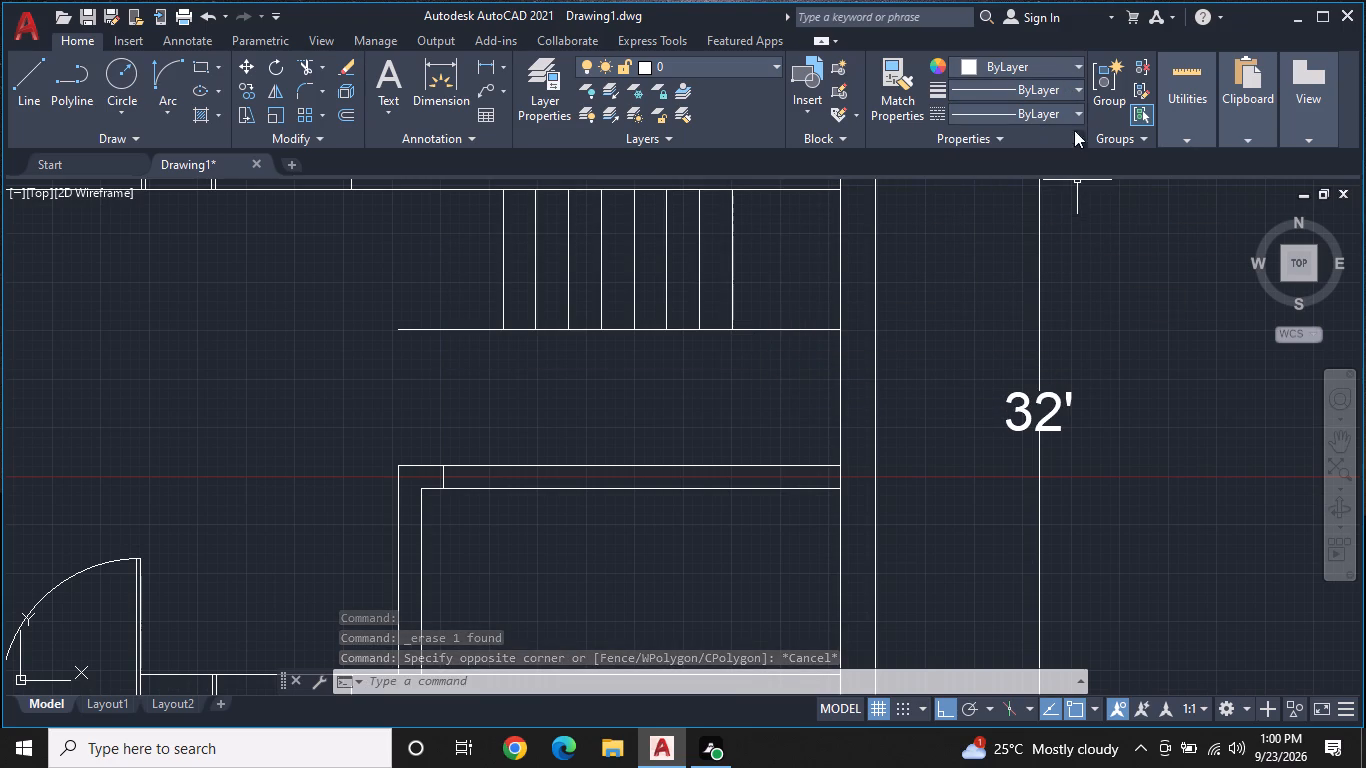
{"action": "left_click", "coordinate": [1072, 103]}
{"action": "left_click", "coordinate": [1005, 215]}
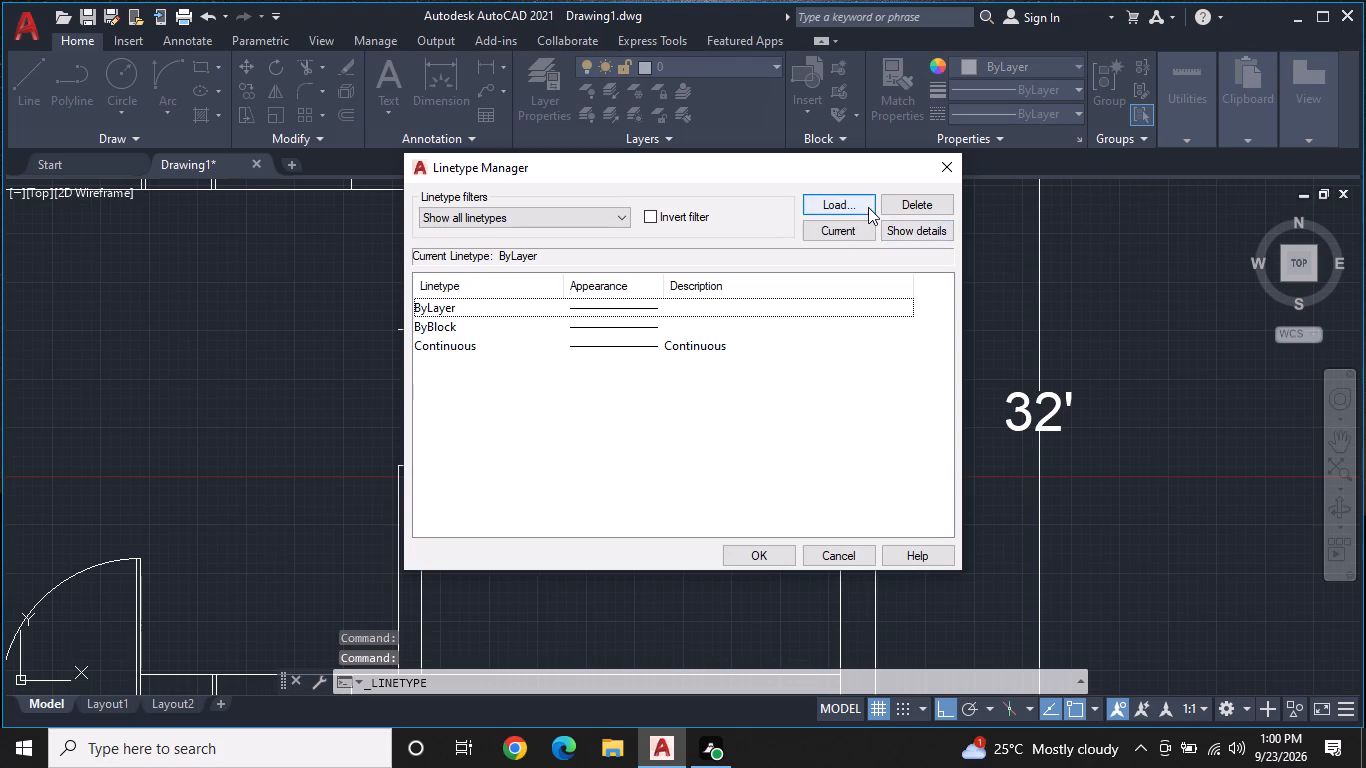
{"action": "left_click", "coordinate": [866, 205]}
{"action": "left_click", "coordinate": [746, 342]}
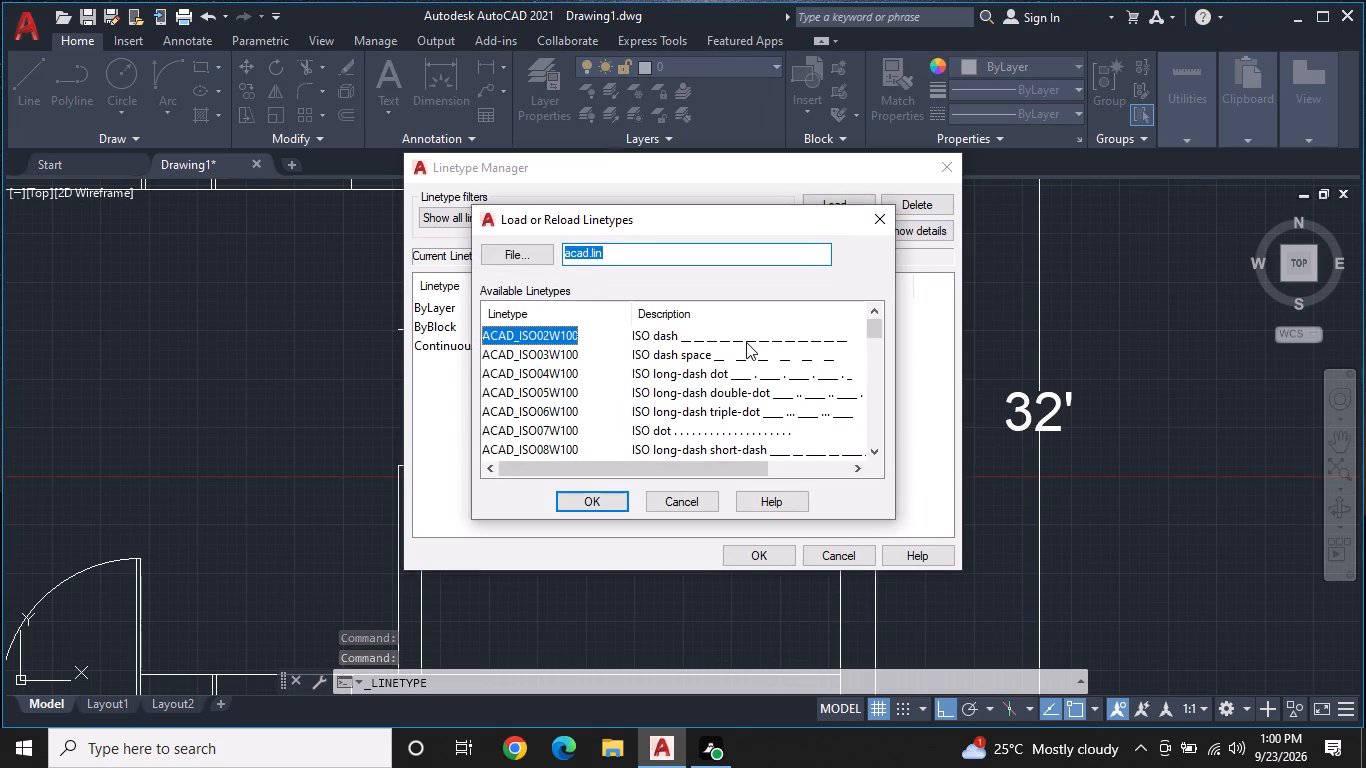
{"action": "left_click", "coordinate": [590, 500]}
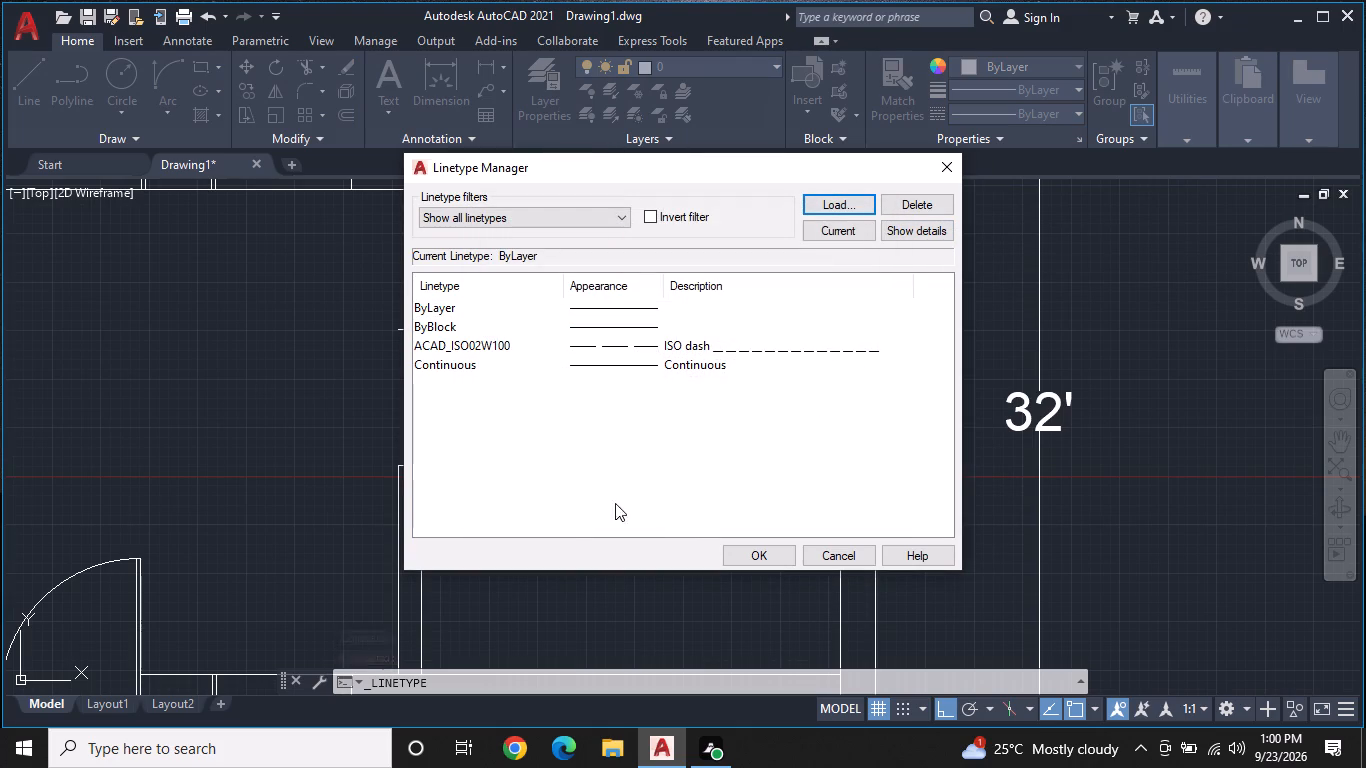
Close the linetype manager and make ACAD_ISO02W100 the current linetype for new objects.
{"action": "left_click", "coordinate": [702, 340]}
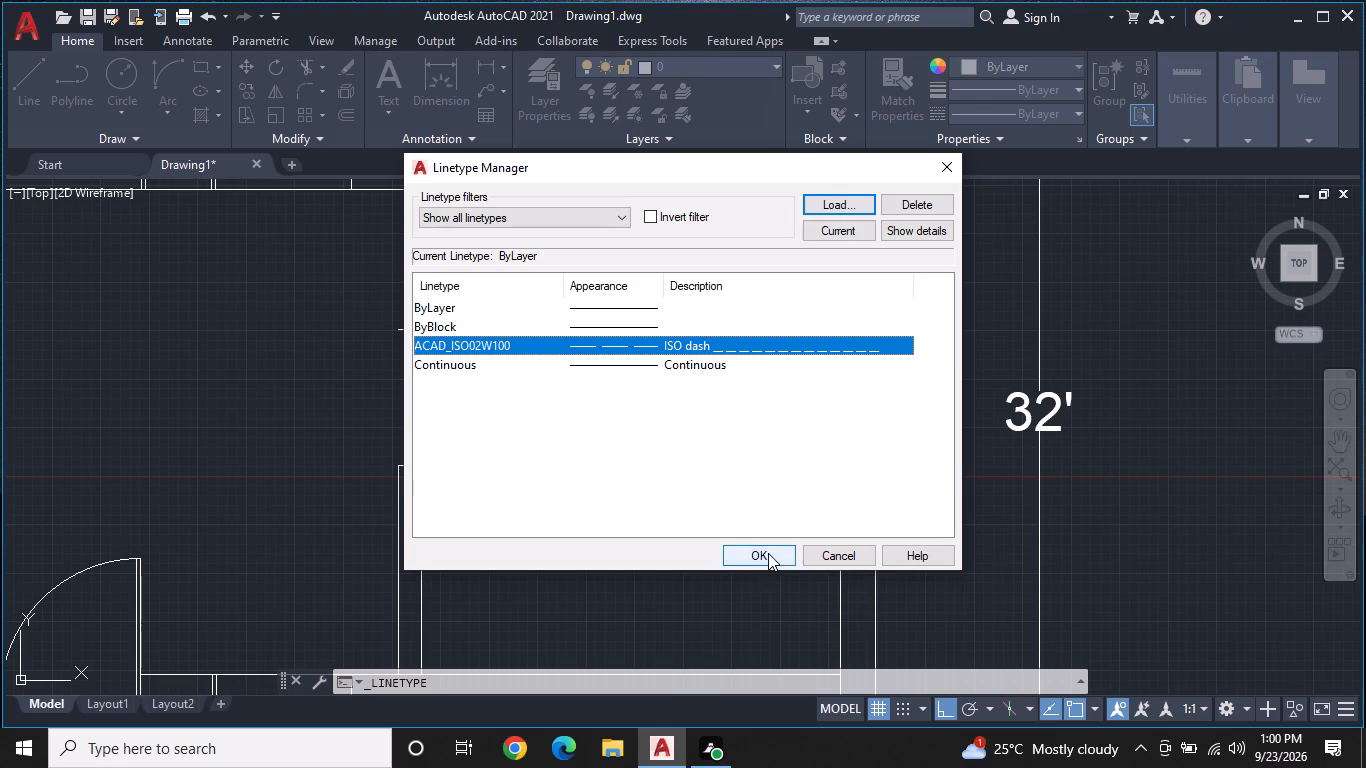
{"action": "left_click", "coordinate": [768, 553]}
{"action": "scroll", "coordinate": [541, 394], "scroll_direction": "up", "scroll_amount": 1}
{"action": "middle_click_drag", "start_coordinate": [549, 388], "coordinate": [634, 336]}
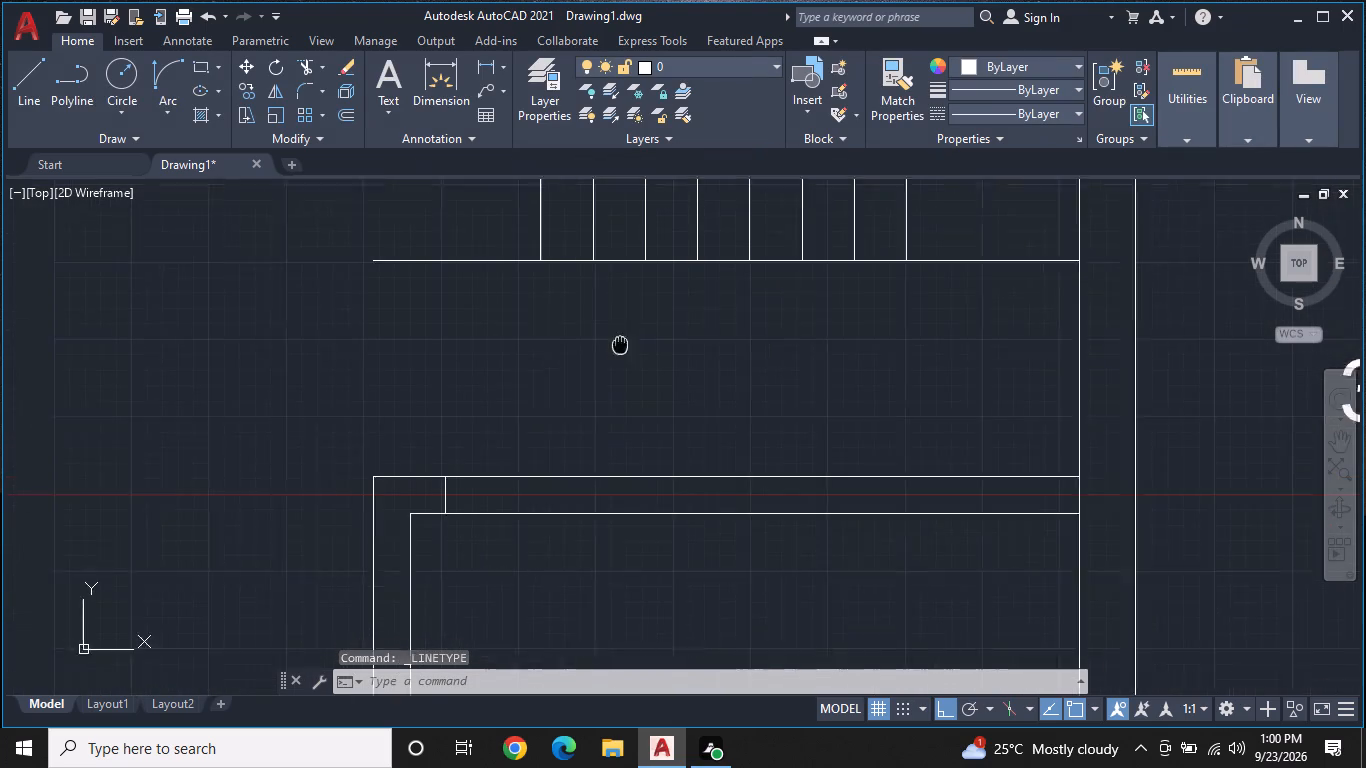
{"action": "key", "text": "ctrl+1"}
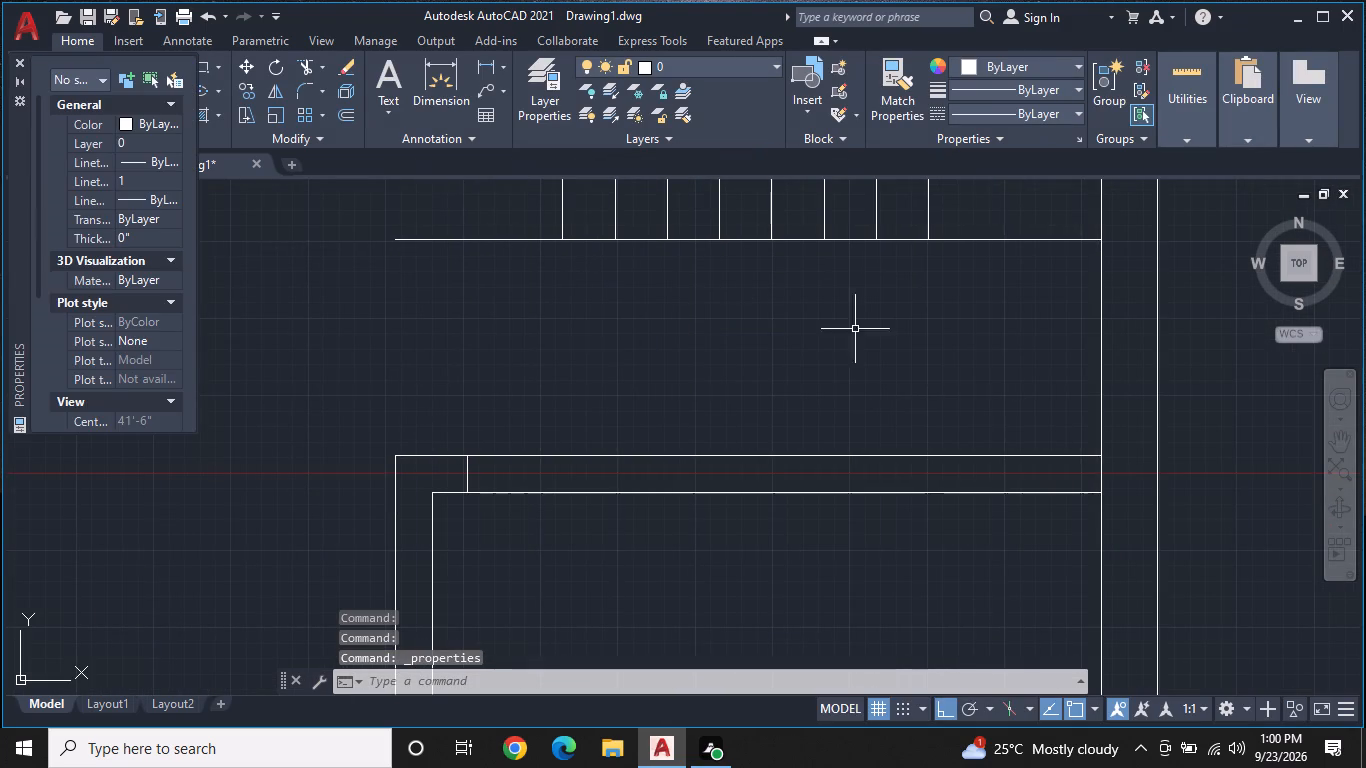
{"action": "left_click", "coordinate": [161, 164]}
{"action": "left_click", "coordinate": [163, 164]}
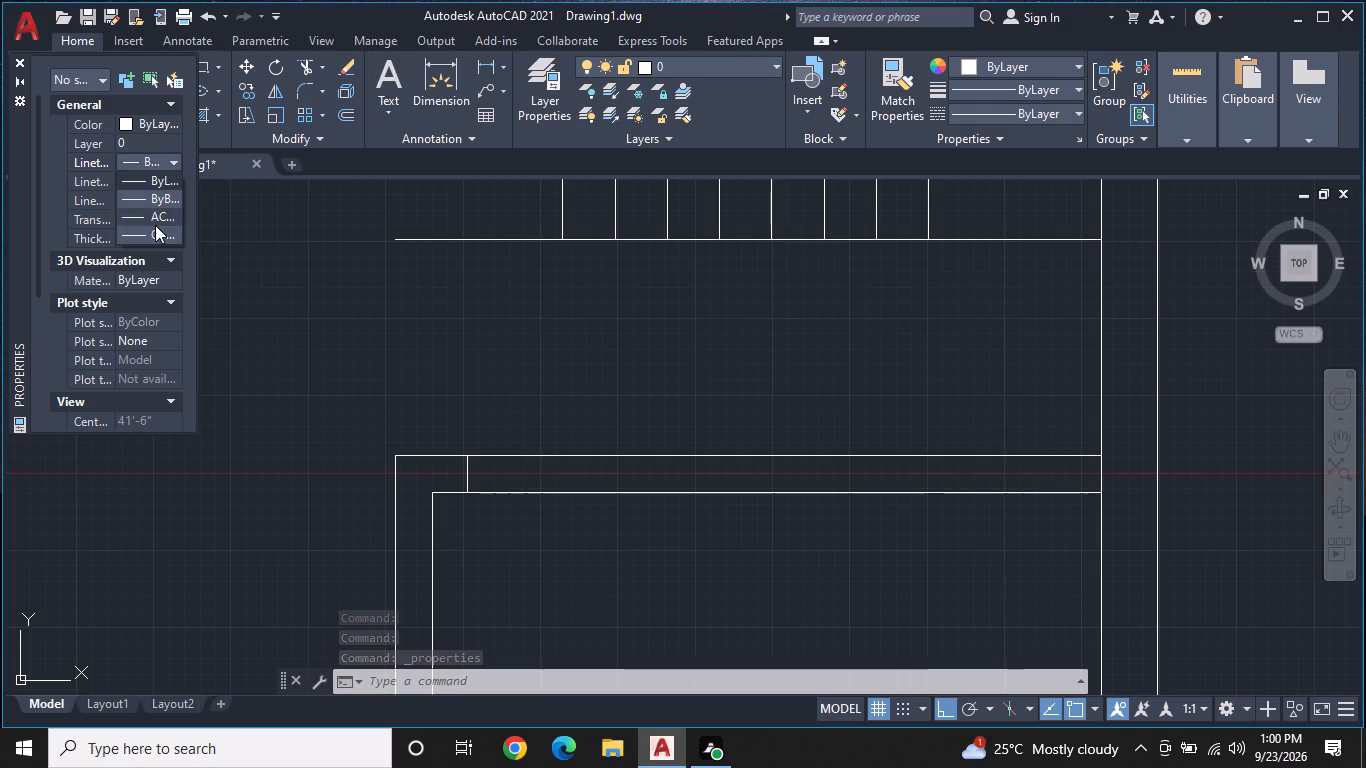
{"action": "left_click", "coordinate": [160, 214]}
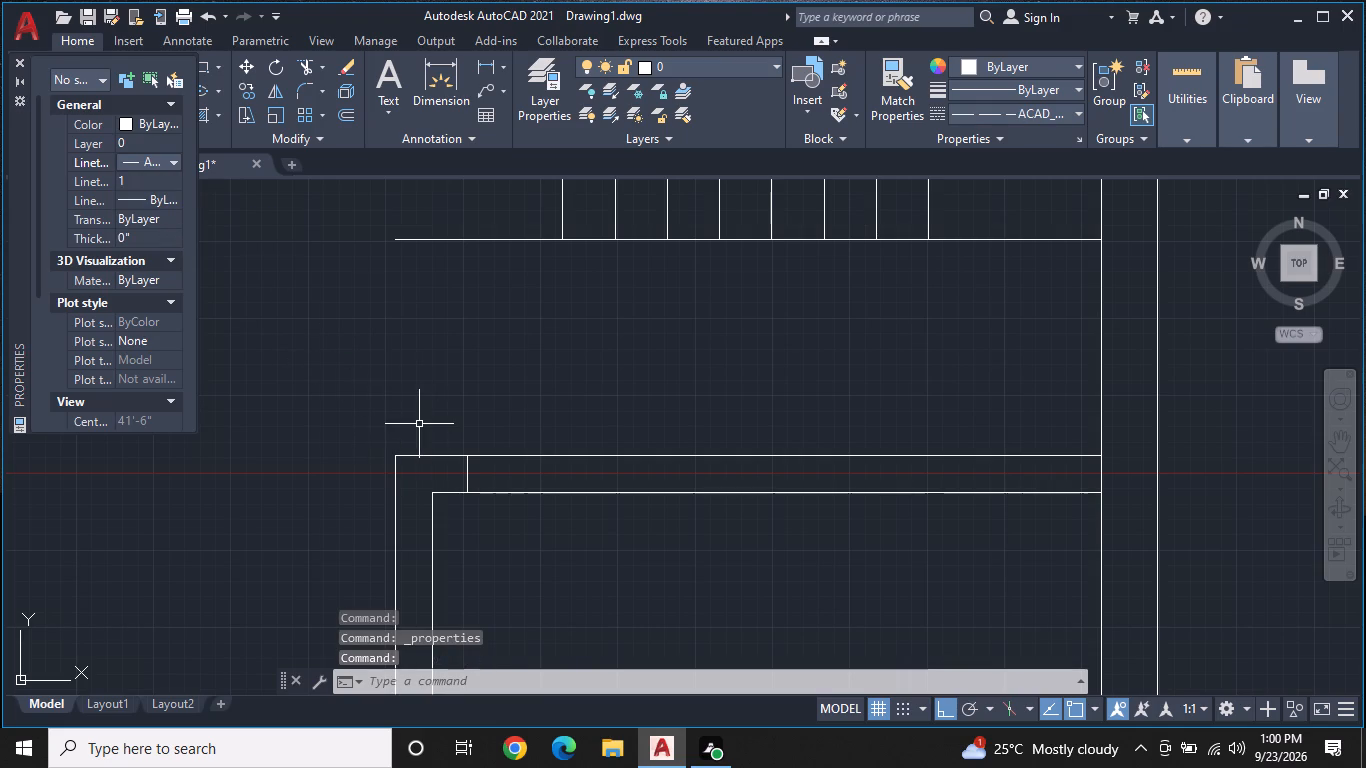
Draw a vertical dashed line from the small enclosure's upper left corner up to the left end of the stair's lower line.
{"action": "type", "text": "L"}
{"action": "key", "text": "space"}
{"action": "left_click", "coordinate": [394, 450]}
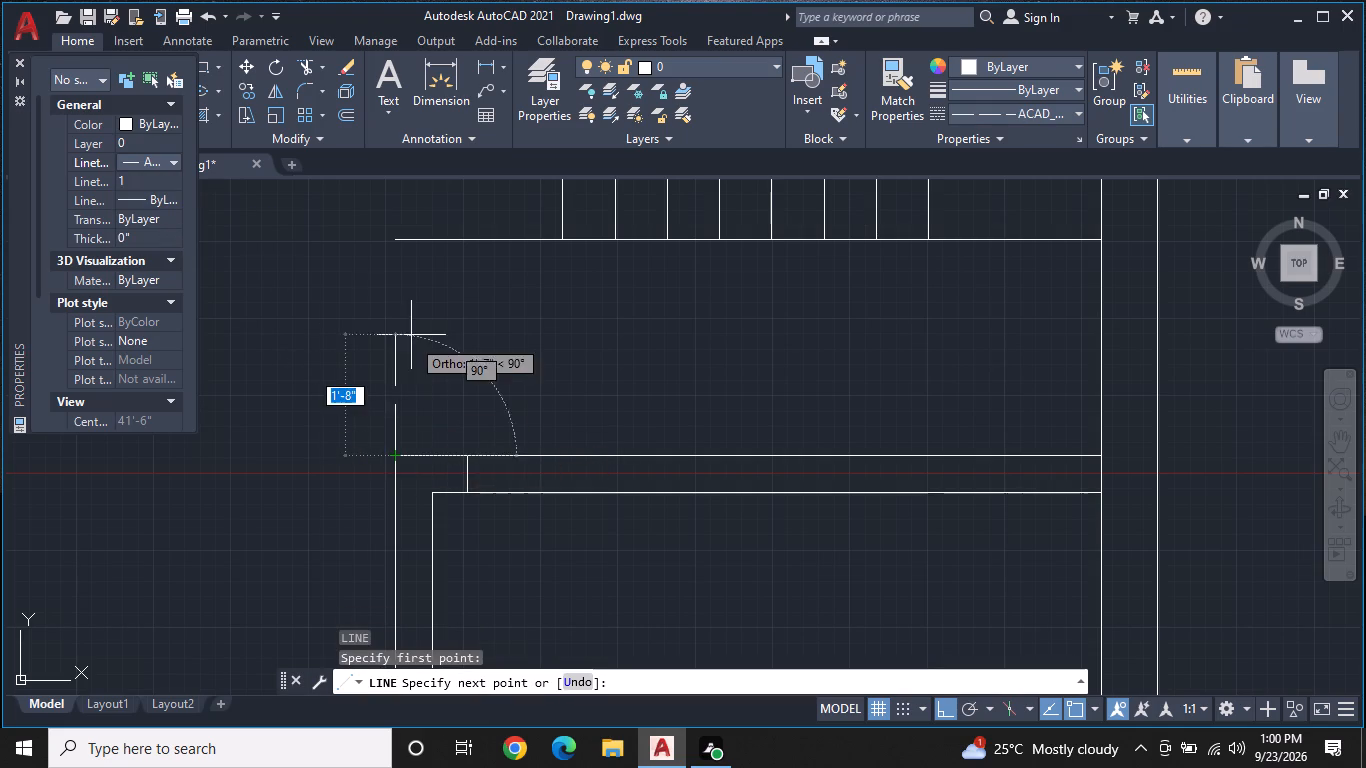
{"action": "left_click", "coordinate": [395, 243]}
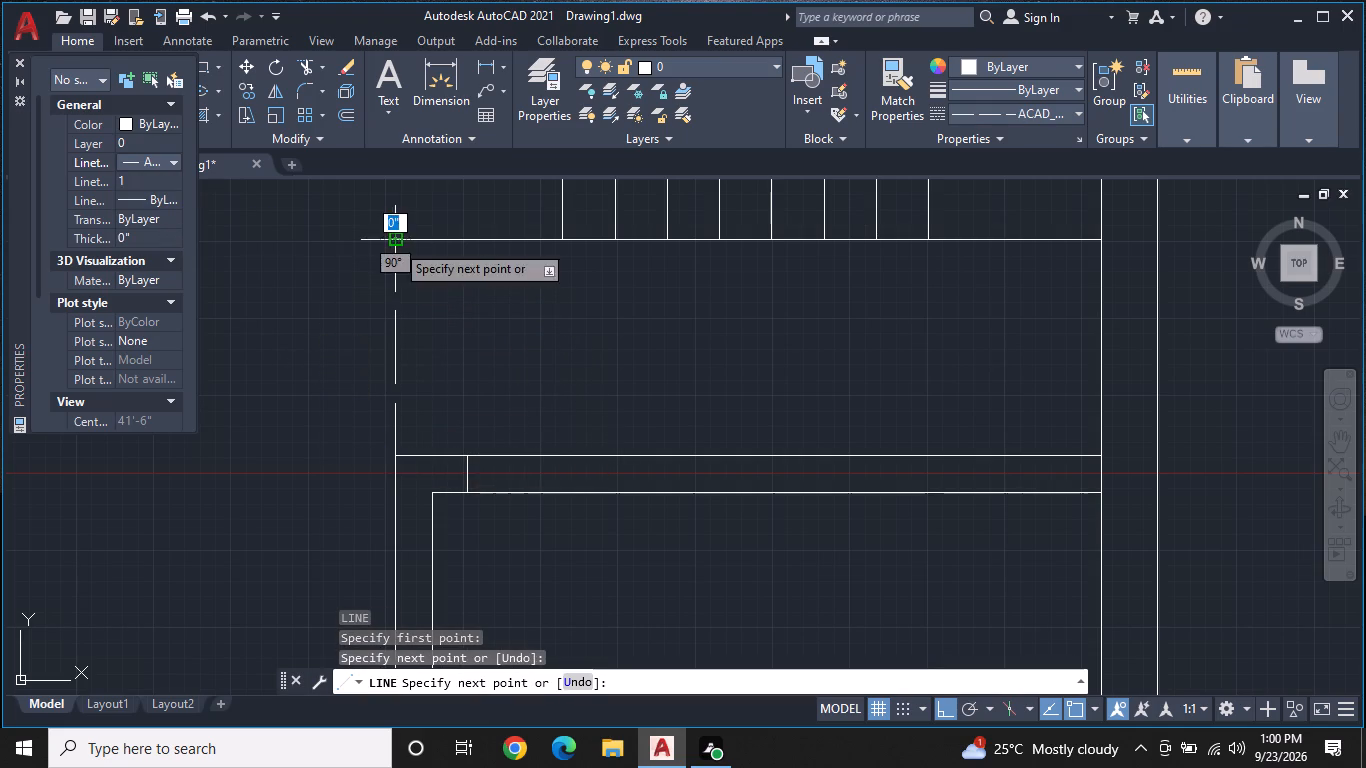
{"action": "key", "text": "Escape"}
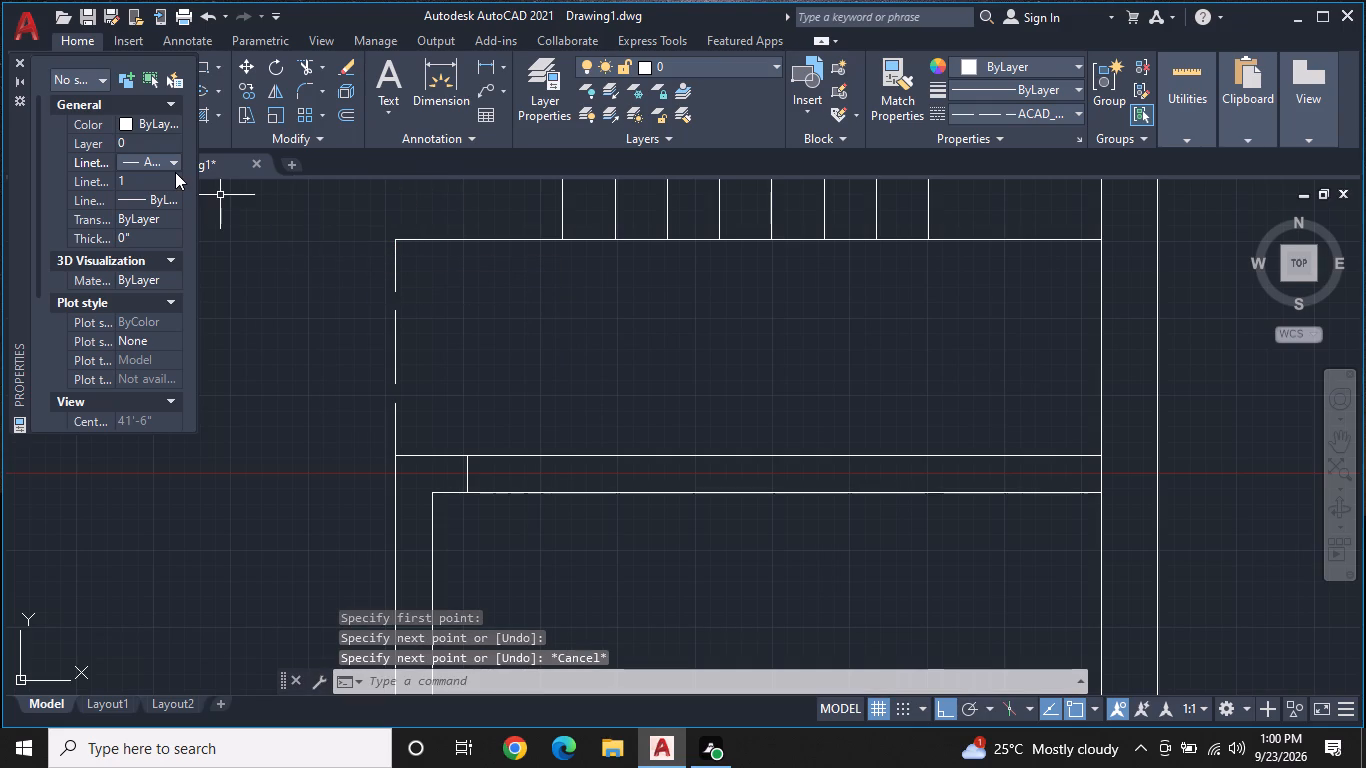
Set the linetype scale for new objects to 0.25.
{"action": "left_click", "coordinate": [175, 172]}
{"action": "key", "text": "BackSpace"}
{"action": "type", "text": "0.25"}
{"action": "key", "text": "Return"}
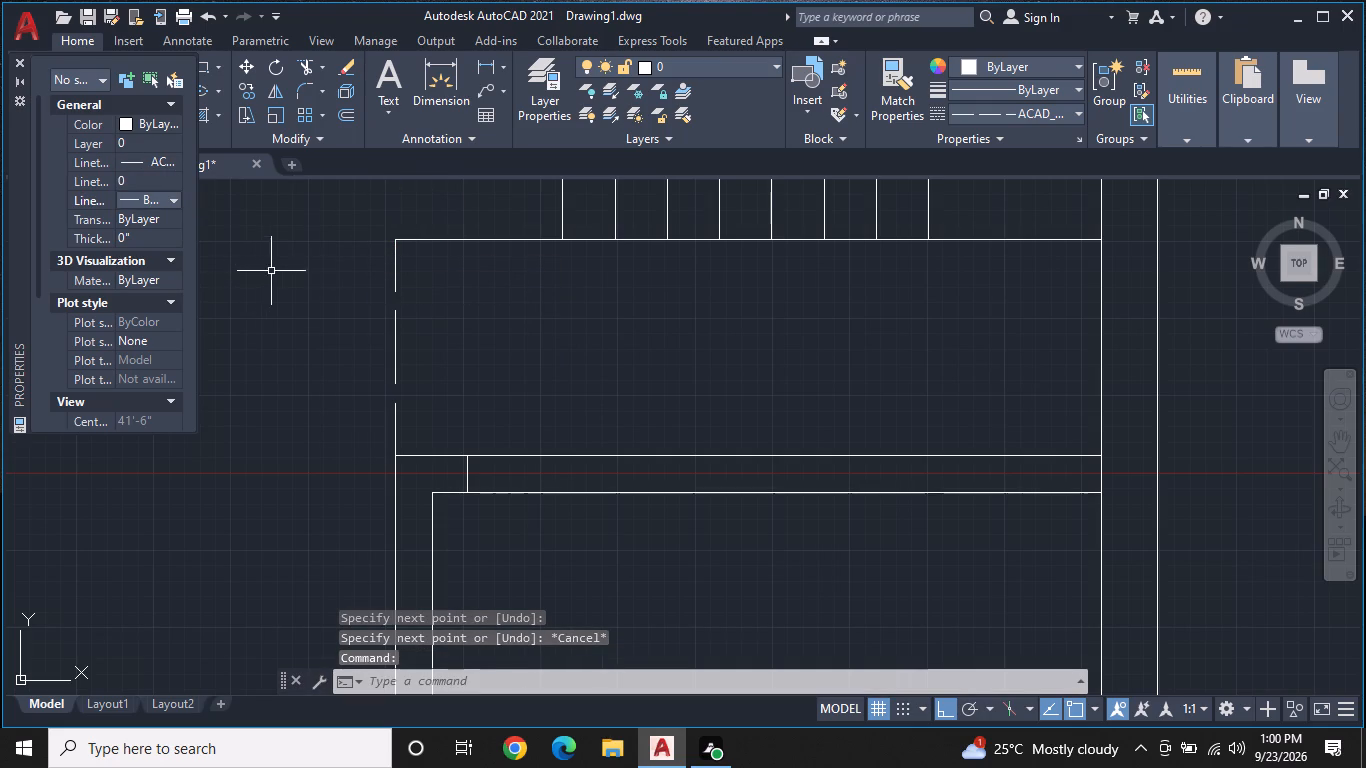
Set the linetype scale of the new dashed vertical line to 0.25.
{"action": "left_click", "coordinate": [397, 329]}
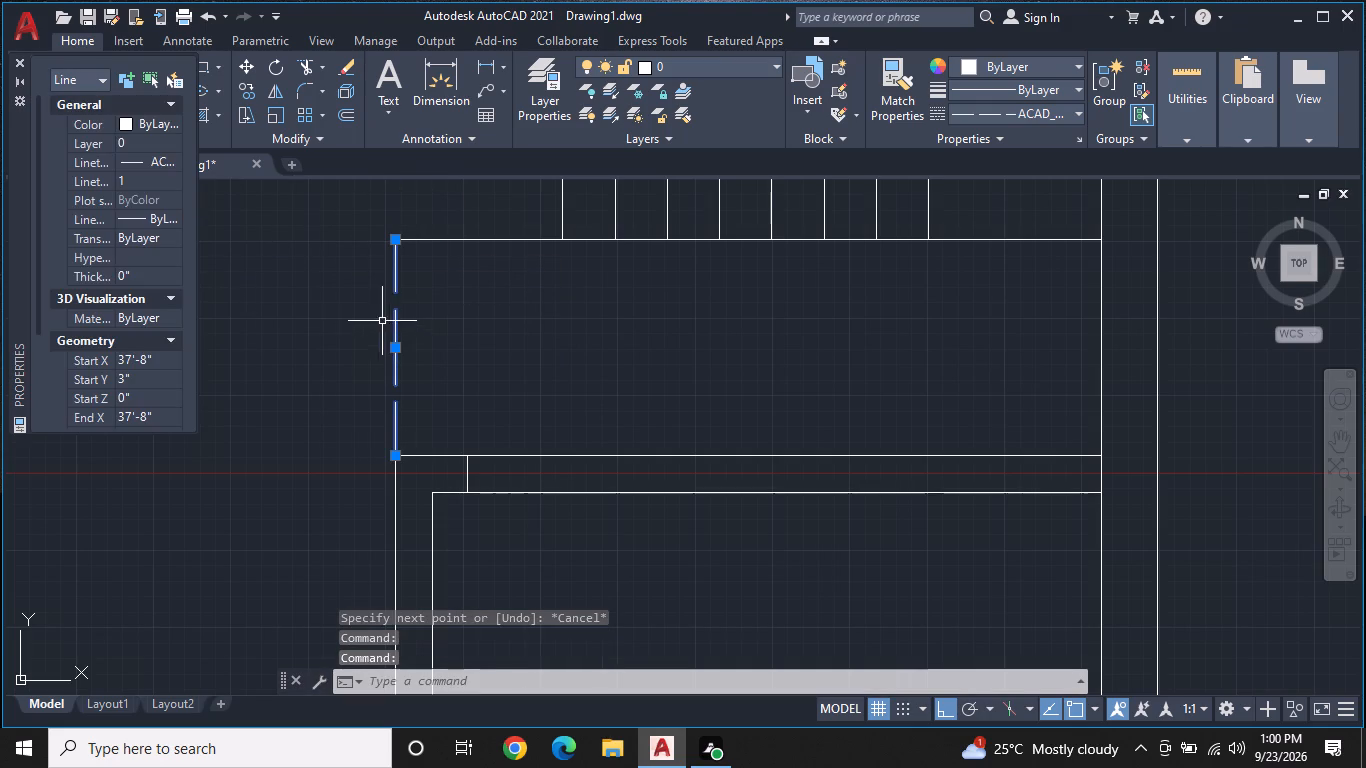
{"action": "left_click", "coordinate": [140, 183]}
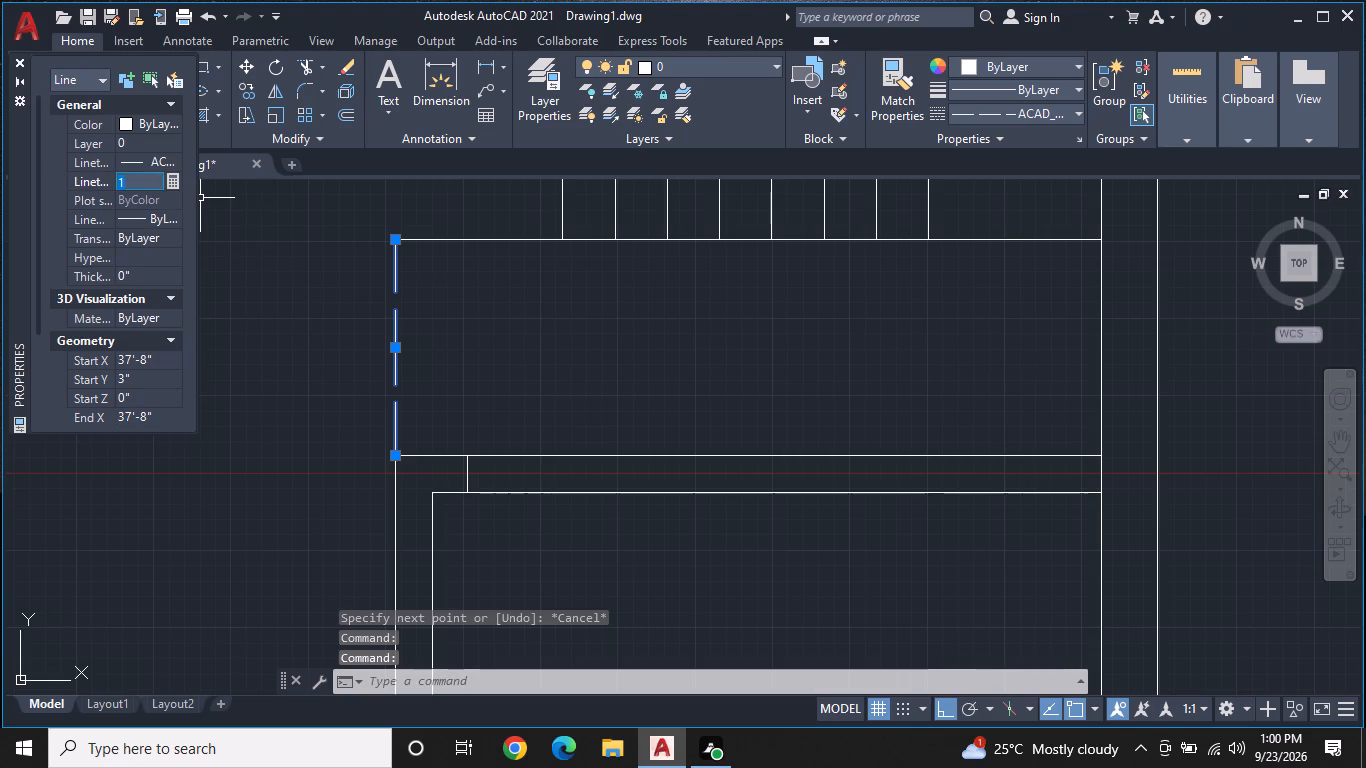
{"action": "key", "text": "0"}
{"action": "key", "text": "period"}
{"action": "key", "text": "2"}
{"action": "key", "text": "5"}
{"action": "key", "text": "Return"}
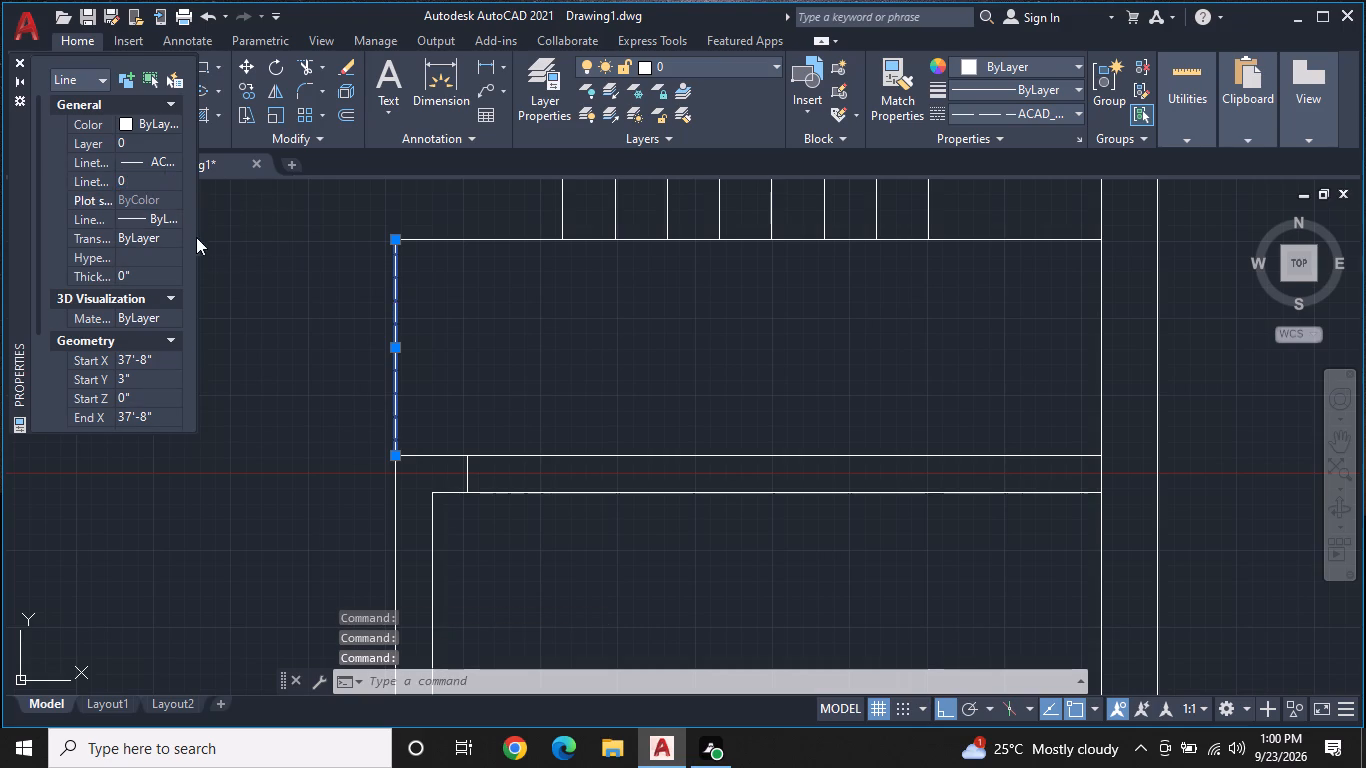
{"action": "key", "text": "Escape"}
Copy the dashed line from its upper end as a fitted array of 10 items spanning about 7'-4" to the last upper tread's lower end.
{"action": "middle_click_drag", "start_coordinate": [496, 348], "coordinate": [468, 295]}
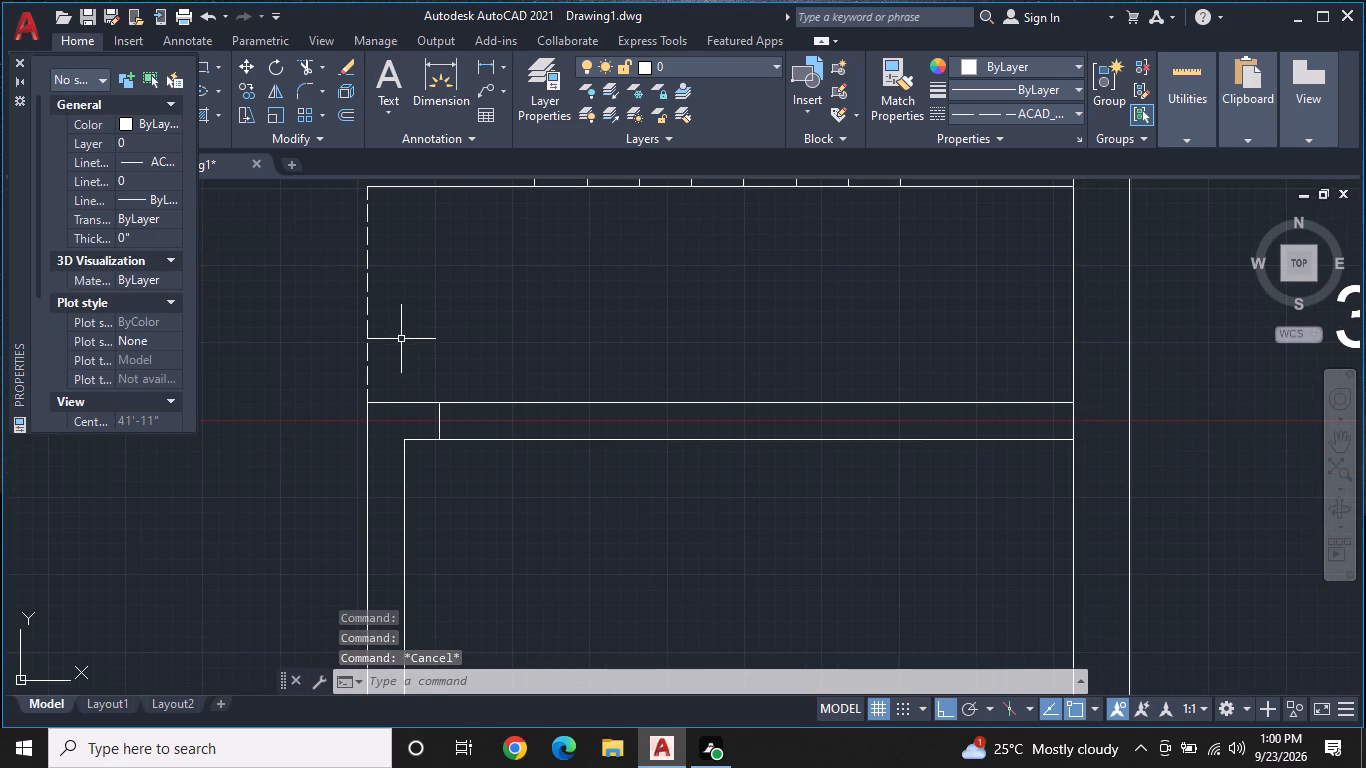
{"action": "left_click", "coordinate": [366, 354]}
{"action": "right_click", "coordinate": [398, 332]}
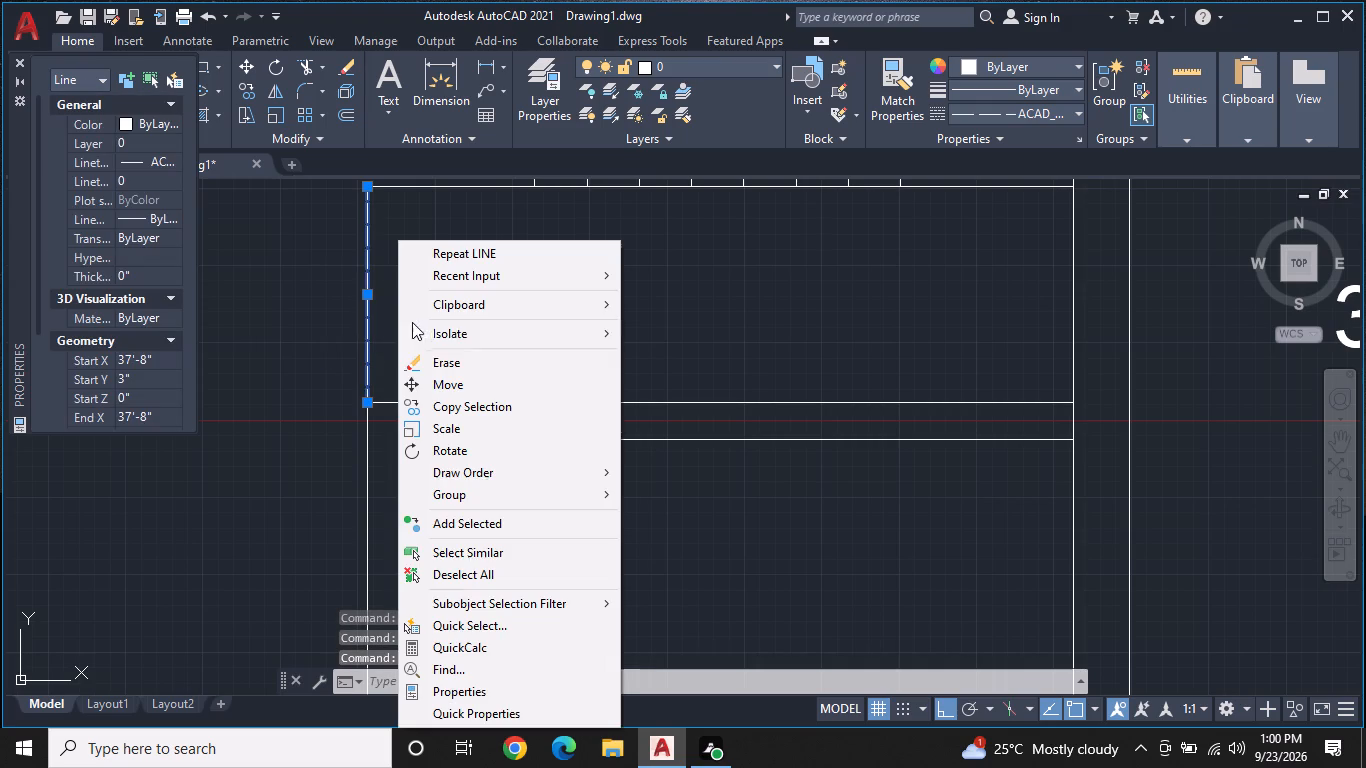
{"action": "left_click", "coordinate": [458, 400]}
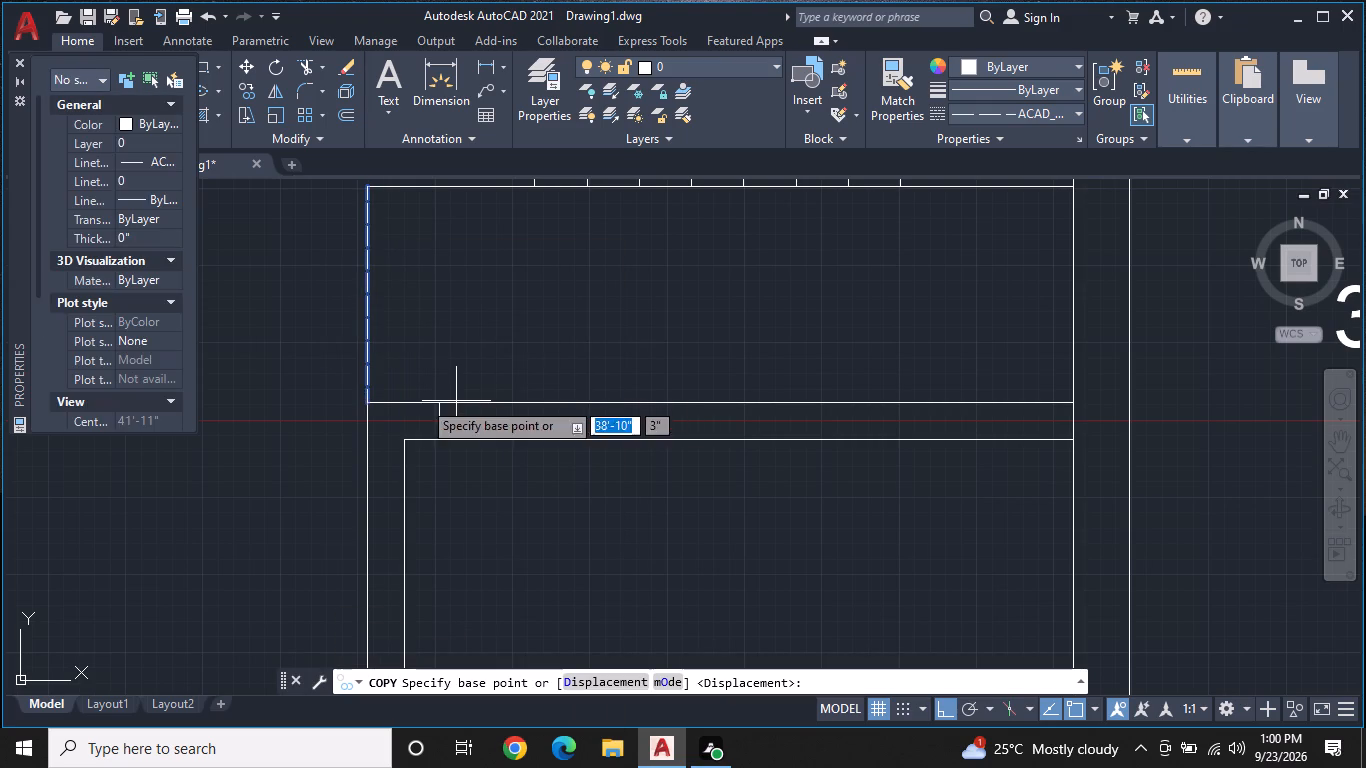
{"action": "middle_click_drag", "start_coordinate": [409, 301], "coordinate": [415, 351]}
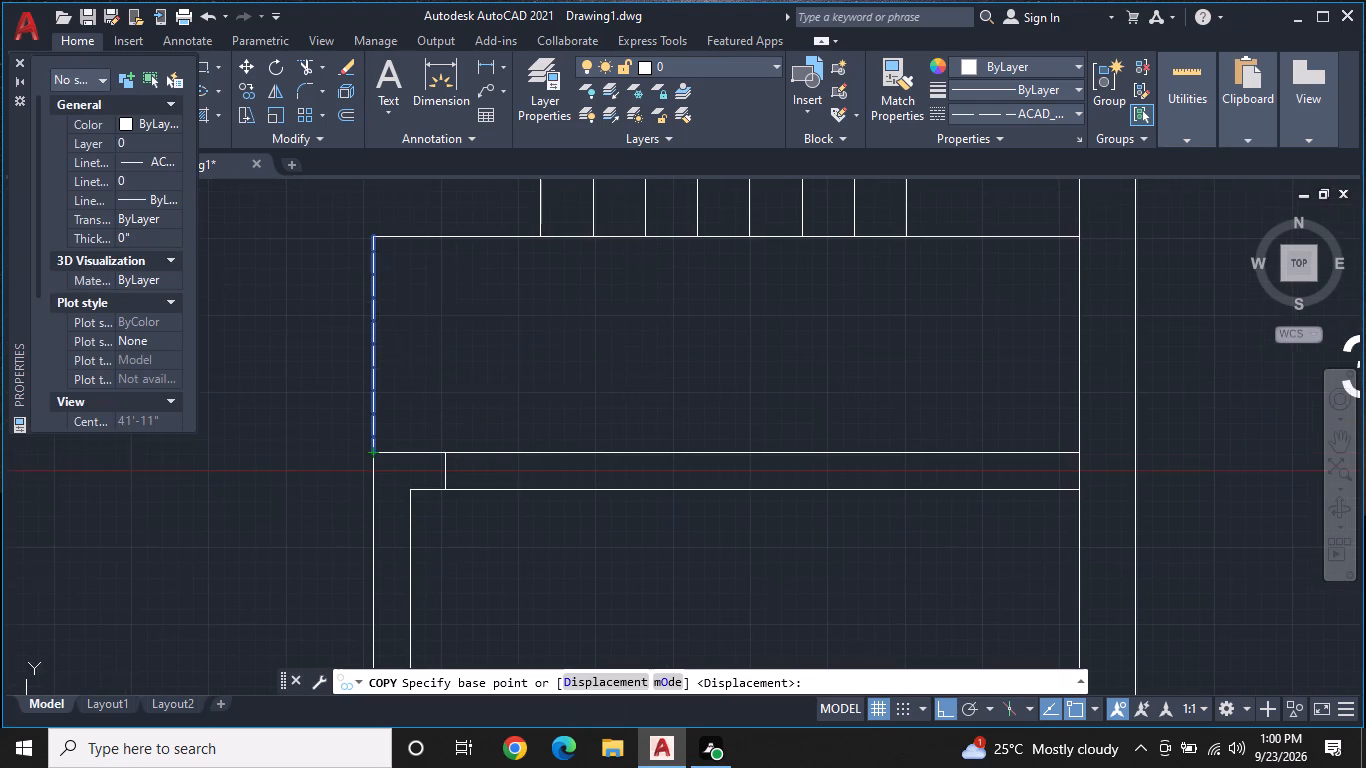
{"action": "left_click", "coordinate": [372, 238]}
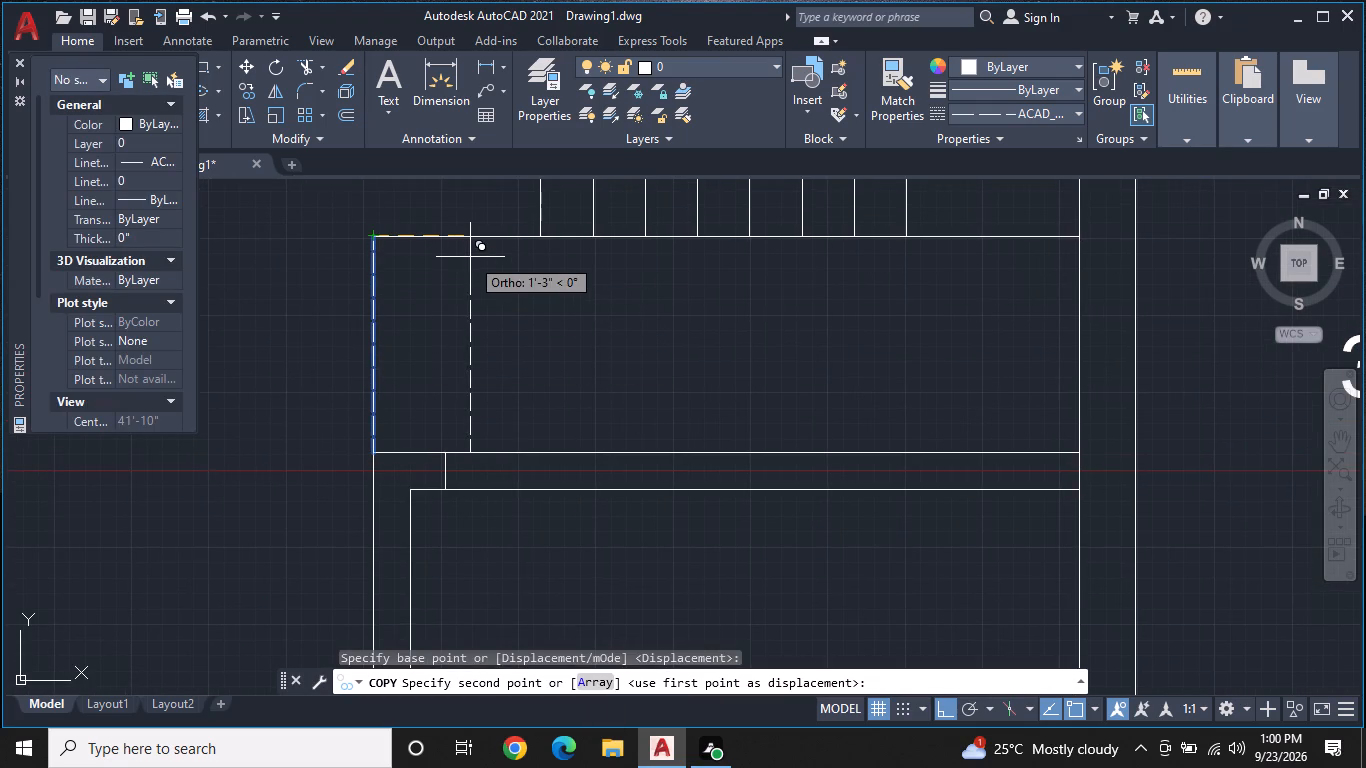
{"action": "key", "text": "a"}
{"action": "key", "text": "space"}
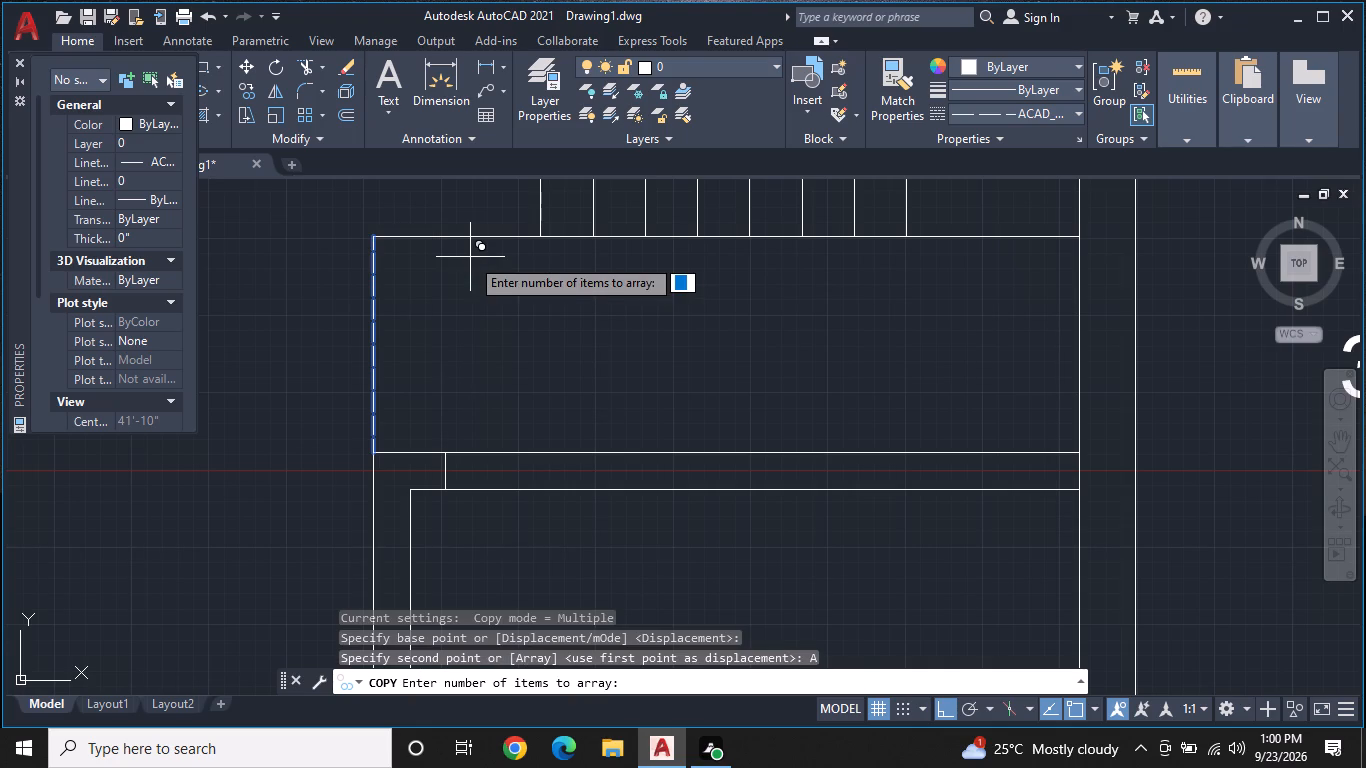
{"action": "middle_click_drag", "start_coordinate": [470, 261], "coordinate": [447, 324]}
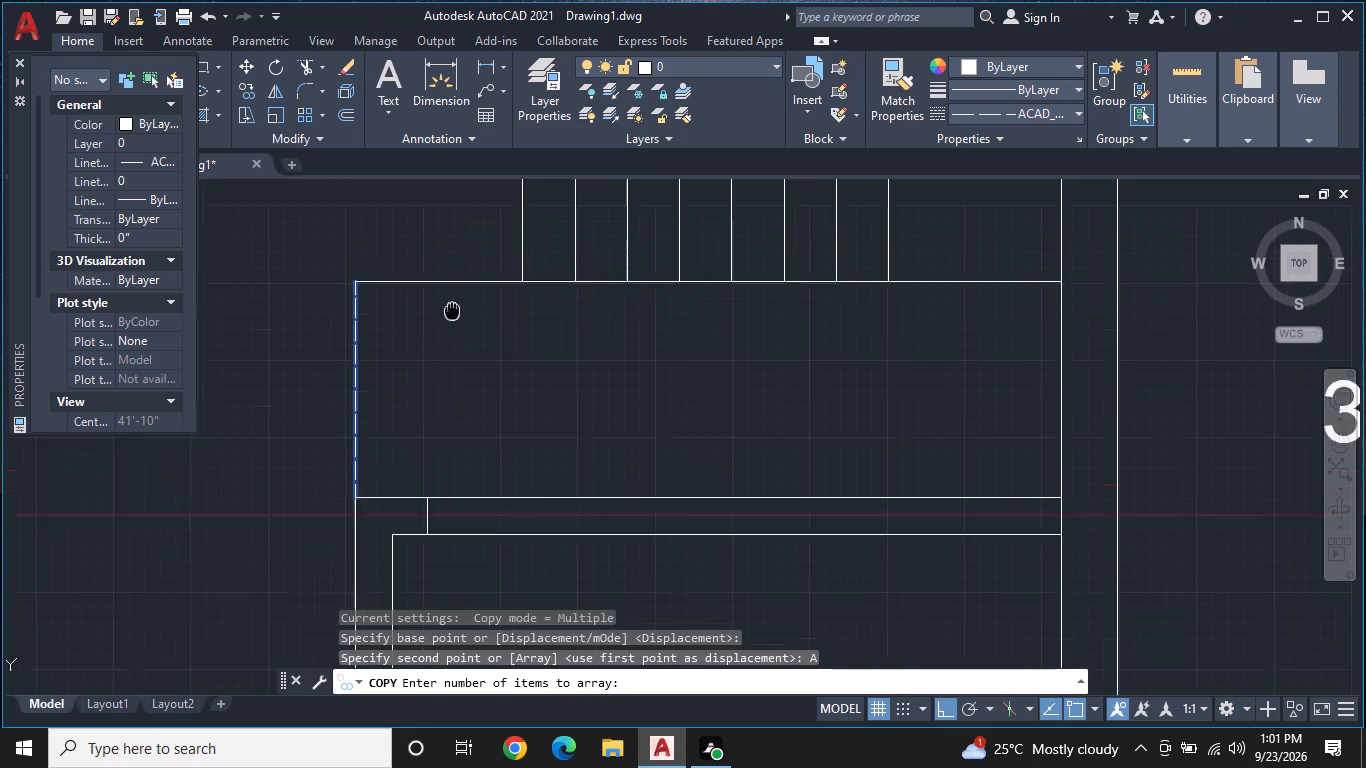
{"action": "middle_click_drag", "start_coordinate": [447, 324], "coordinate": [439, 347]}
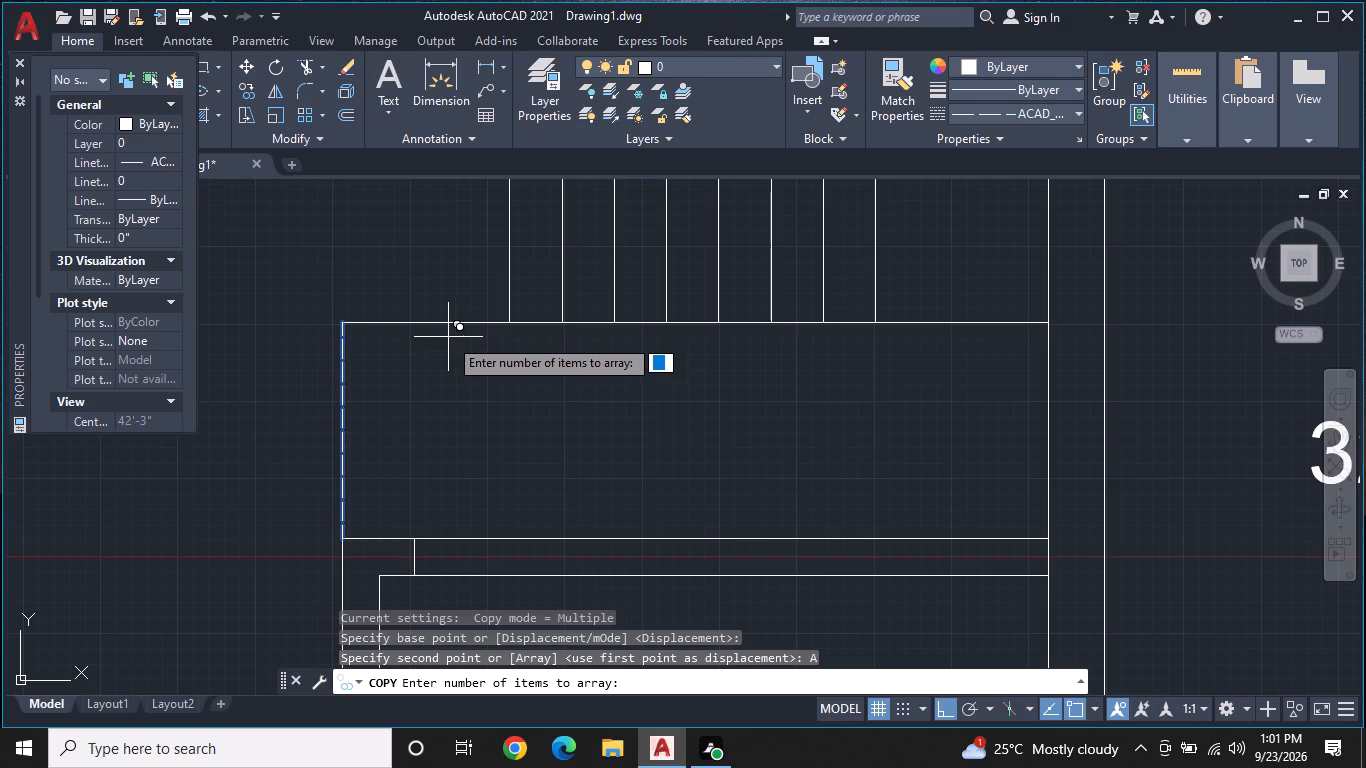
{"action": "type", "text": "10"}
{"action": "key", "text": "Return"}
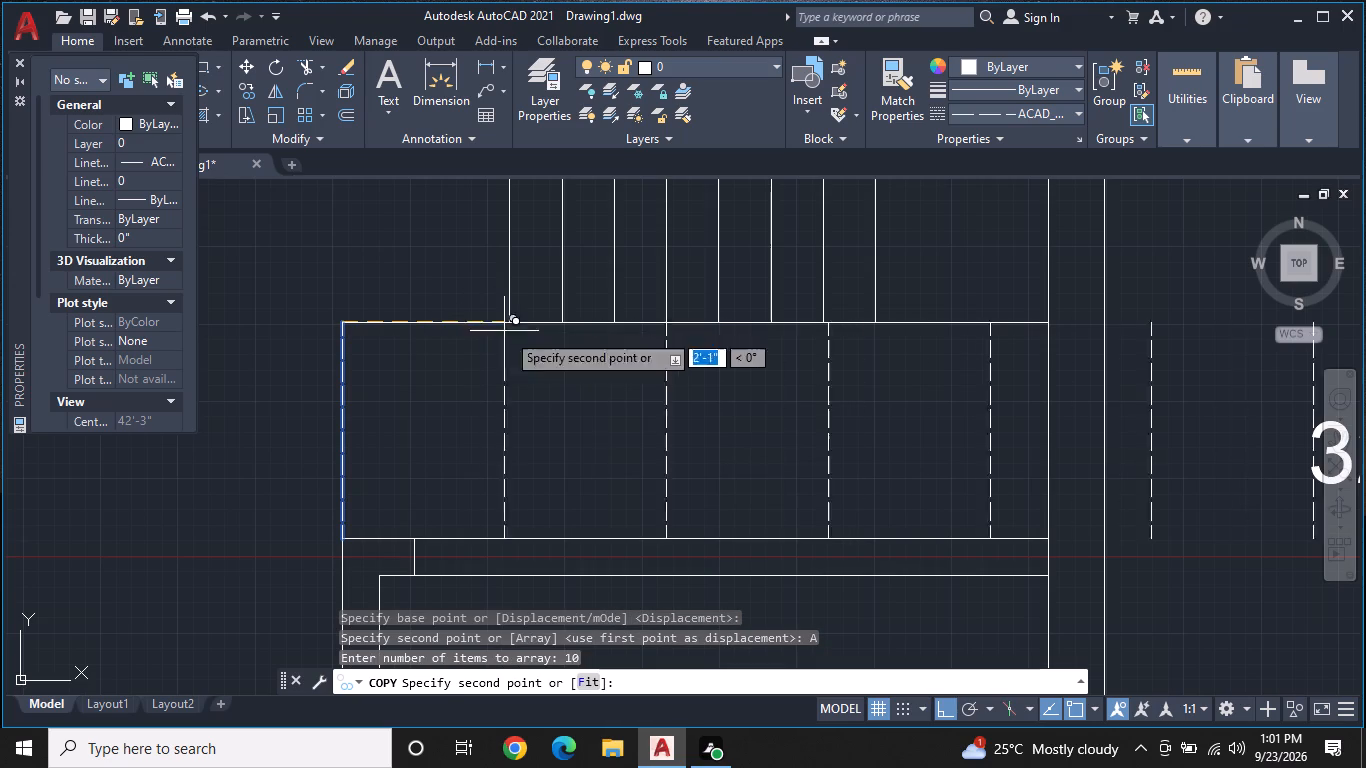
{"action": "left_click", "coordinate": [593, 679]}
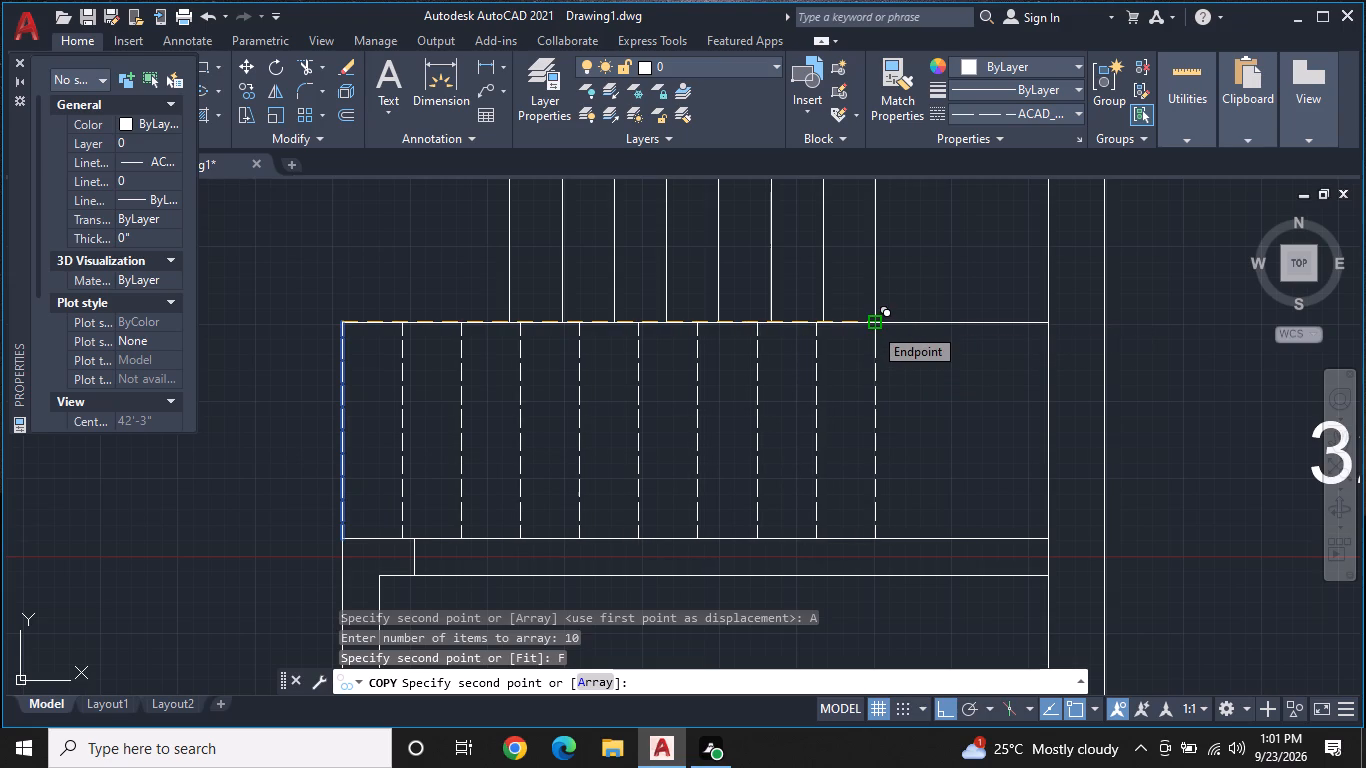
{"action": "left_click", "coordinate": [873, 326]}
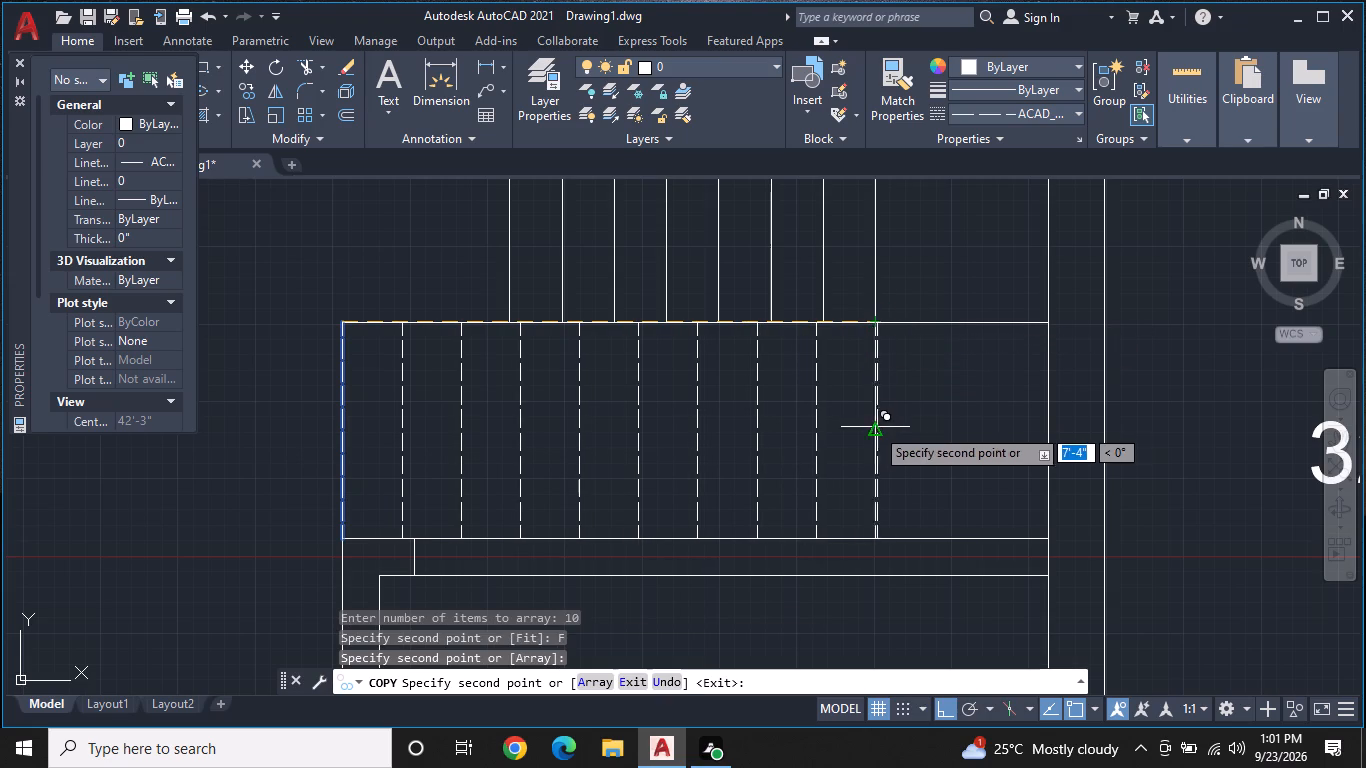
{"action": "key", "text": "Escape"}
Draw a dashed diagonal from the stair's middle line at the right wall to the lower end of the second-to-last dashed tread.
{"action": "scroll", "coordinate": [874, 425], "scroll_direction": "down", "scroll_amount": 2}
{"action": "middle_click_drag", "start_coordinate": [875, 436], "coordinate": [864, 443]}
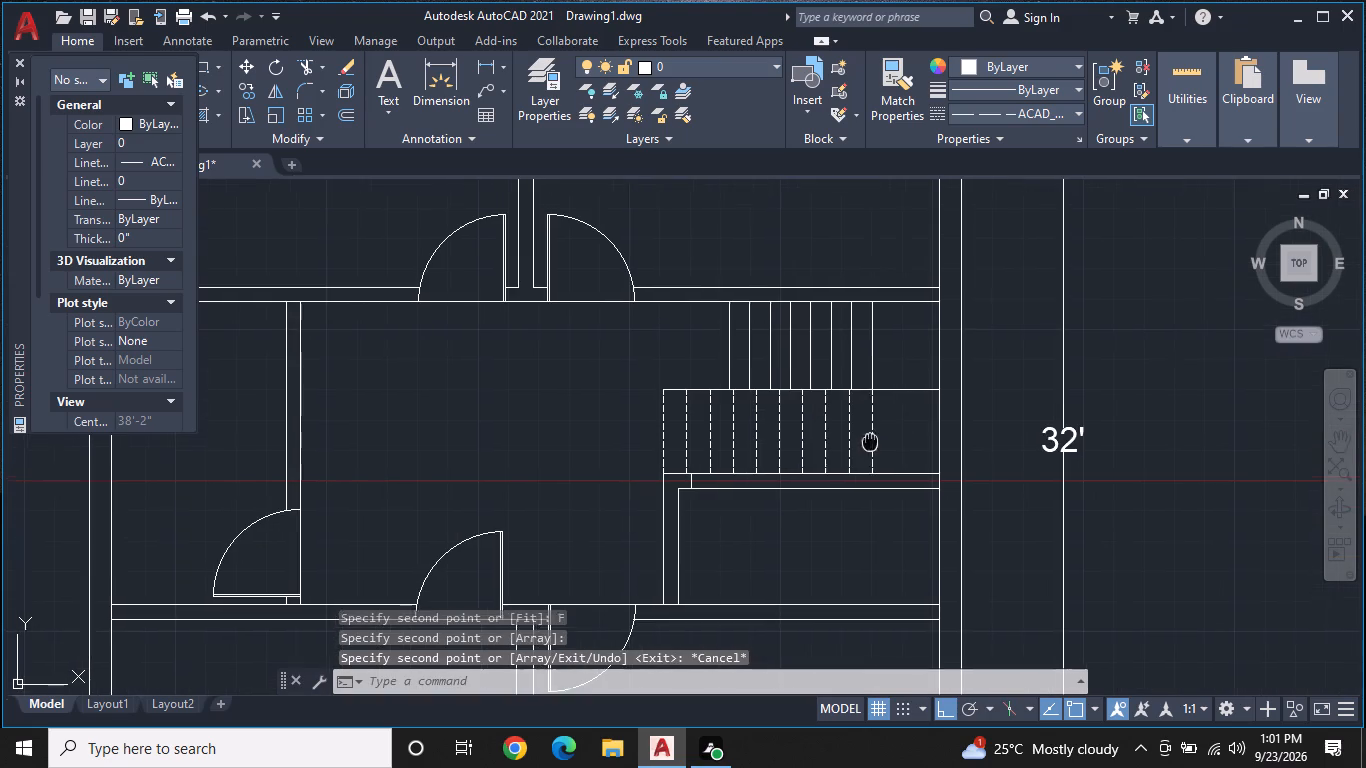
{"action": "middle_click_drag", "start_coordinate": [864, 443], "coordinate": [778, 442]}
{"action": "scroll", "coordinate": [767, 443], "scroll_direction": "up", "scroll_amount": 1}
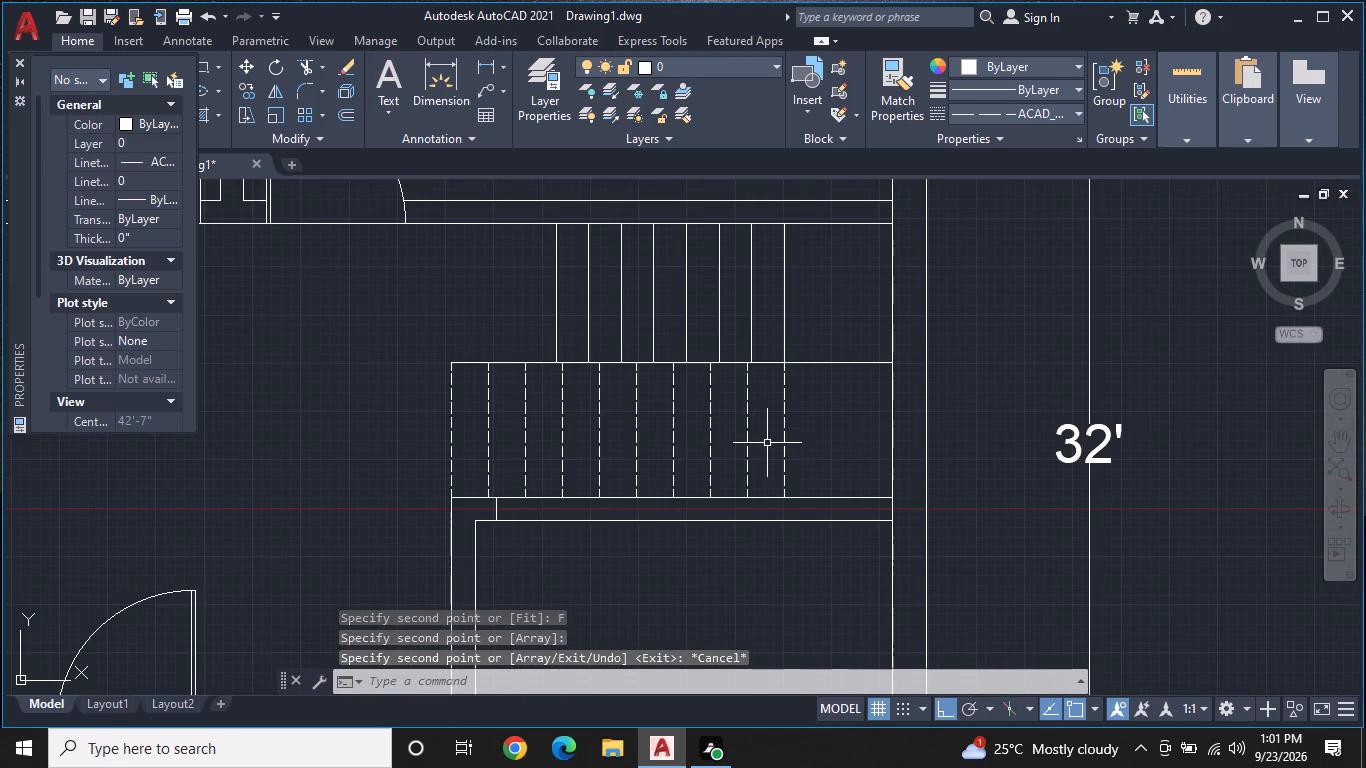
{"action": "key", "text": "l"}
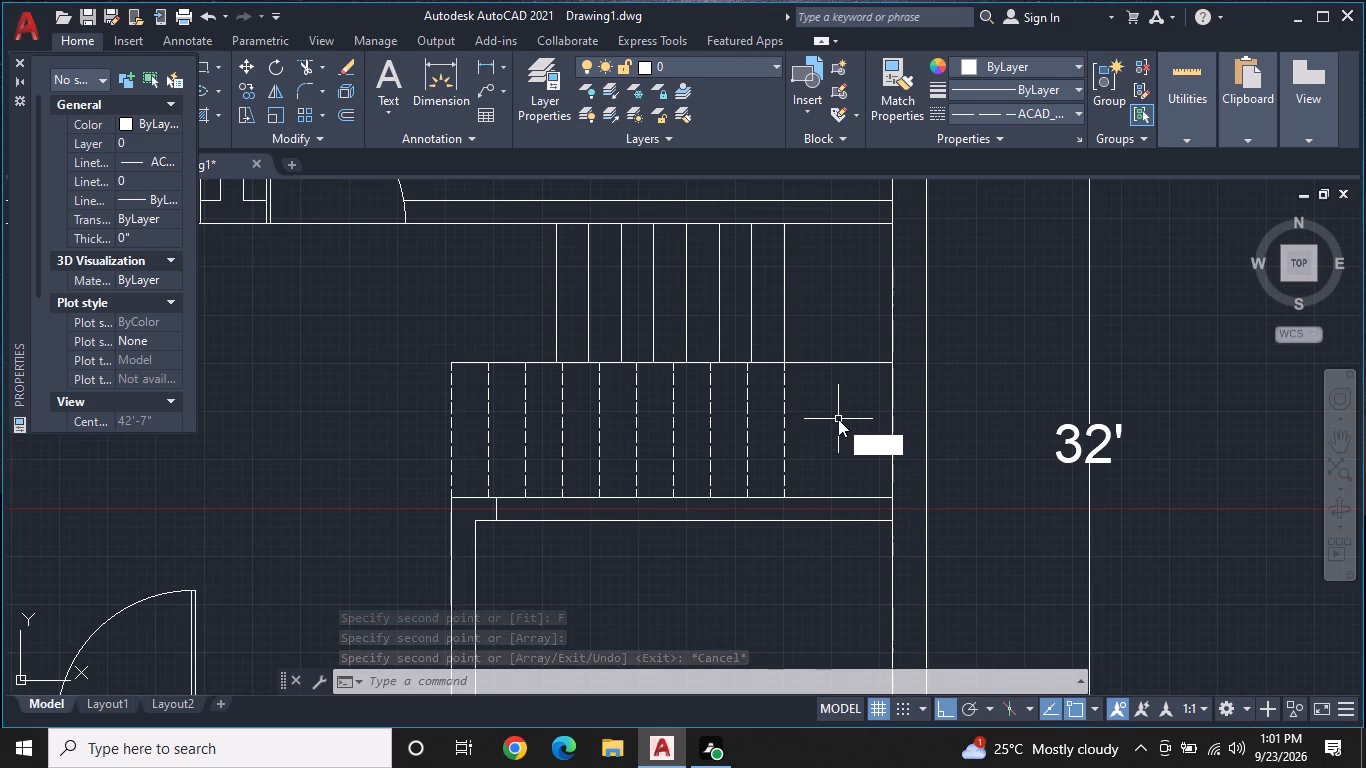
{"action": "key", "text": "space"}
{"action": "left_click", "coordinate": [888, 360]}
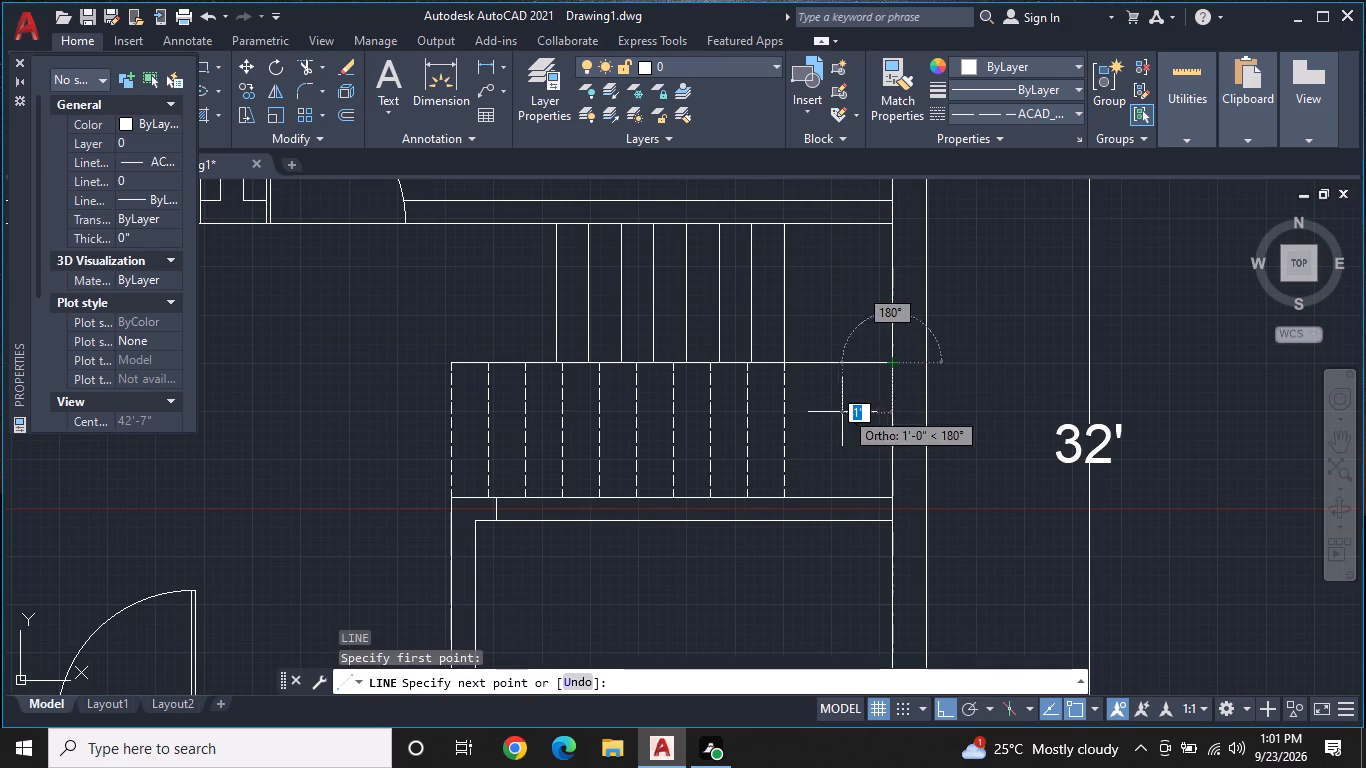
{"action": "double_click", "coordinate": [742, 502]}
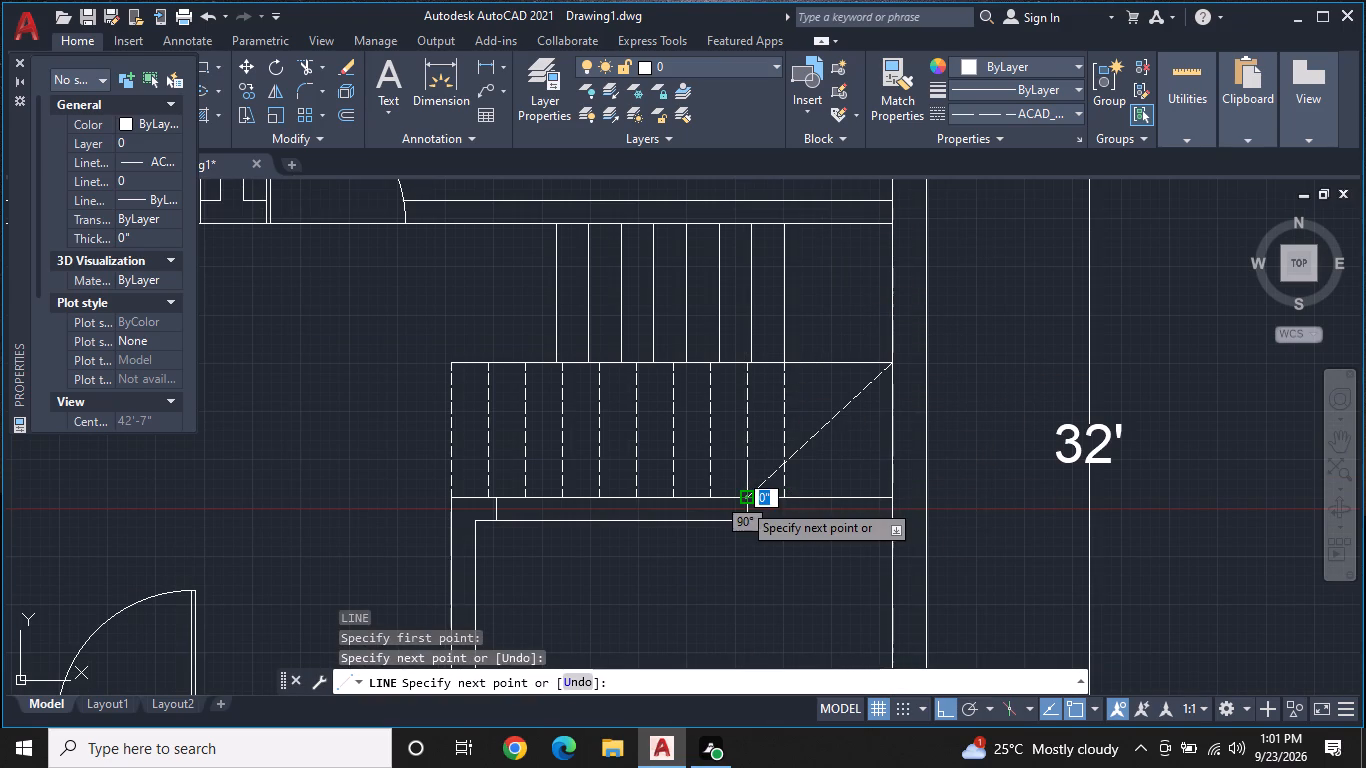
{"action": "key", "text": "Escape"}
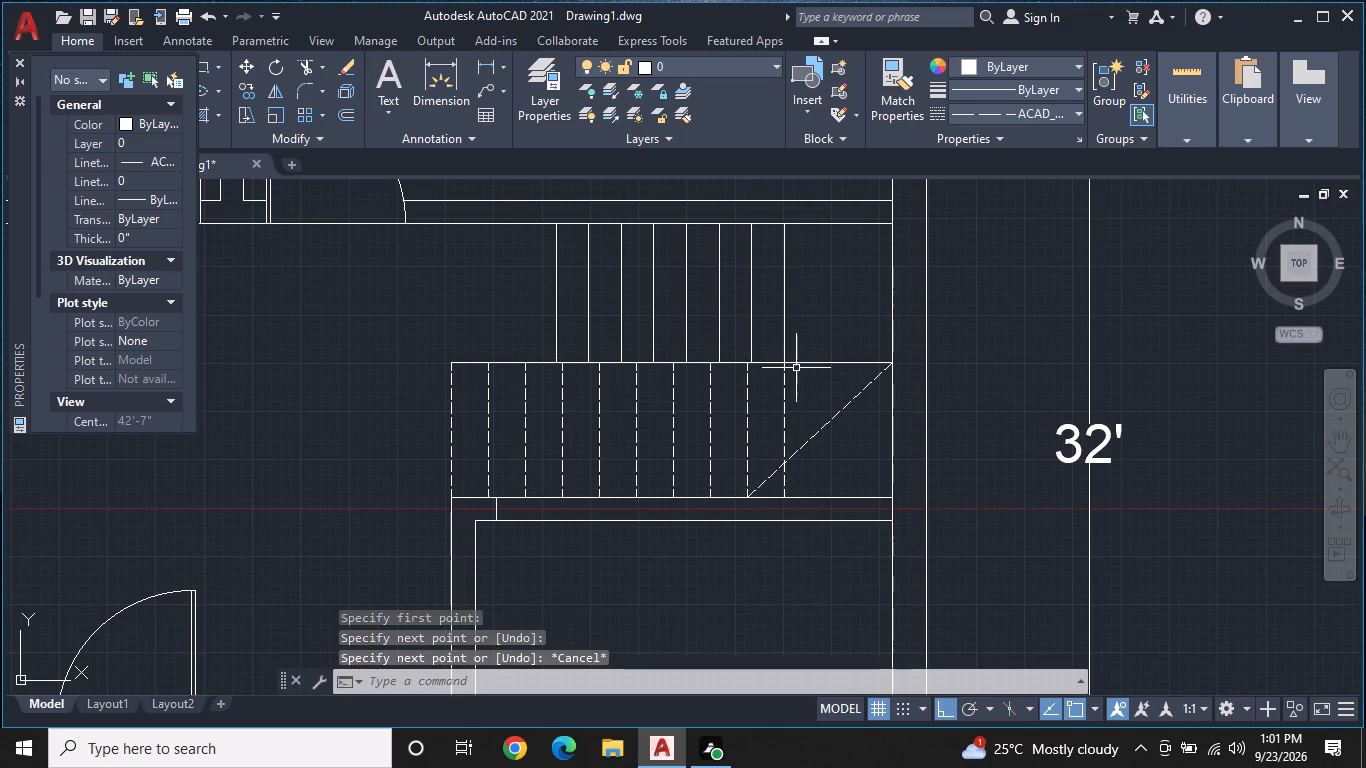
Set the current linetype to ByLayer and draw a solid diagonal from the same wall point to the last upper tread's upper end.
{"action": "middle_click_drag", "start_coordinate": [796, 368], "coordinate": [788, 453]}
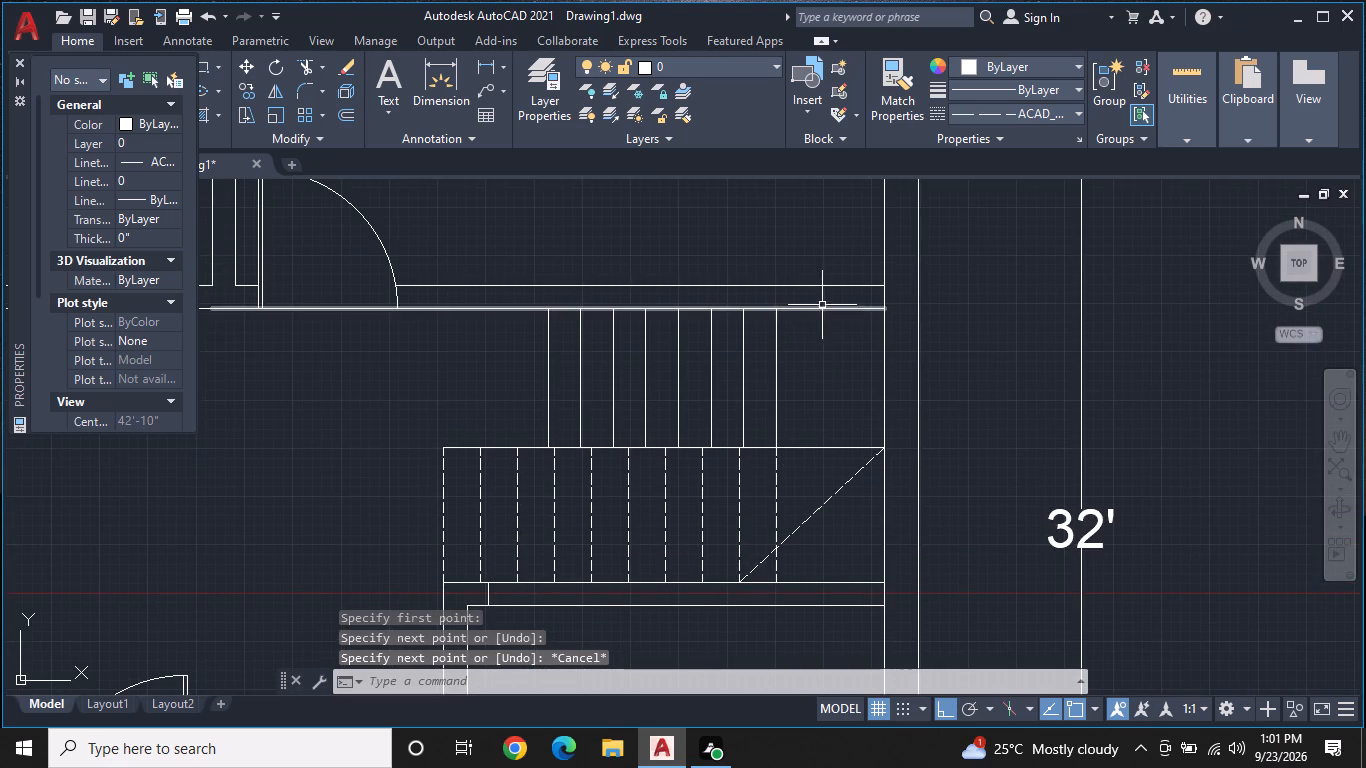
{"action": "left_click", "coordinate": [1077, 110]}
{"action": "left_click", "coordinate": [1038, 142]}
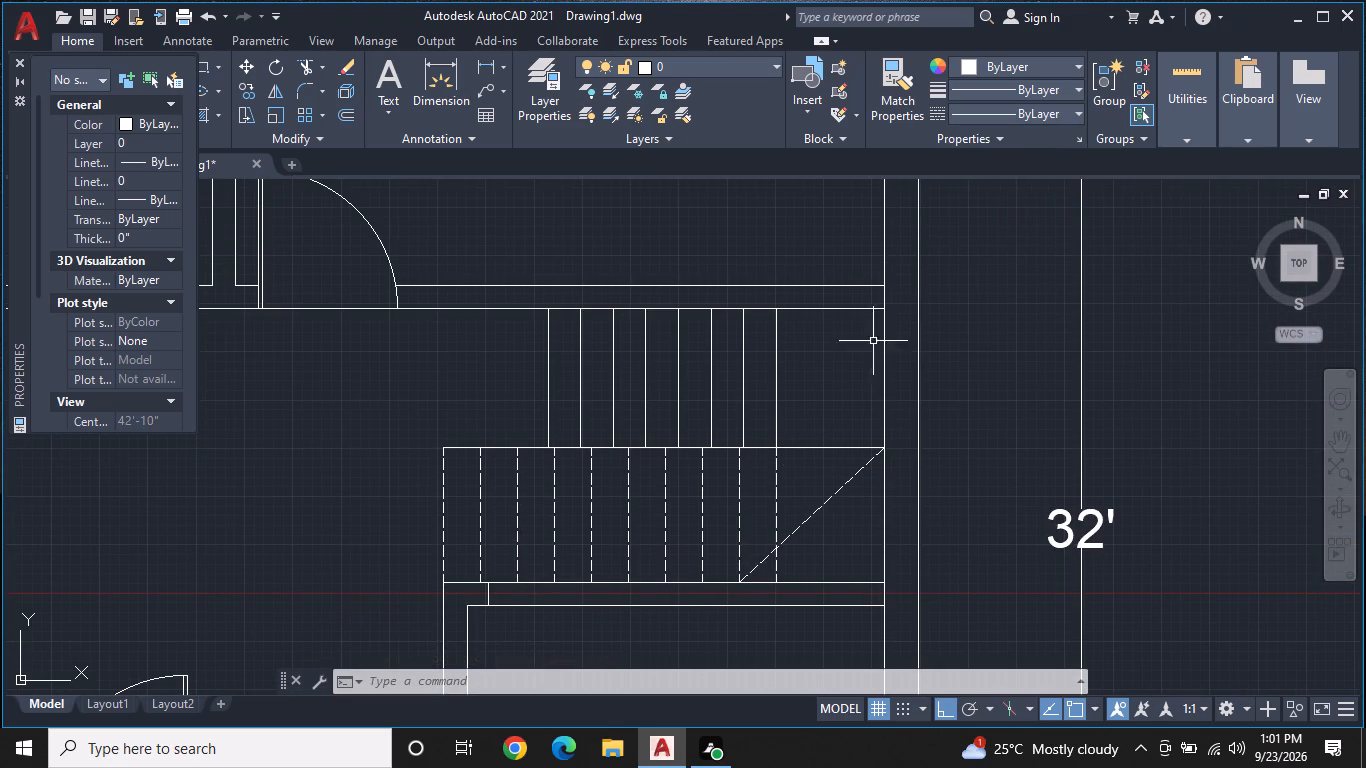
{"action": "type", "text": "L"}
{"action": "key", "text": "space"}
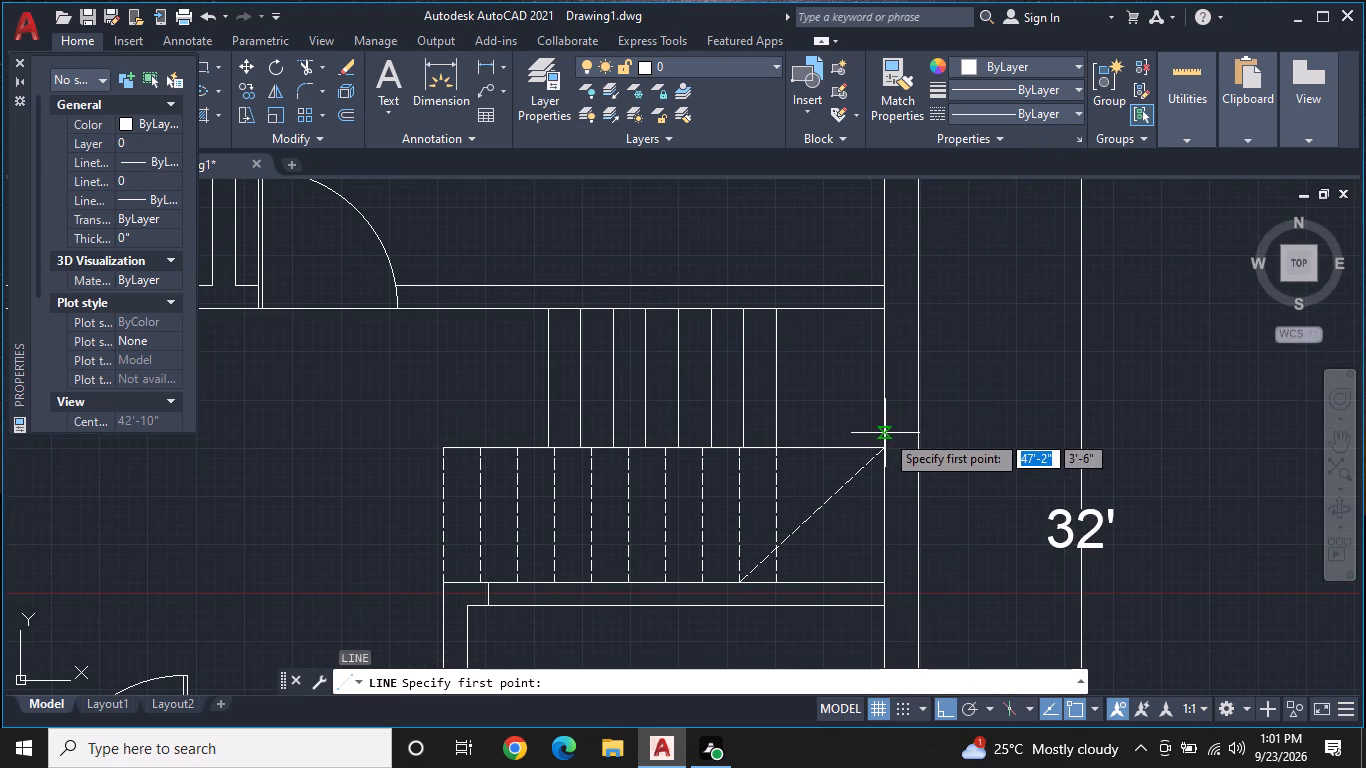
{"action": "left_click", "coordinate": [881, 445]}
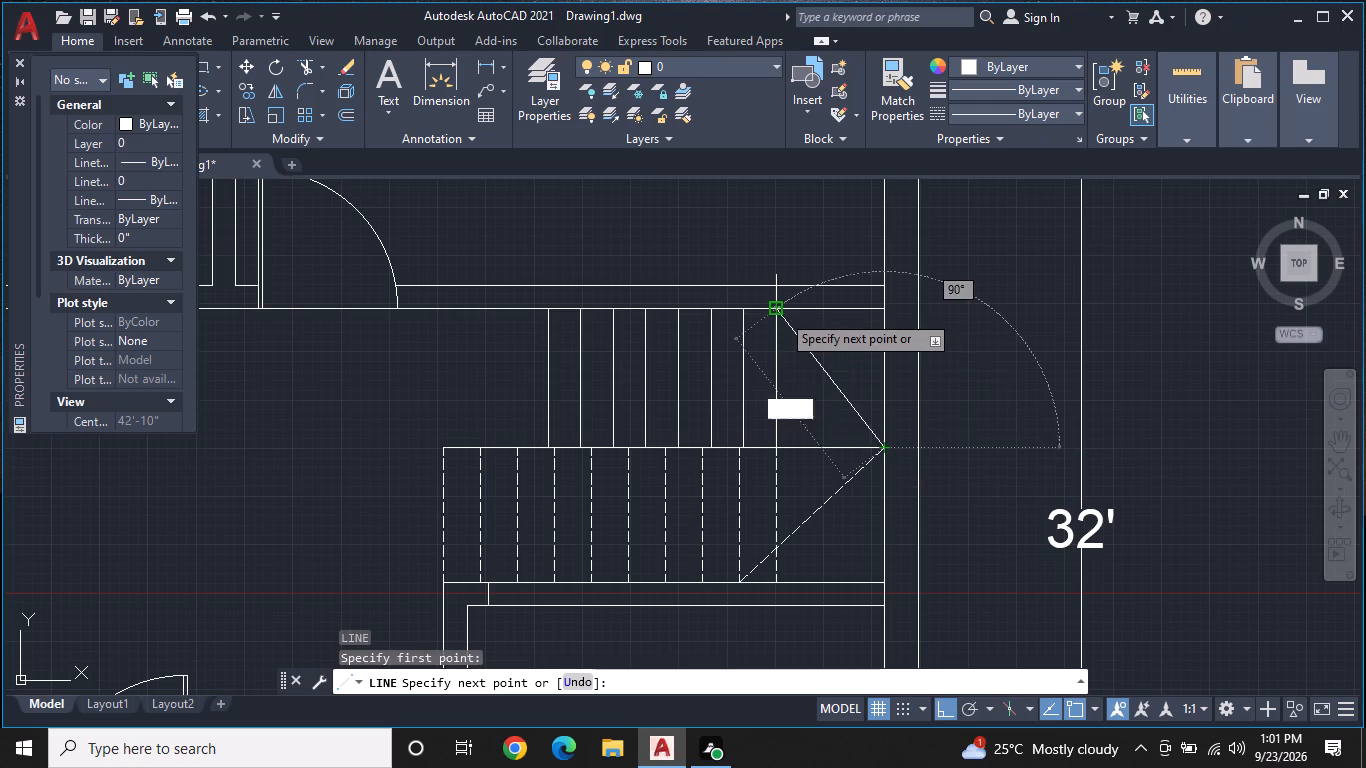
{"action": "left_click", "coordinate": [781, 313]}
{"action": "key", "text": "Escape"}
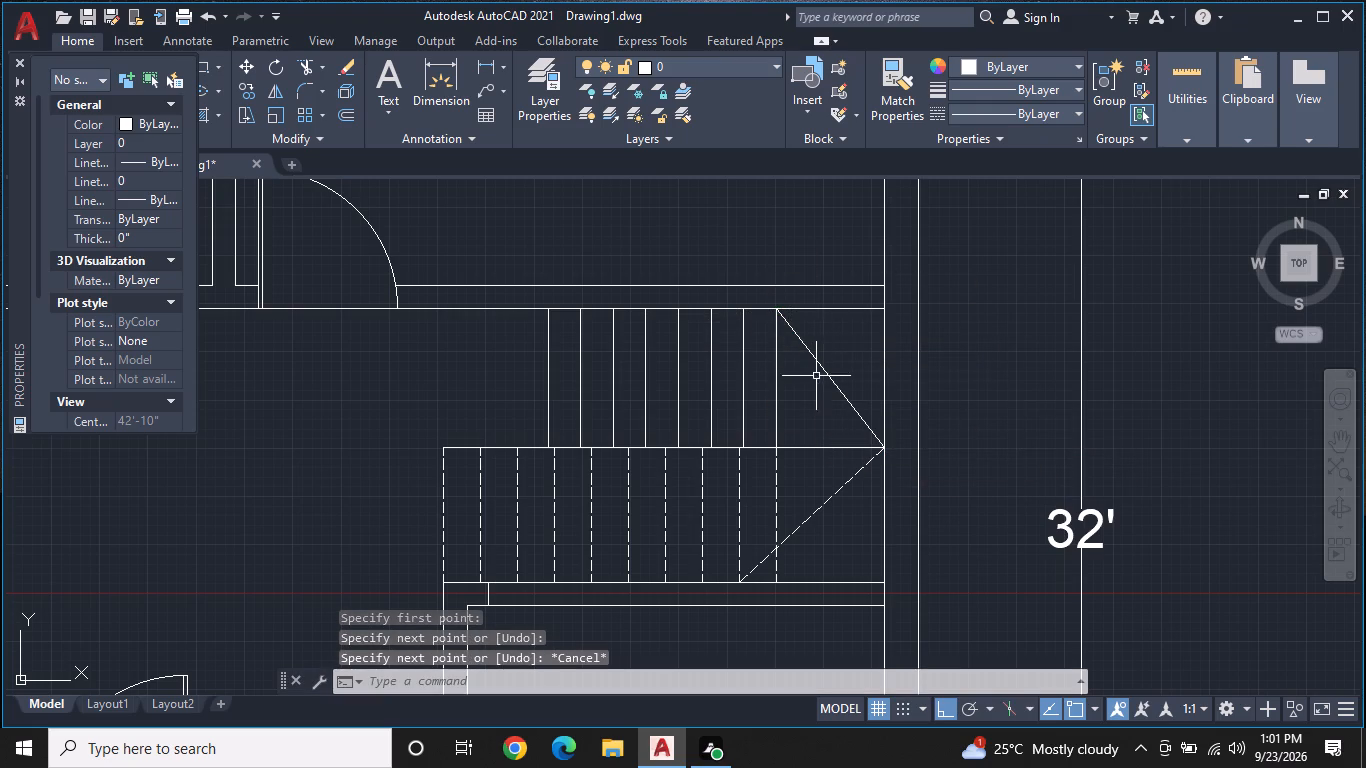
{"action": "middle_click_drag", "start_coordinate": [817, 392], "coordinate": [820, 355]}
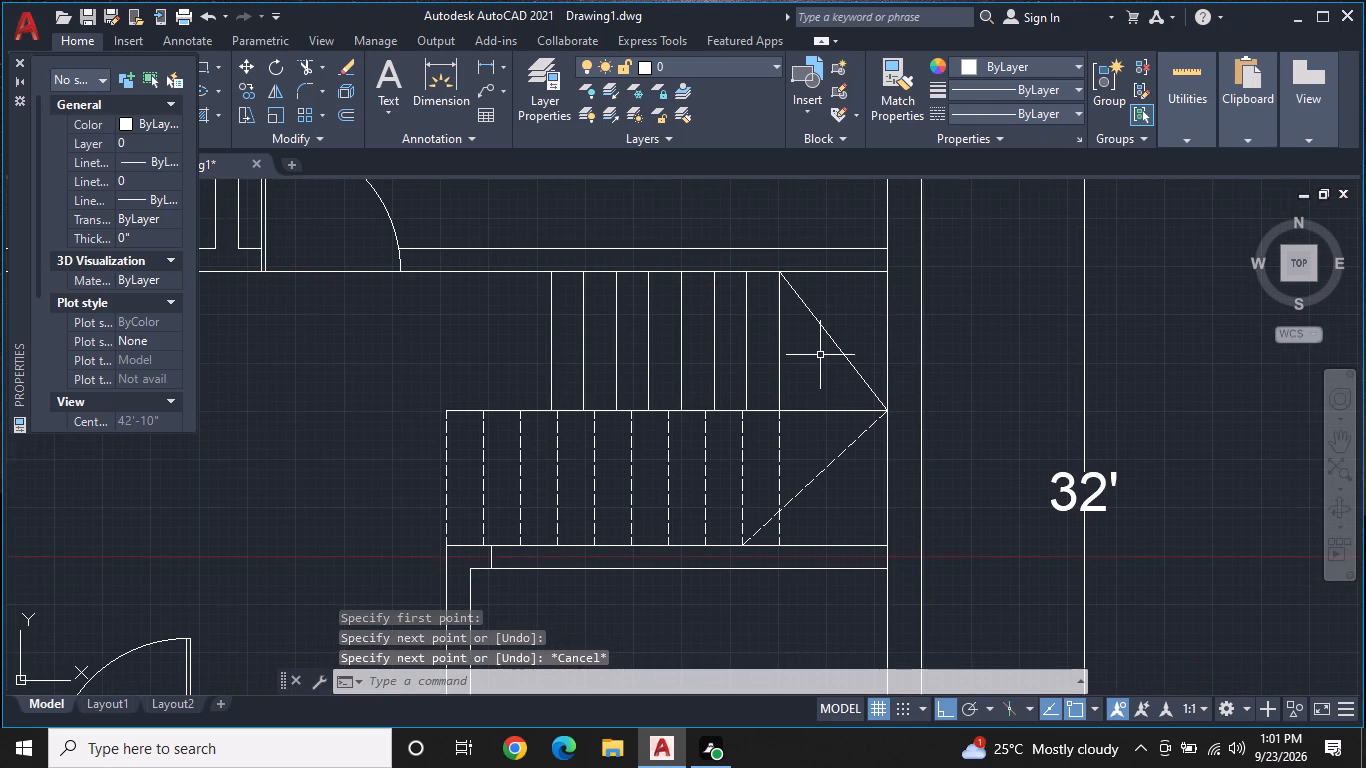
Erase the dashed diagonal and redraw it in ACAD_ISO02W100 from the same wall point to the last dashed tread's lower end.
{"action": "middle_click_drag", "start_coordinate": [807, 404], "coordinate": [817, 291]}
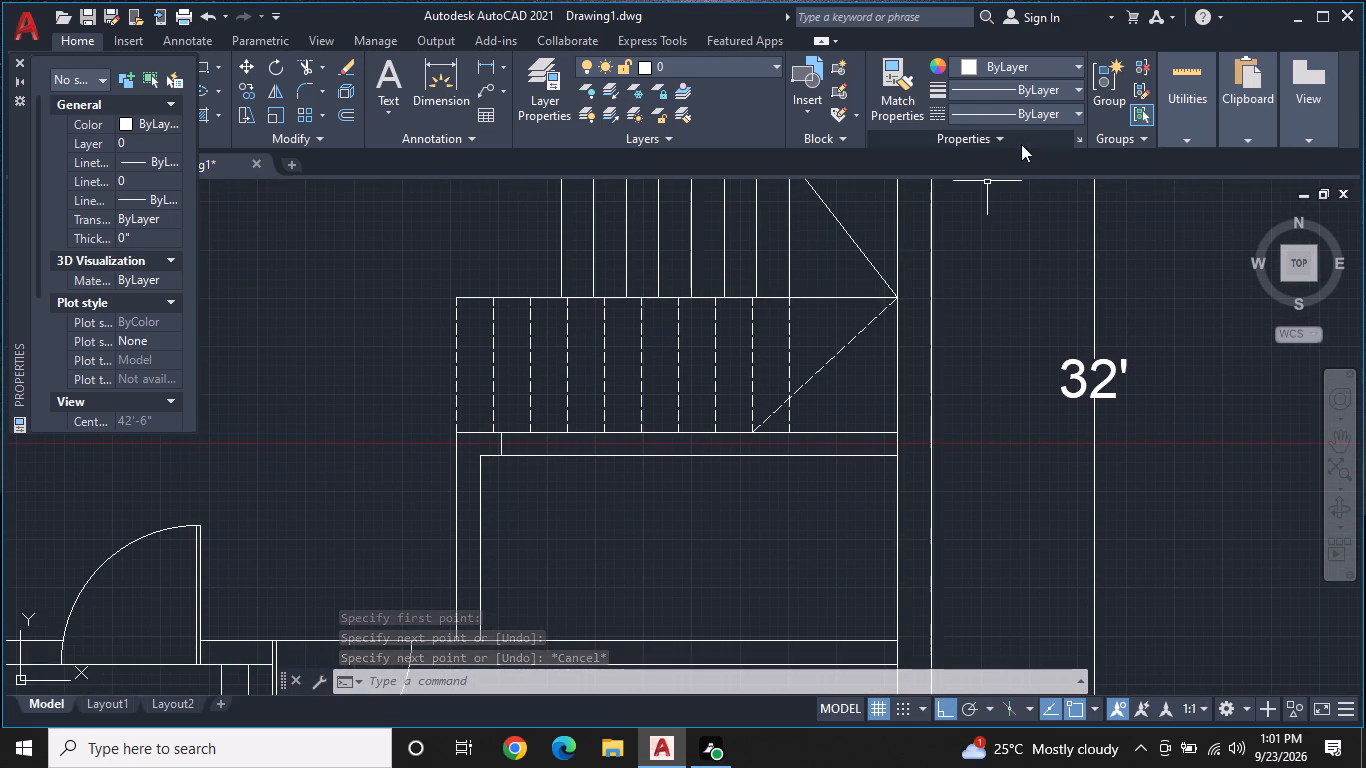
{"action": "left_click", "coordinate": [1070, 105]}
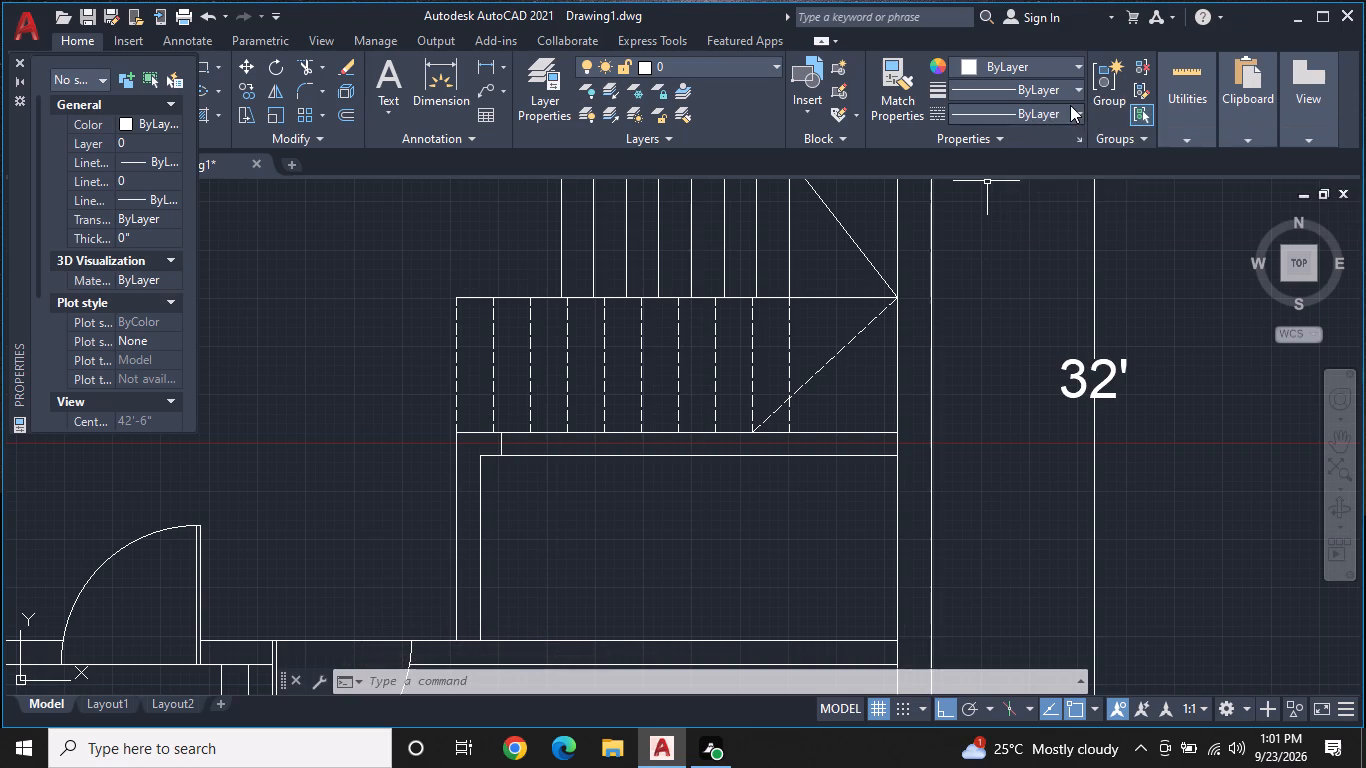
{"action": "left_click", "coordinate": [1032, 188]}
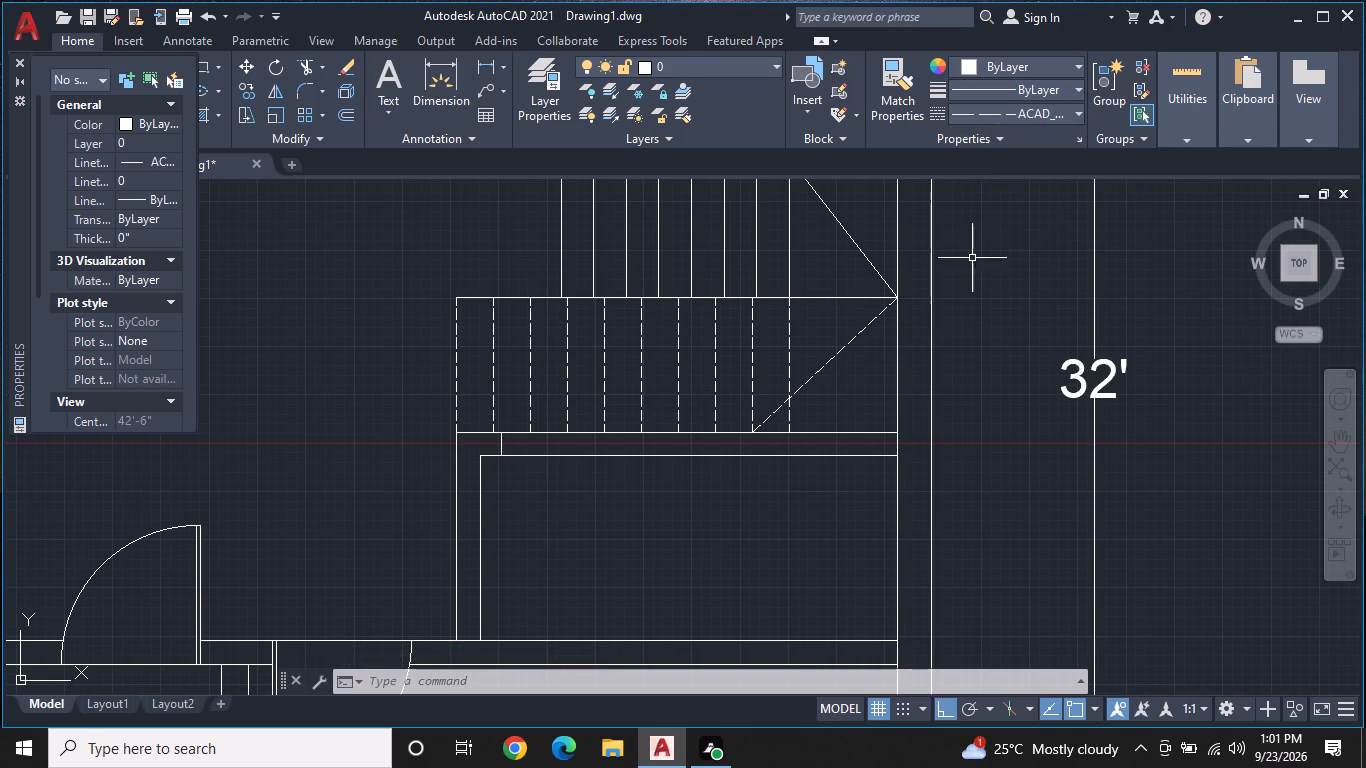
{"action": "left_click", "coordinate": [859, 328]}
{"action": "right_click", "coordinate": [859, 328]}
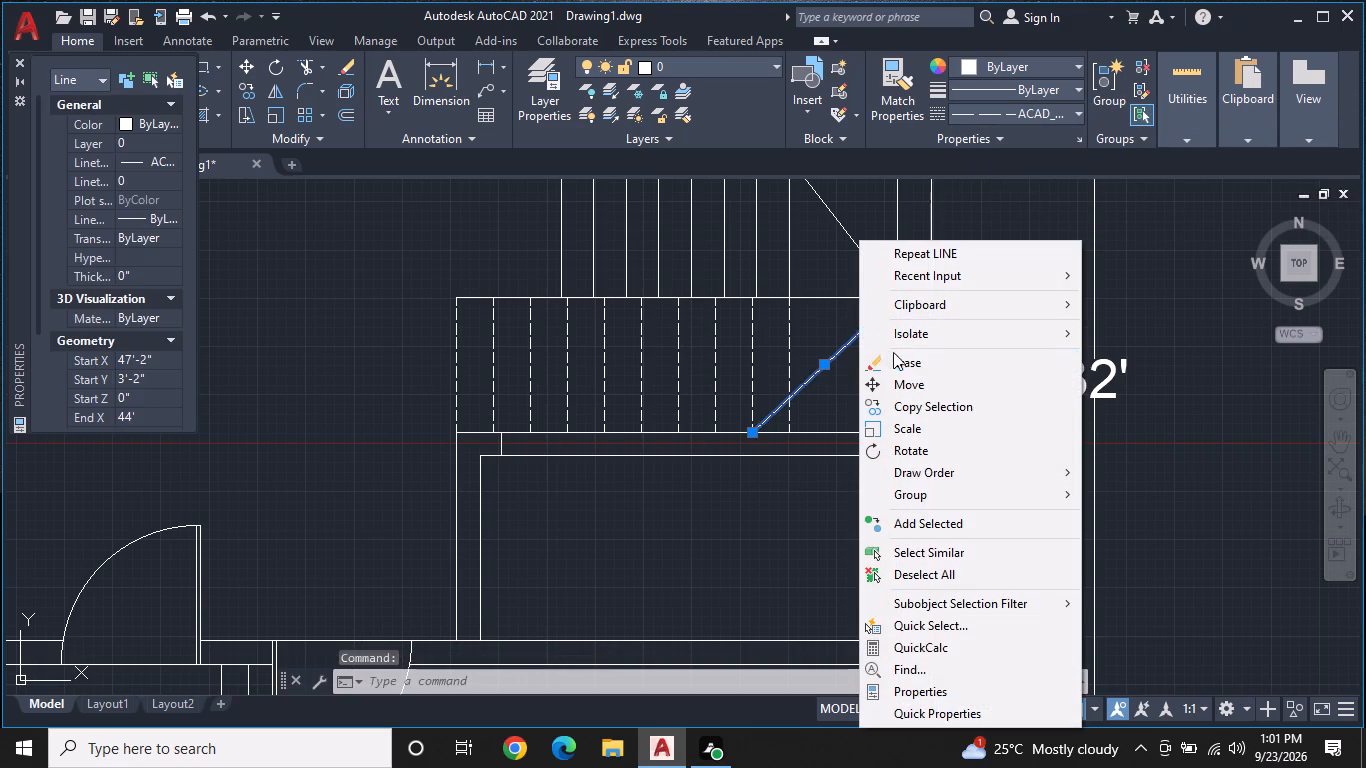
{"action": "left_click", "coordinate": [893, 355]}
{"action": "type", "text": "L"}
{"action": "key", "text": "space"}
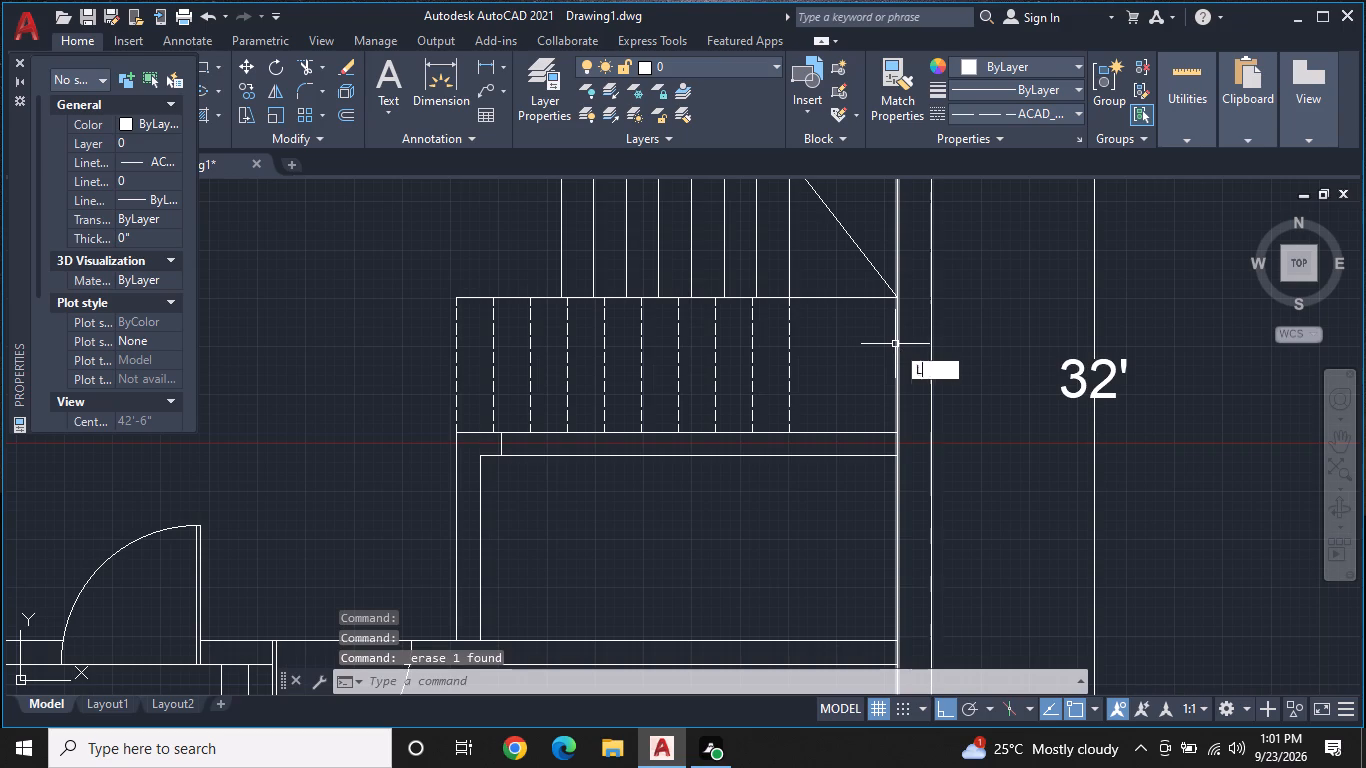
{"action": "left_click", "coordinate": [901, 298]}
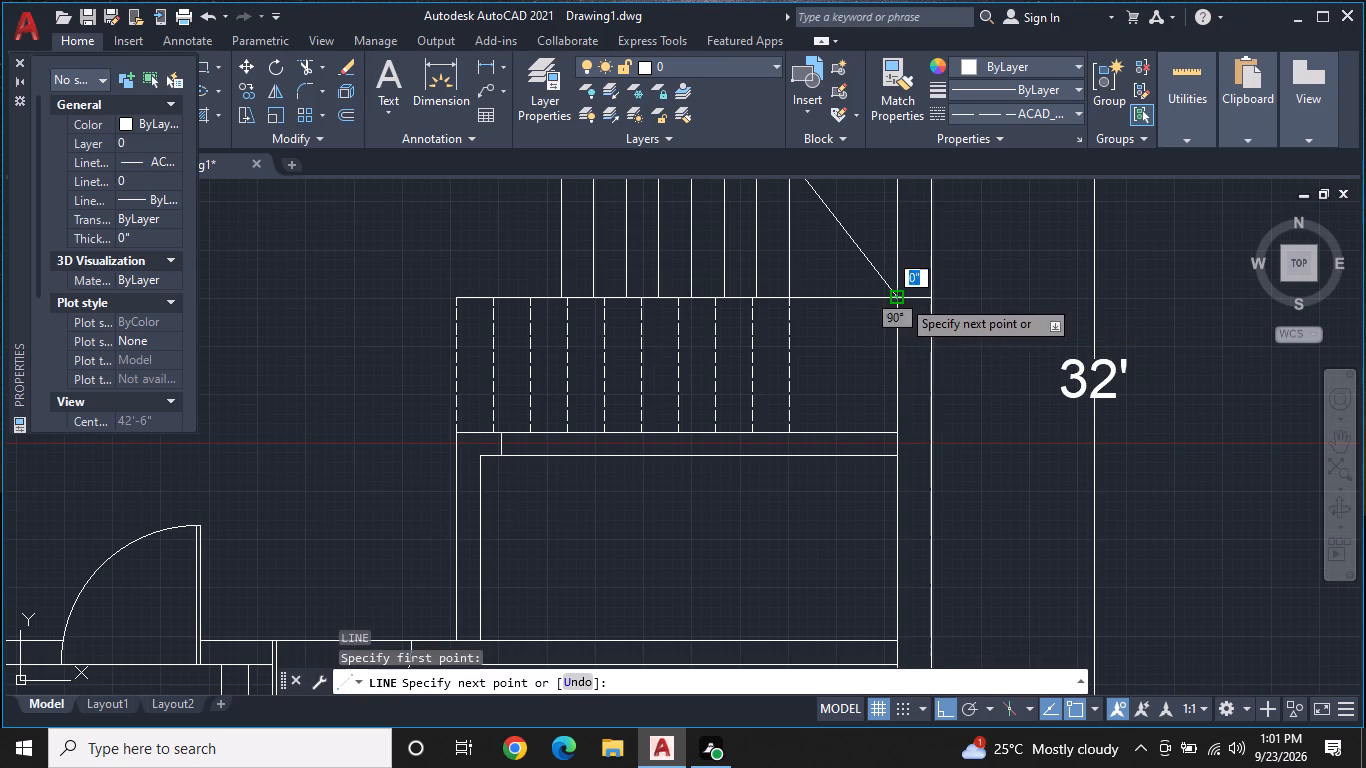
{"action": "left_click", "coordinate": [785, 437]}
{"action": "key", "text": "Escape"}
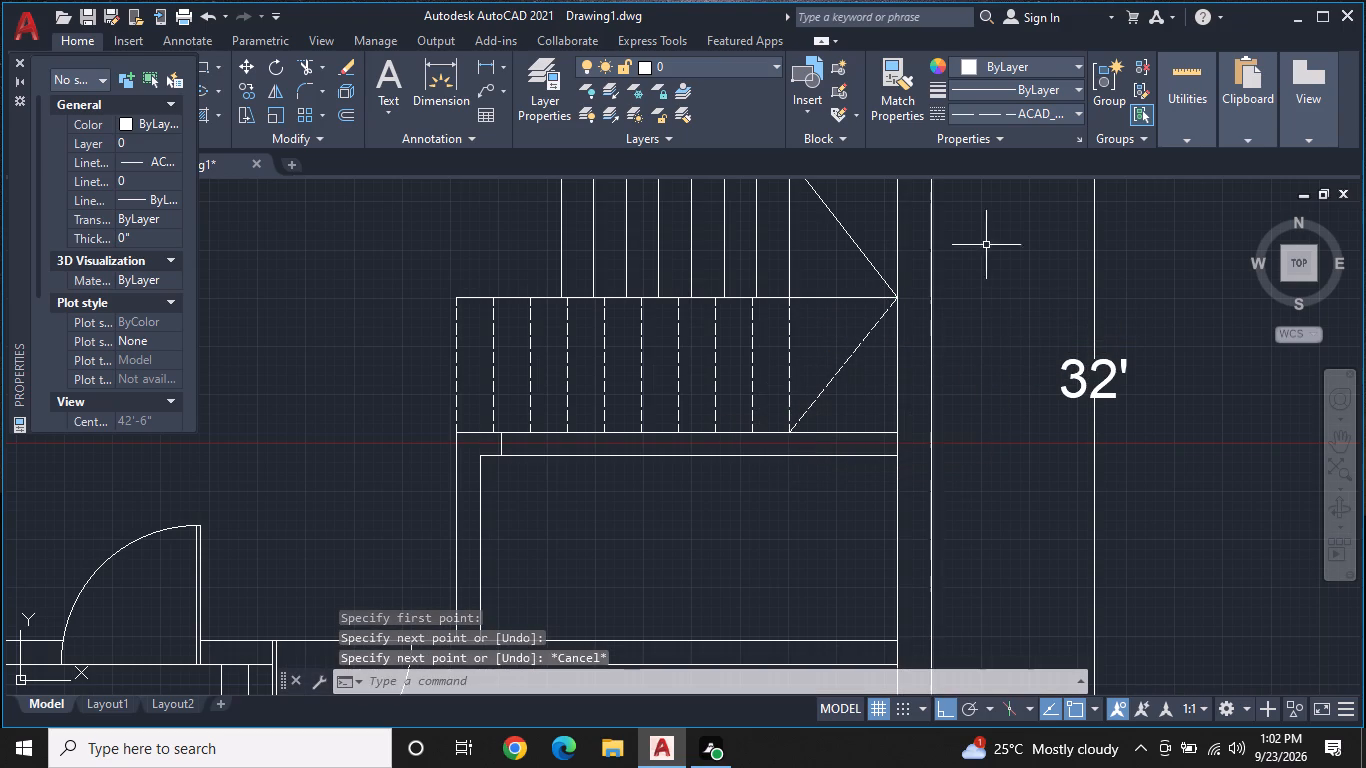
With linetype ByLayer, draw a U-shaped walk line through both flights: about 8'-5" across the dashed flight, 2'-6" up and 7' back across the solid treads.
{"action": "left_click", "coordinate": [1067, 113]}
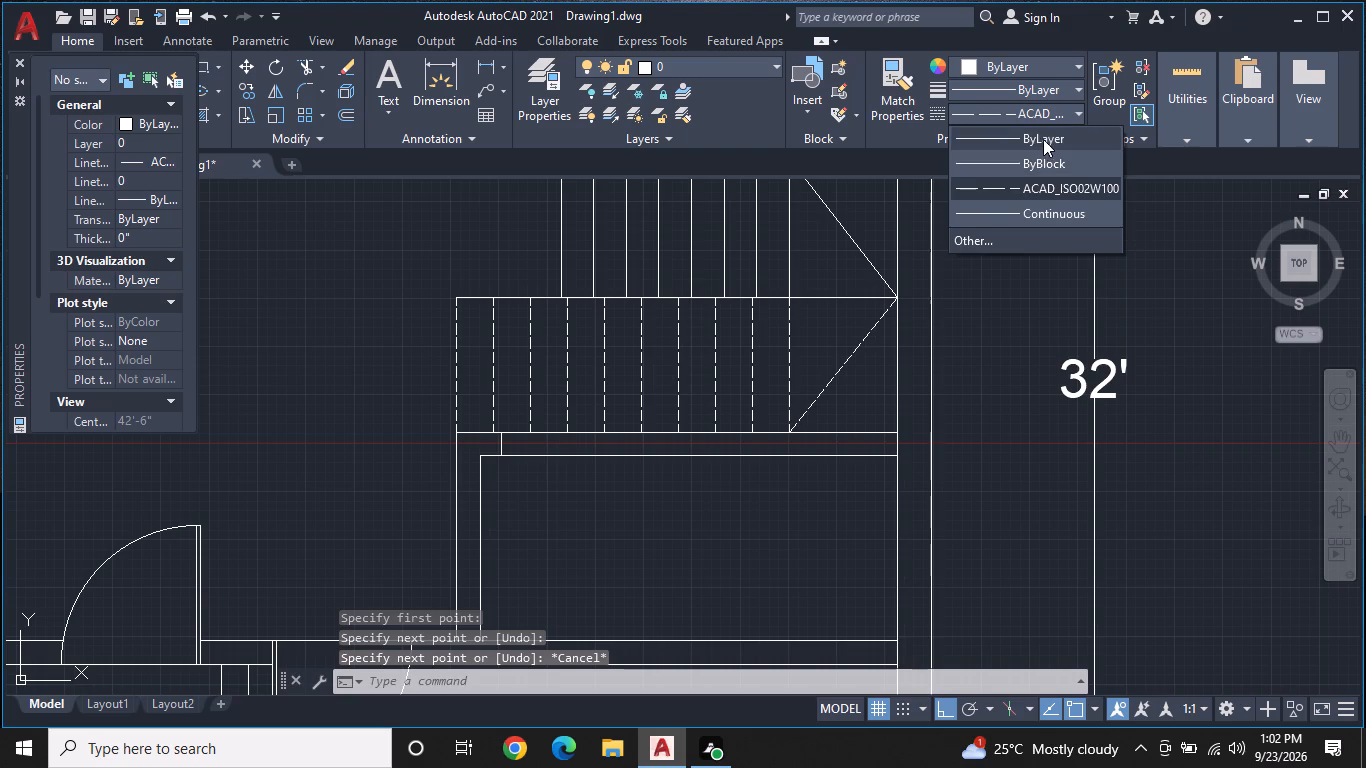
{"action": "left_click", "coordinate": [1043, 139]}
{"action": "scroll", "coordinate": [976, 278], "scroll_direction": "down", "scroll_amount": 1}
{"action": "middle_click_drag", "start_coordinate": [961, 301], "coordinate": [1001, 315]}
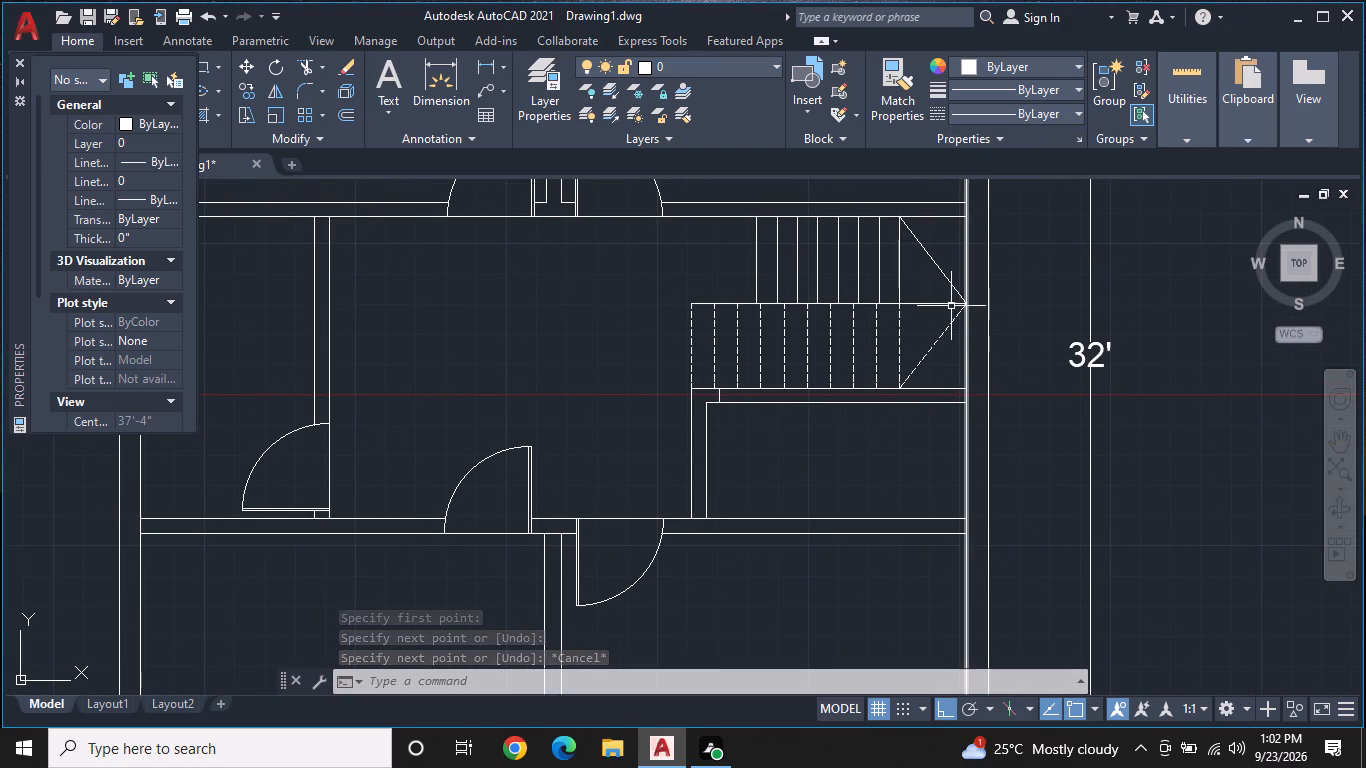
{"action": "middle_click_drag", "start_coordinate": [893, 271], "coordinate": [921, 261]}
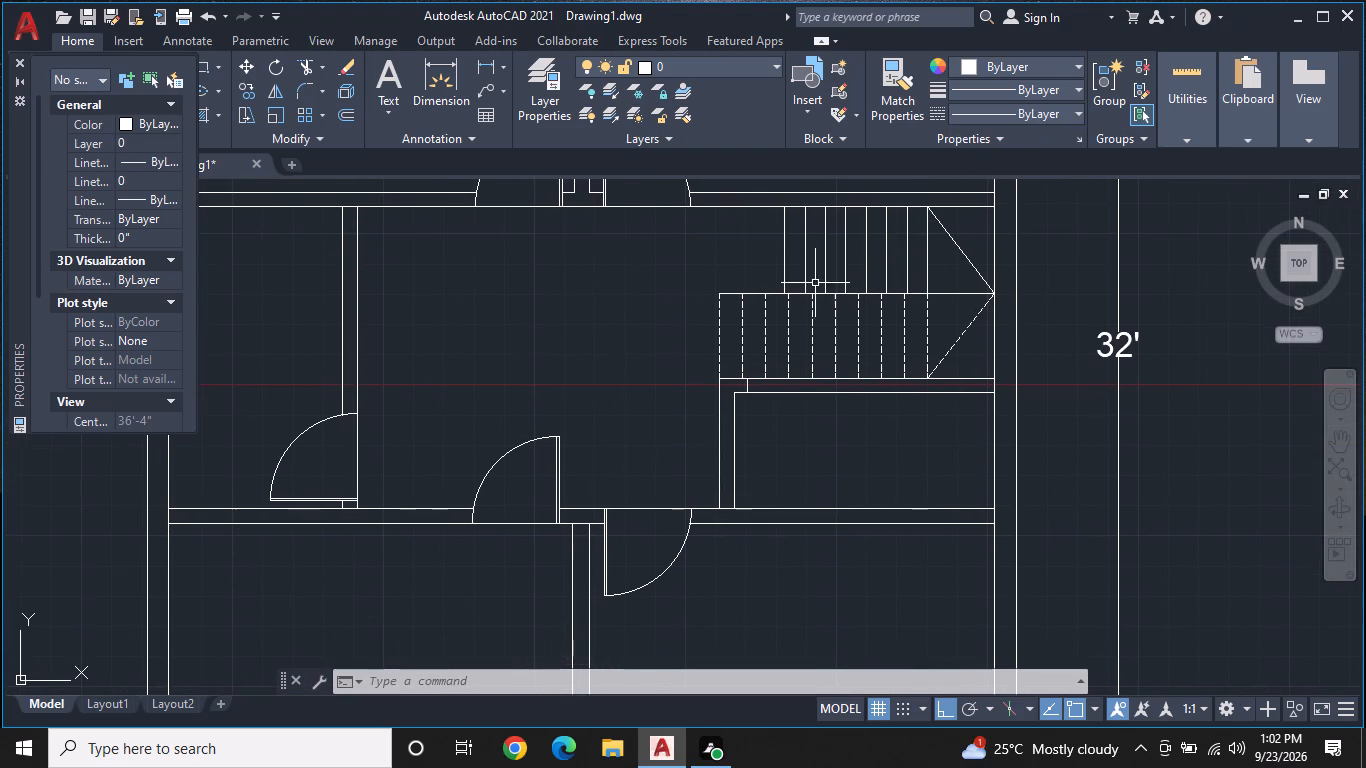
{"action": "scroll", "coordinate": [782, 308], "scroll_direction": "up", "scroll_amount": 1}
{"action": "key", "text": "l"}
{"action": "key", "text": "space"}
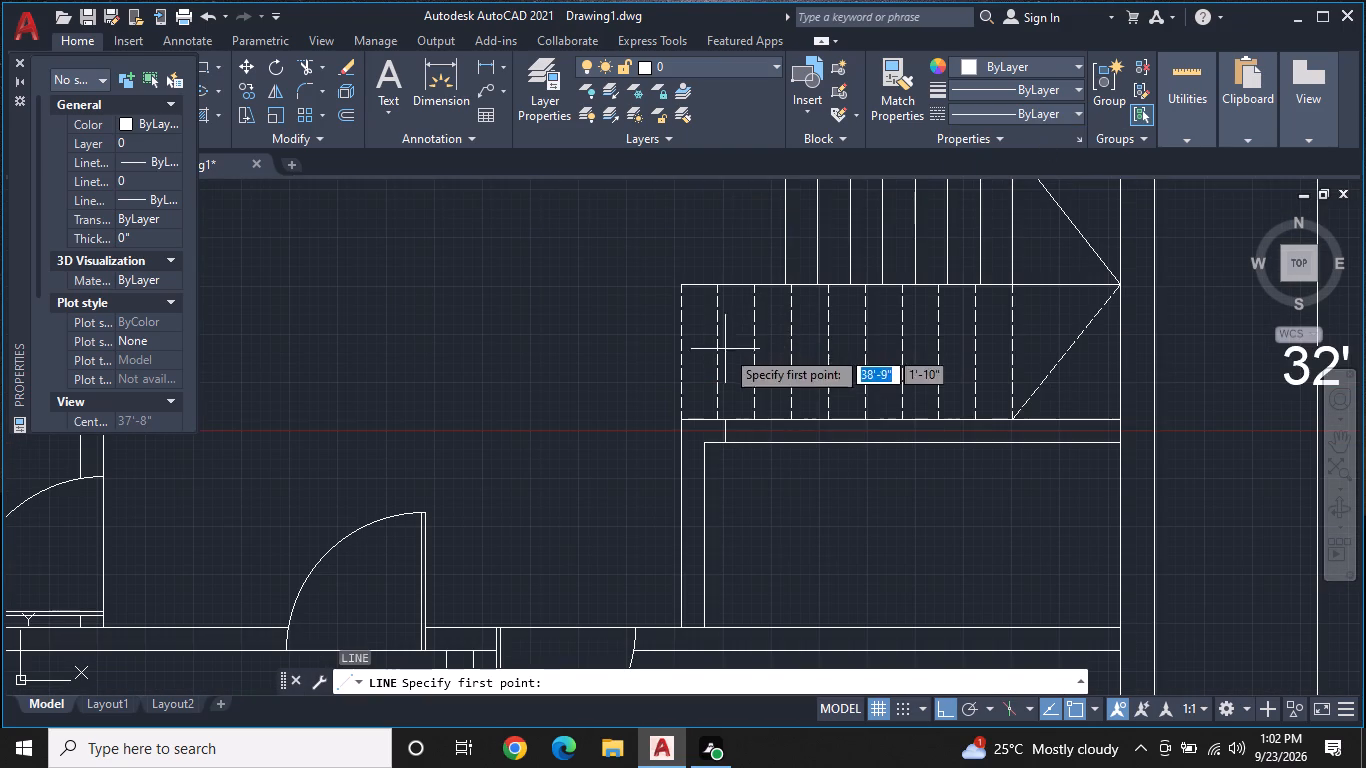
{"action": "left_click", "coordinate": [656, 341]}
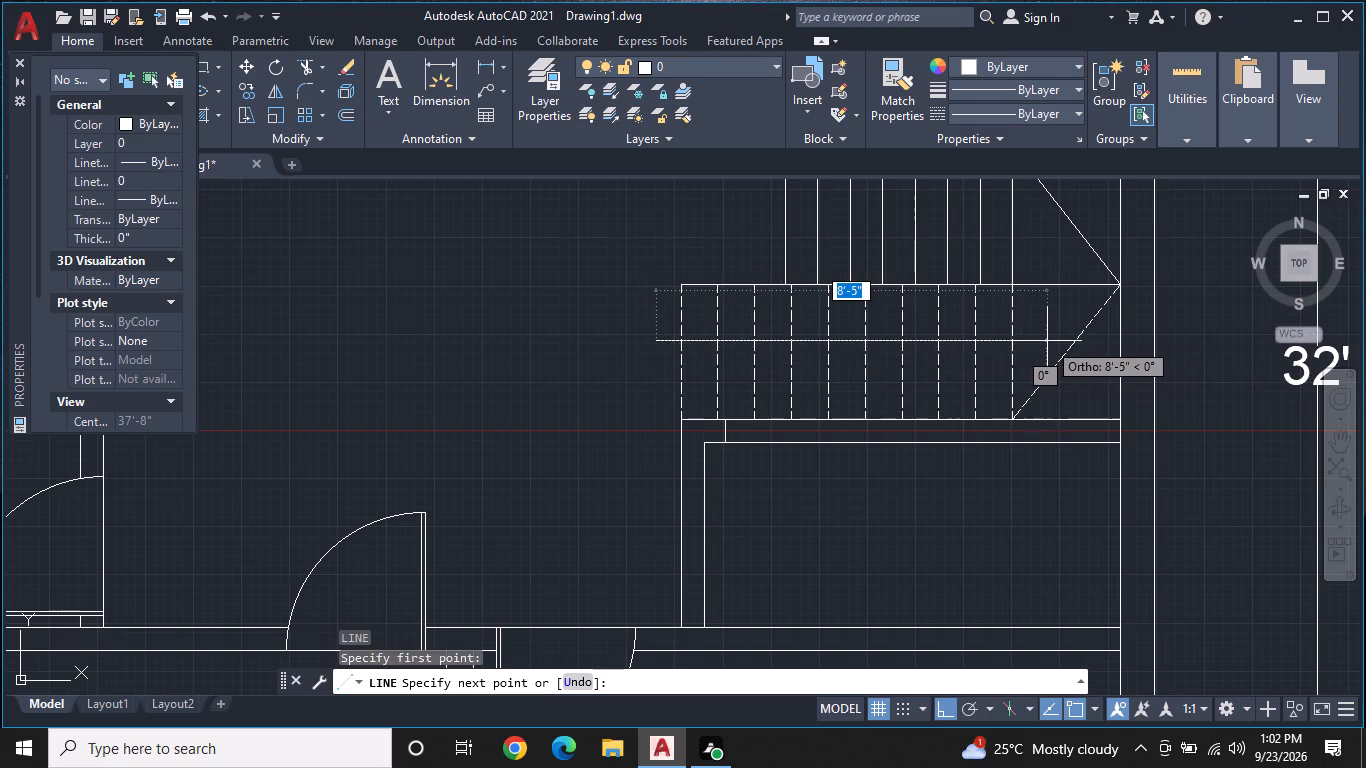
{"action": "left_click", "coordinate": [1047, 341]}
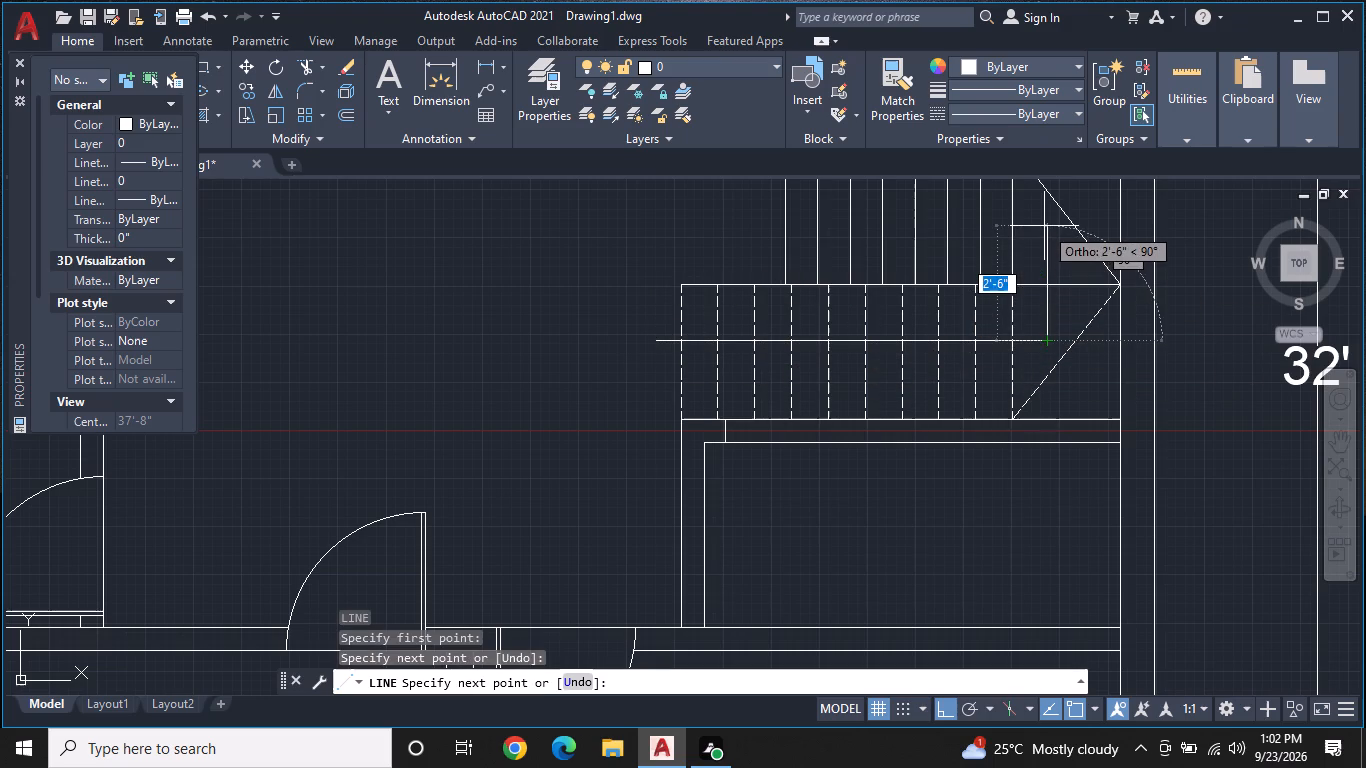
{"action": "left_click", "coordinate": [1044, 226]}
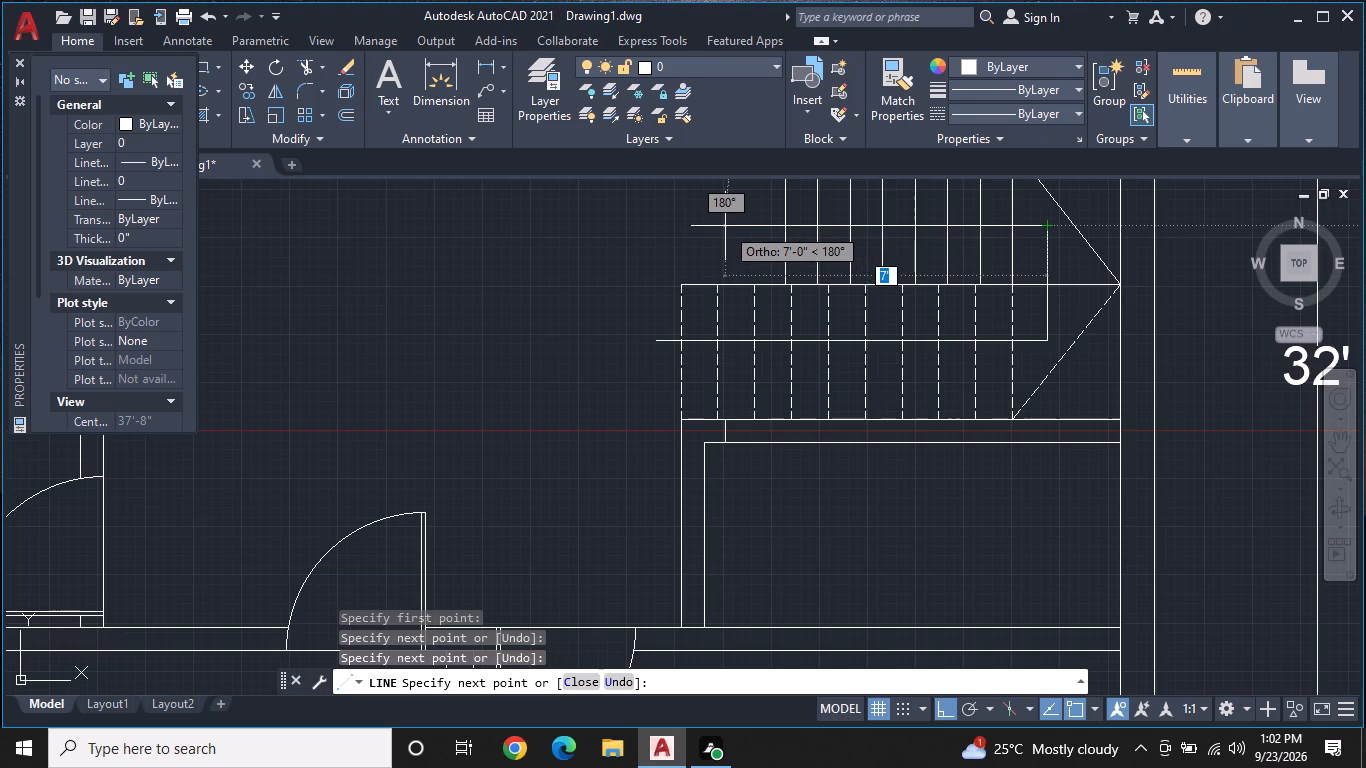
{"action": "left_click", "coordinate": [725, 226]}
{"action": "key", "text": "Escape"}
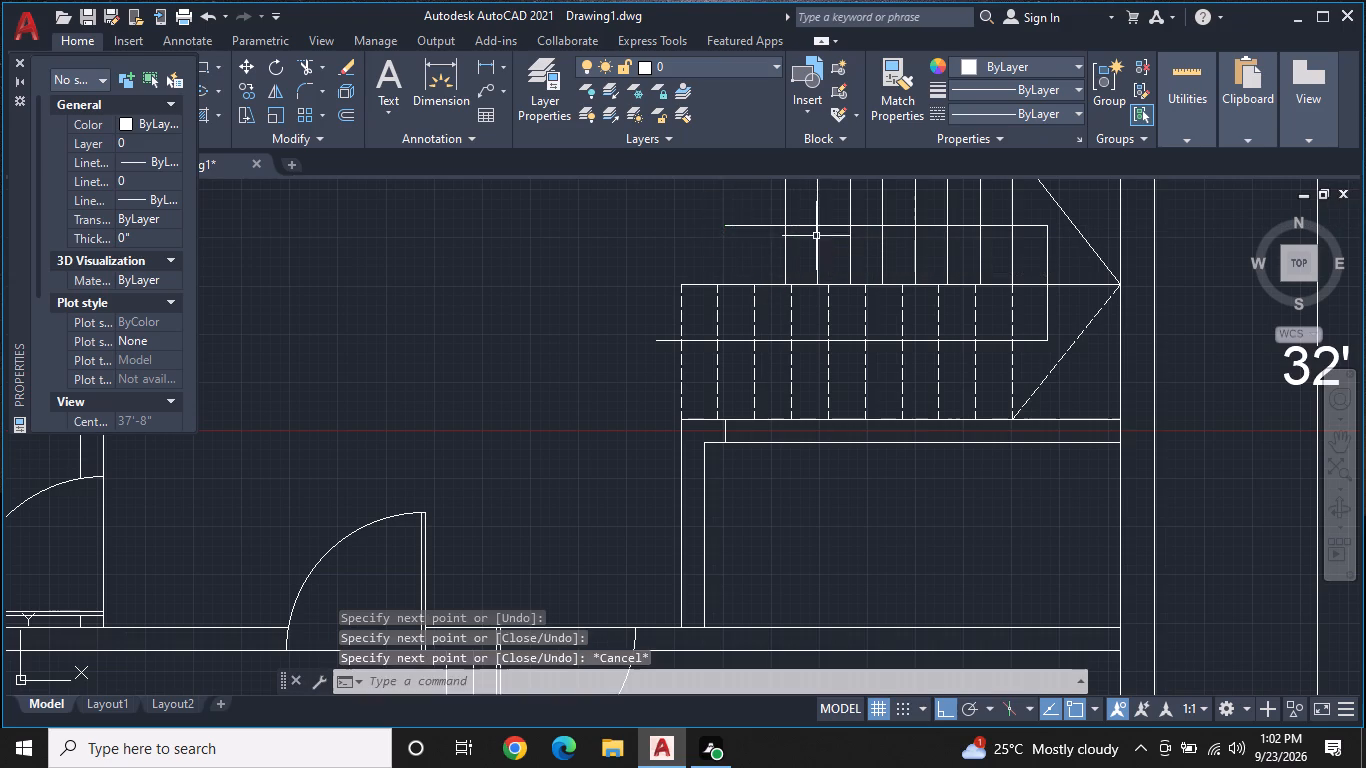
Close the Properties palette.
{"action": "middle_click_drag", "start_coordinate": [825, 245], "coordinate": [983, 301]}
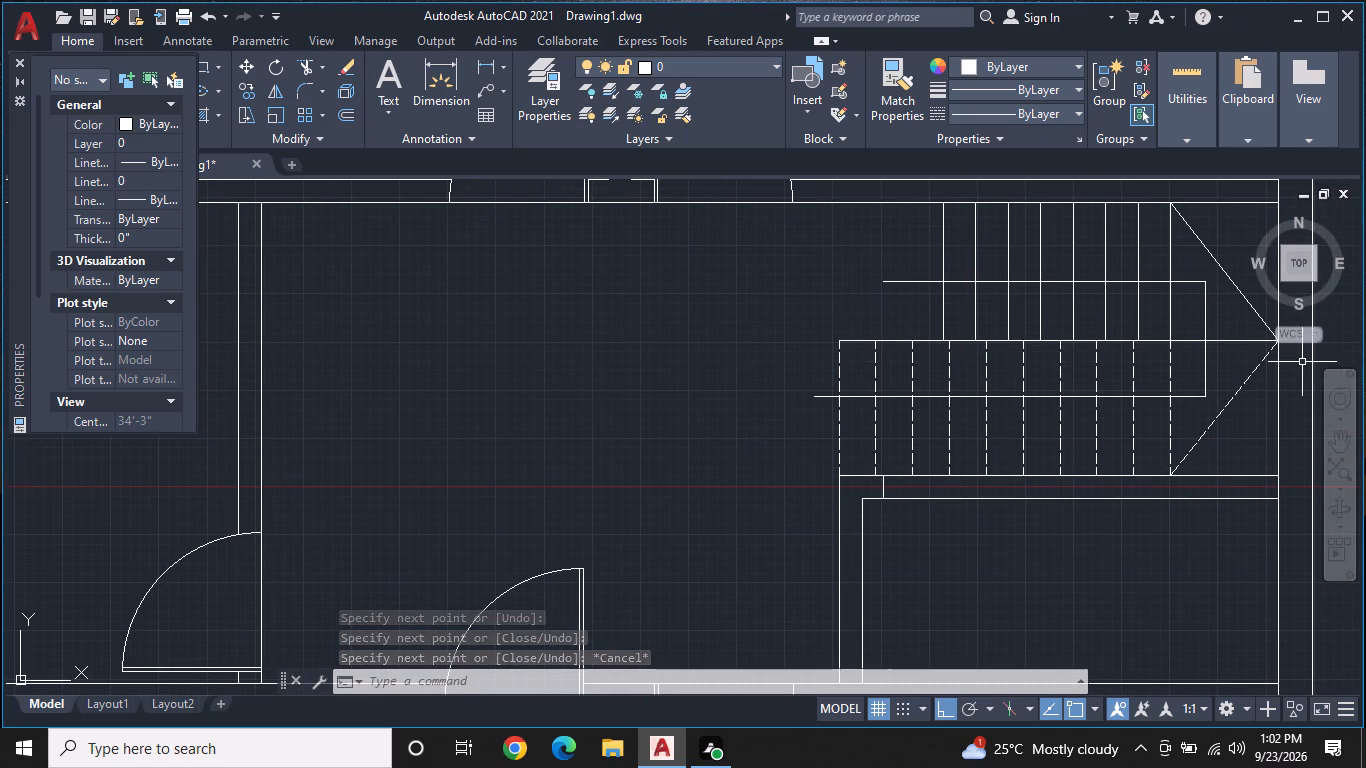
{"action": "left_click", "coordinate": [21, 58]}
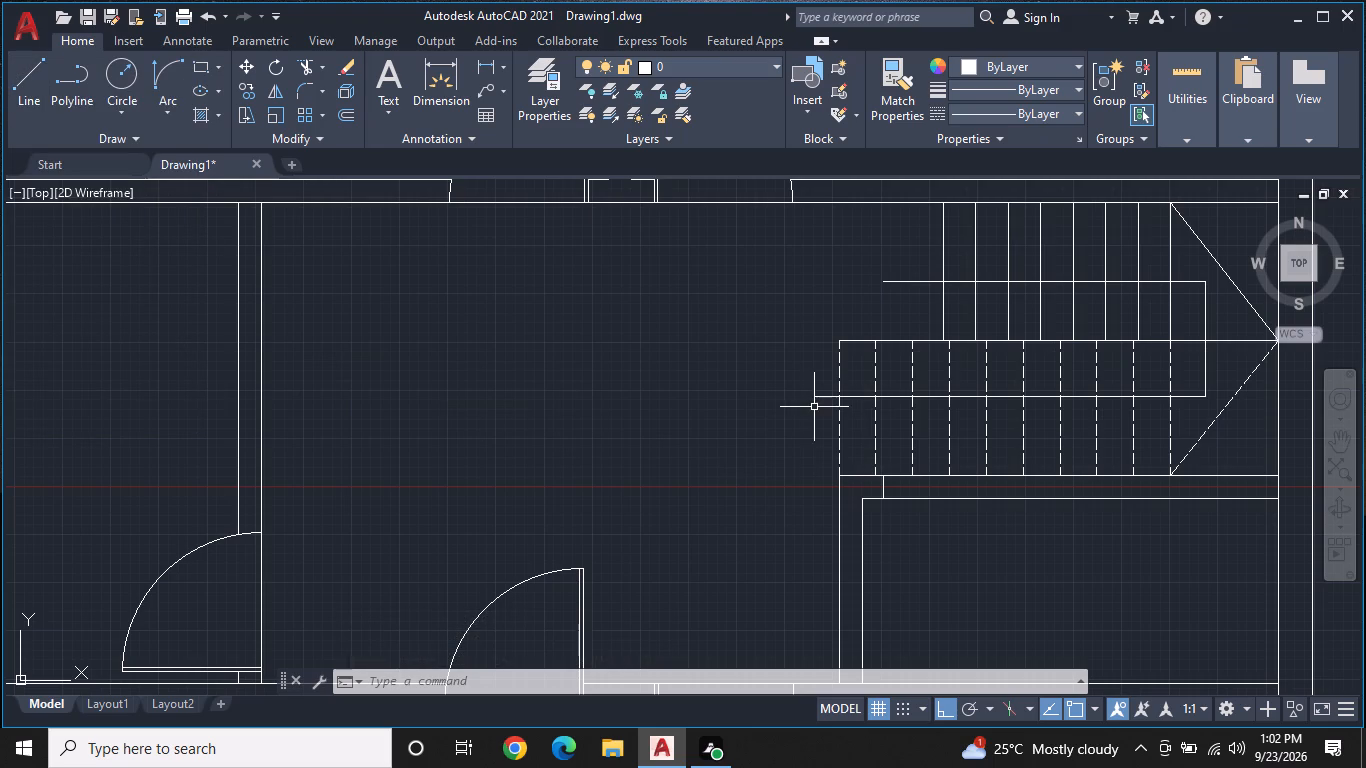
With ortho off, draw an arrowhead edge about 4" long, sloping down 40°, from the walk line's open end at the dashed flight.
{"action": "scroll", "coordinate": [809, 412], "scroll_direction": "up", "scroll_amount": 1}
{"action": "type", "text": "L"}
{"action": "key", "text": "space"}
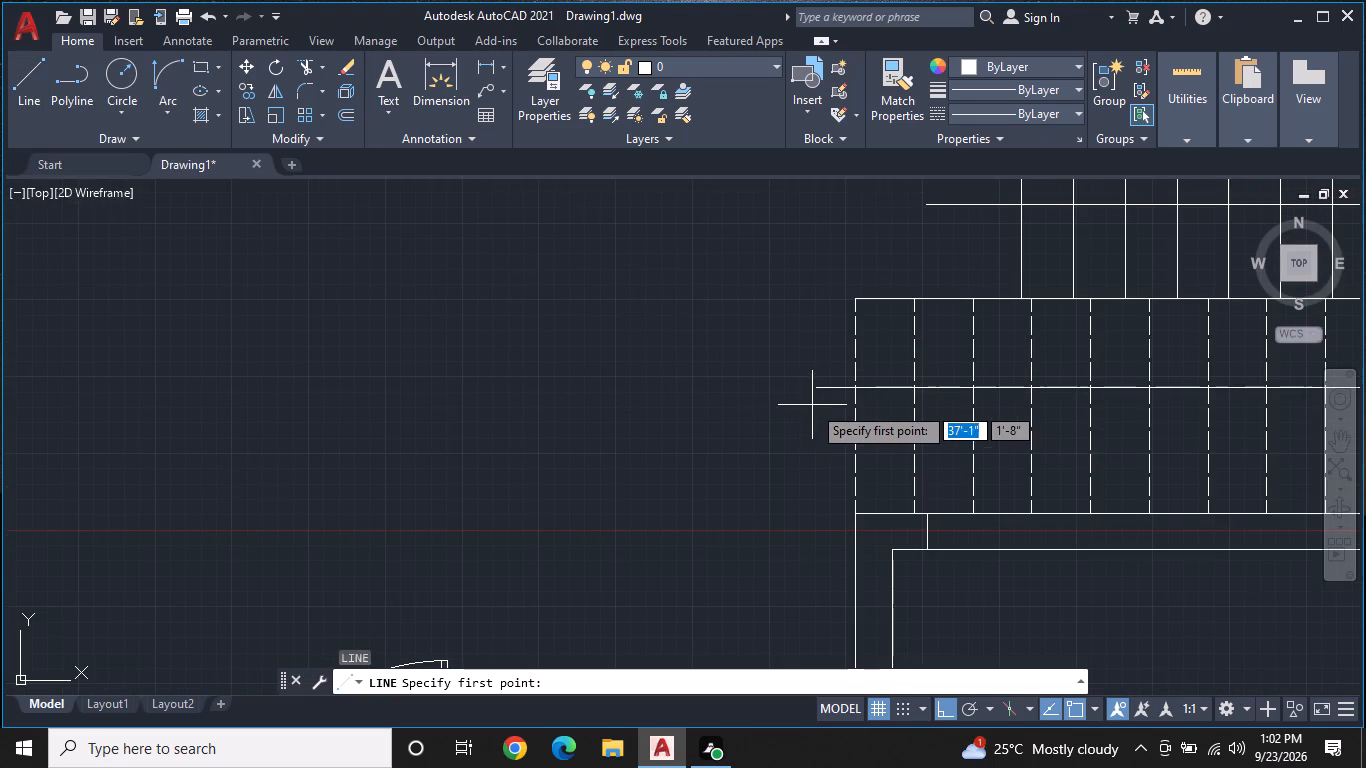
{"action": "left_click", "coordinate": [815, 393]}
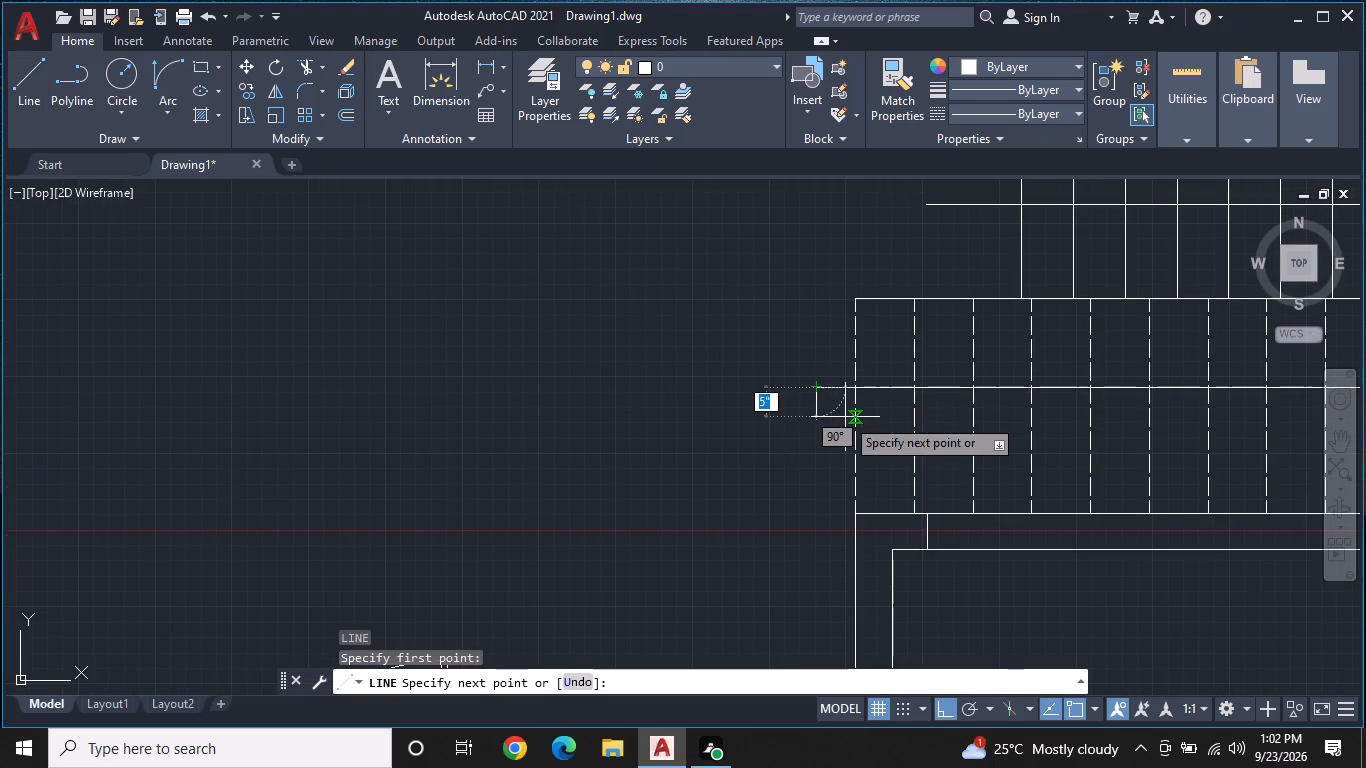
{"action": "key", "text": "F8"}
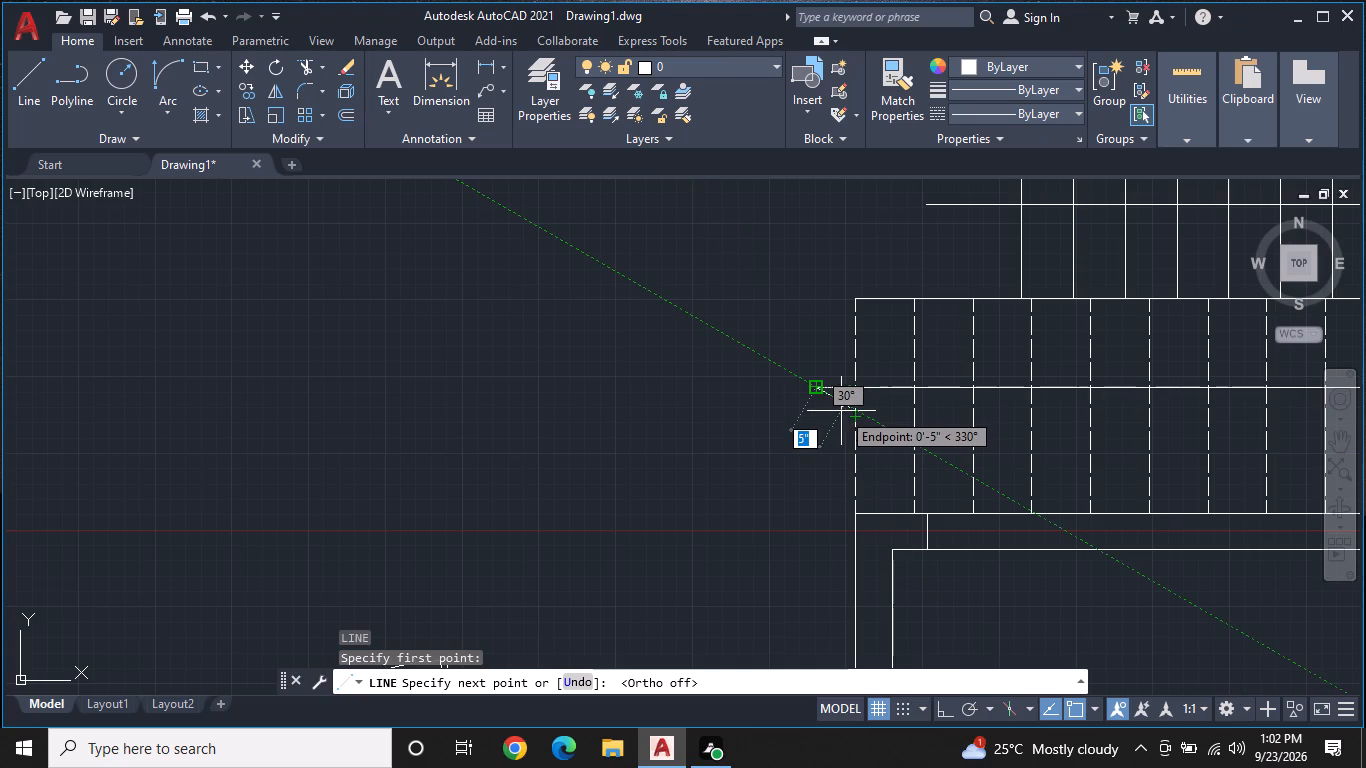
{"action": "scroll", "coordinate": [834, 414], "scroll_direction": "up", "scroll_amount": 3}
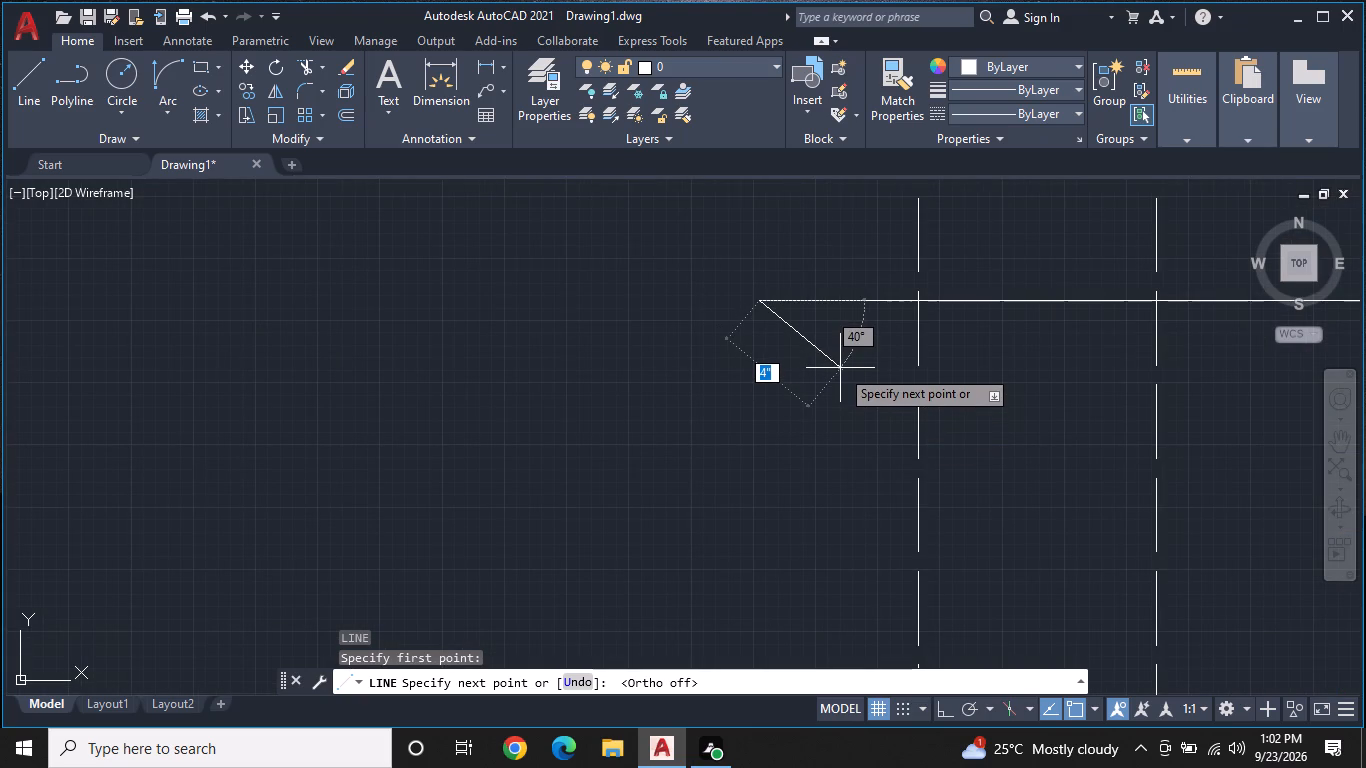
{"action": "left_click", "coordinate": [840, 368]}
{"action": "middle_click_drag", "start_coordinate": [837, 321], "coordinate": [828, 416]}
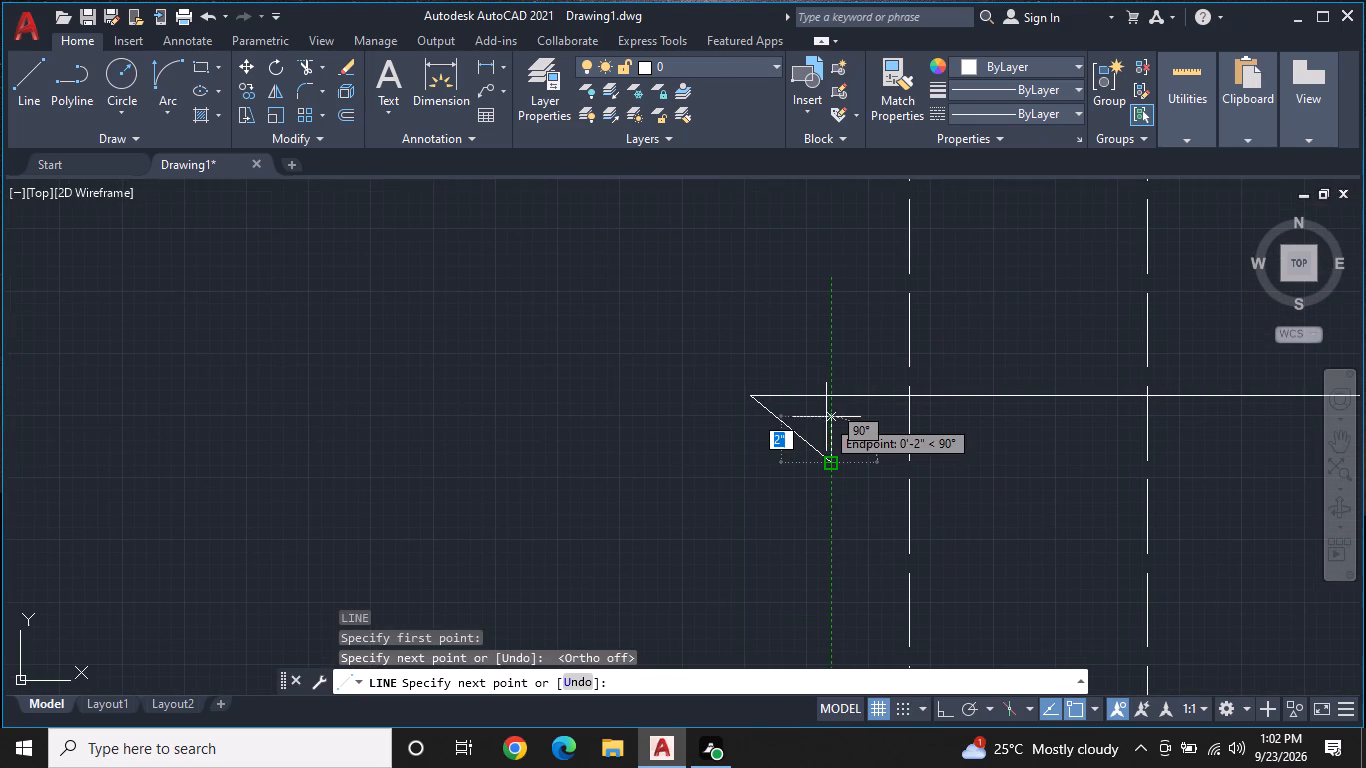
{"action": "key", "text": "Escape"}
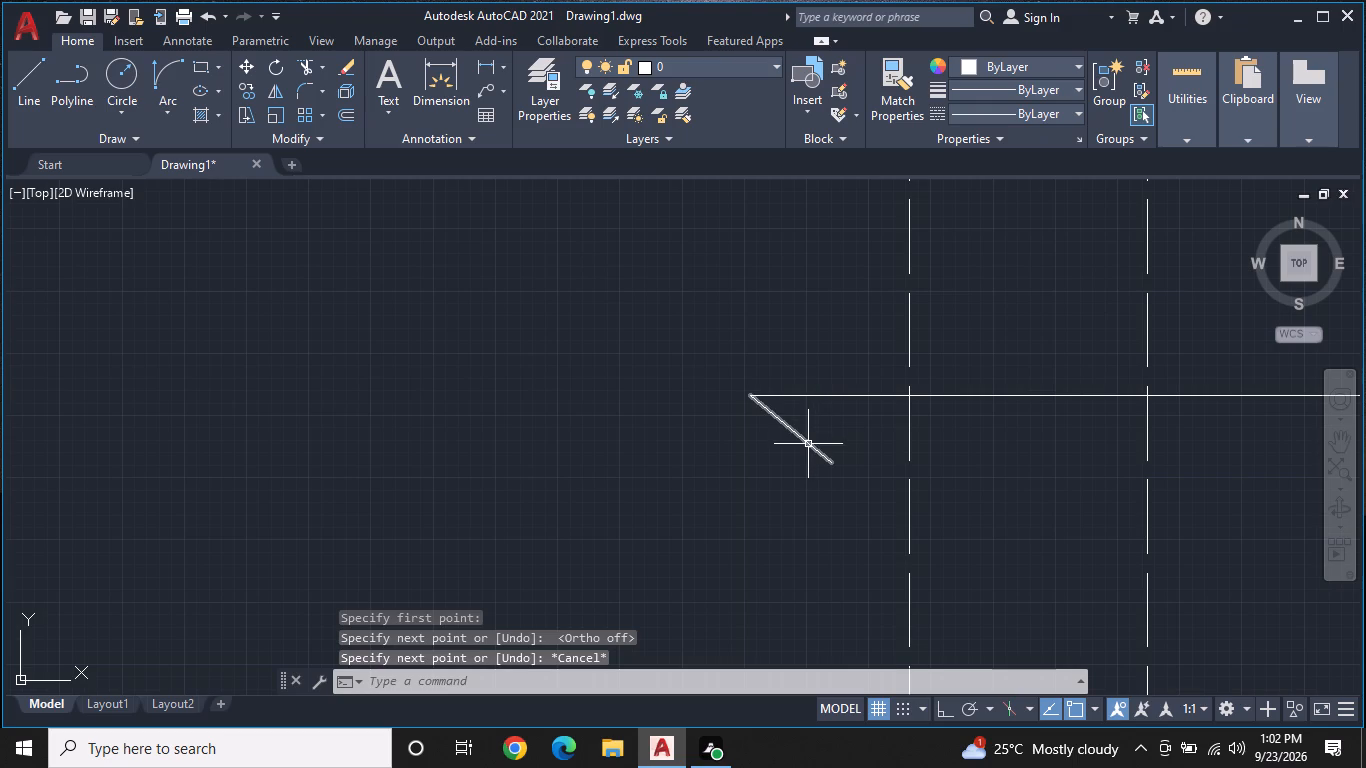
Mirror the sloping arrowhead edge about the horizontal walk line, keeping the source line.
{"action": "left_click", "coordinate": [808, 445]}
{"action": "key", "text": "Escape"}
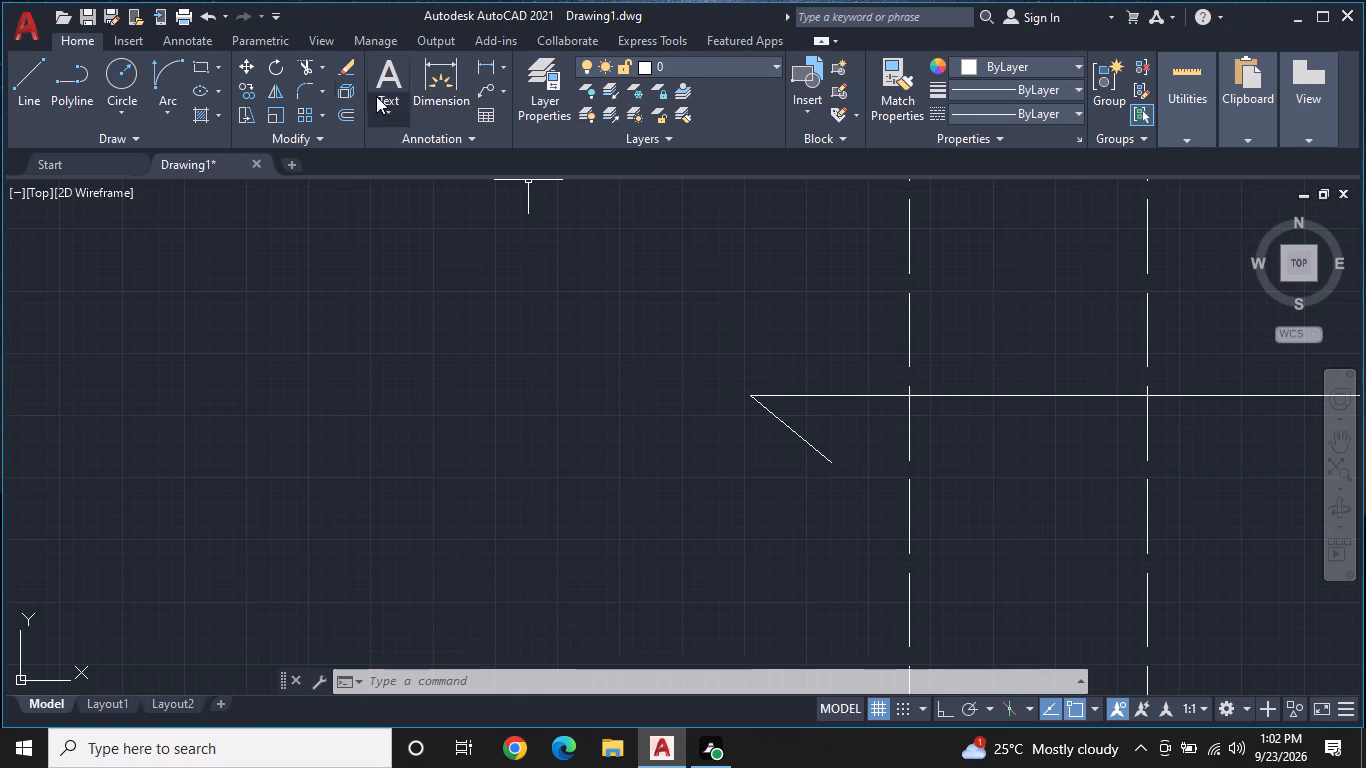
{"action": "left_click", "coordinate": [271, 92]}
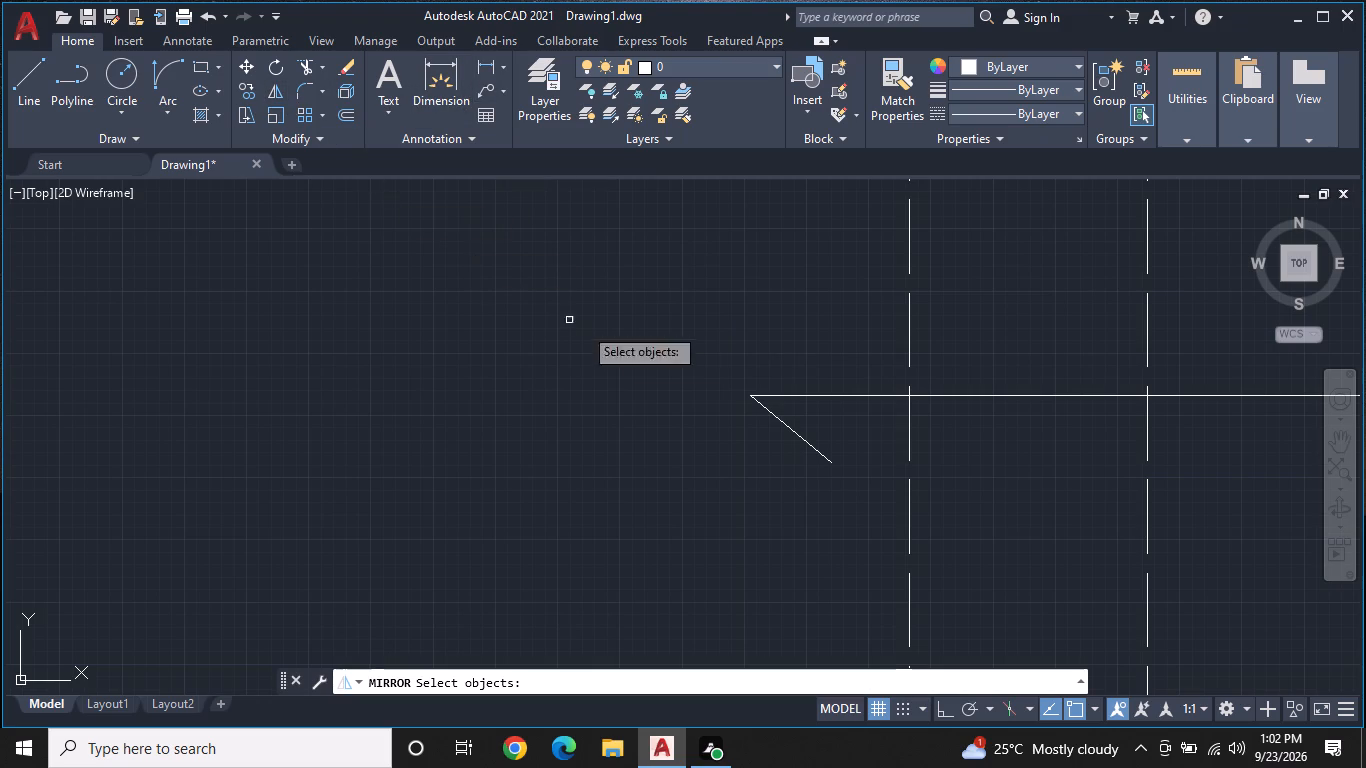
{"action": "left_click", "coordinate": [805, 443]}
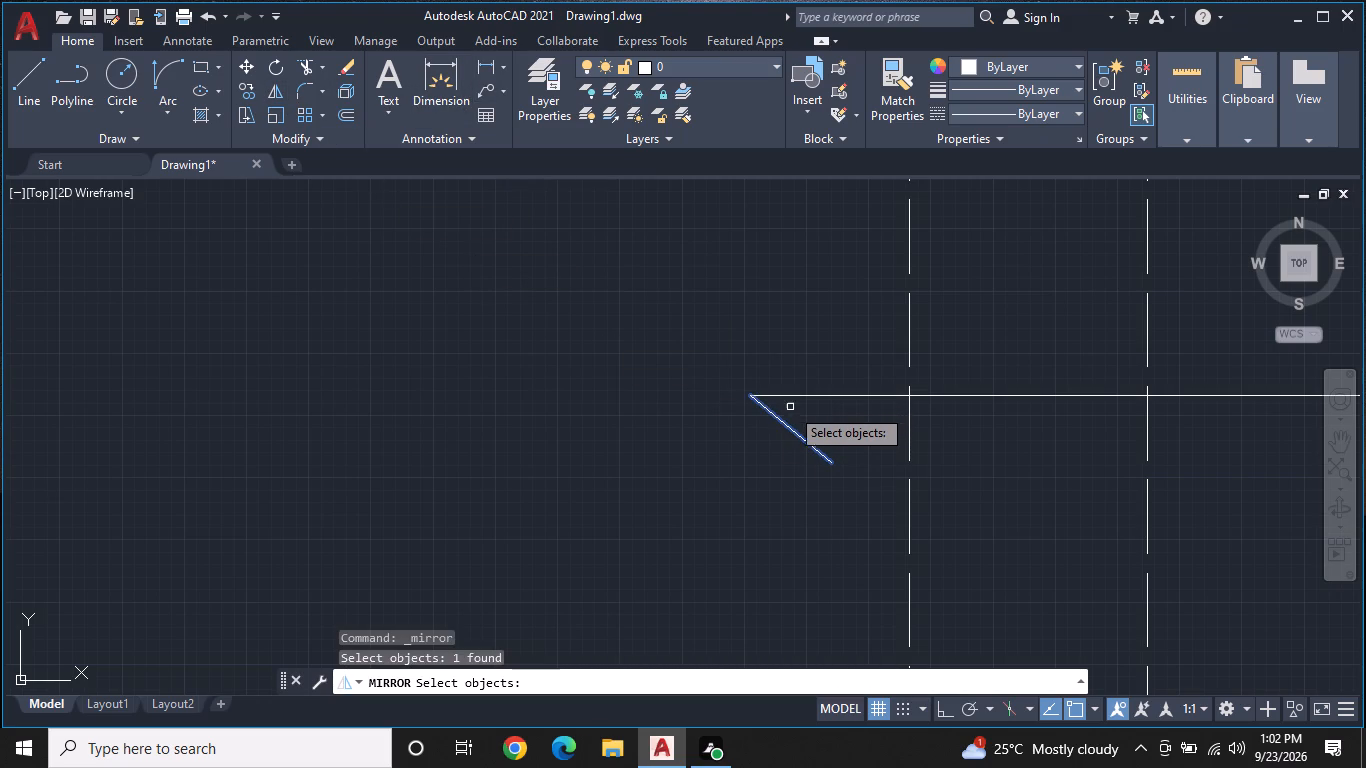
{"action": "key", "text": "space"}
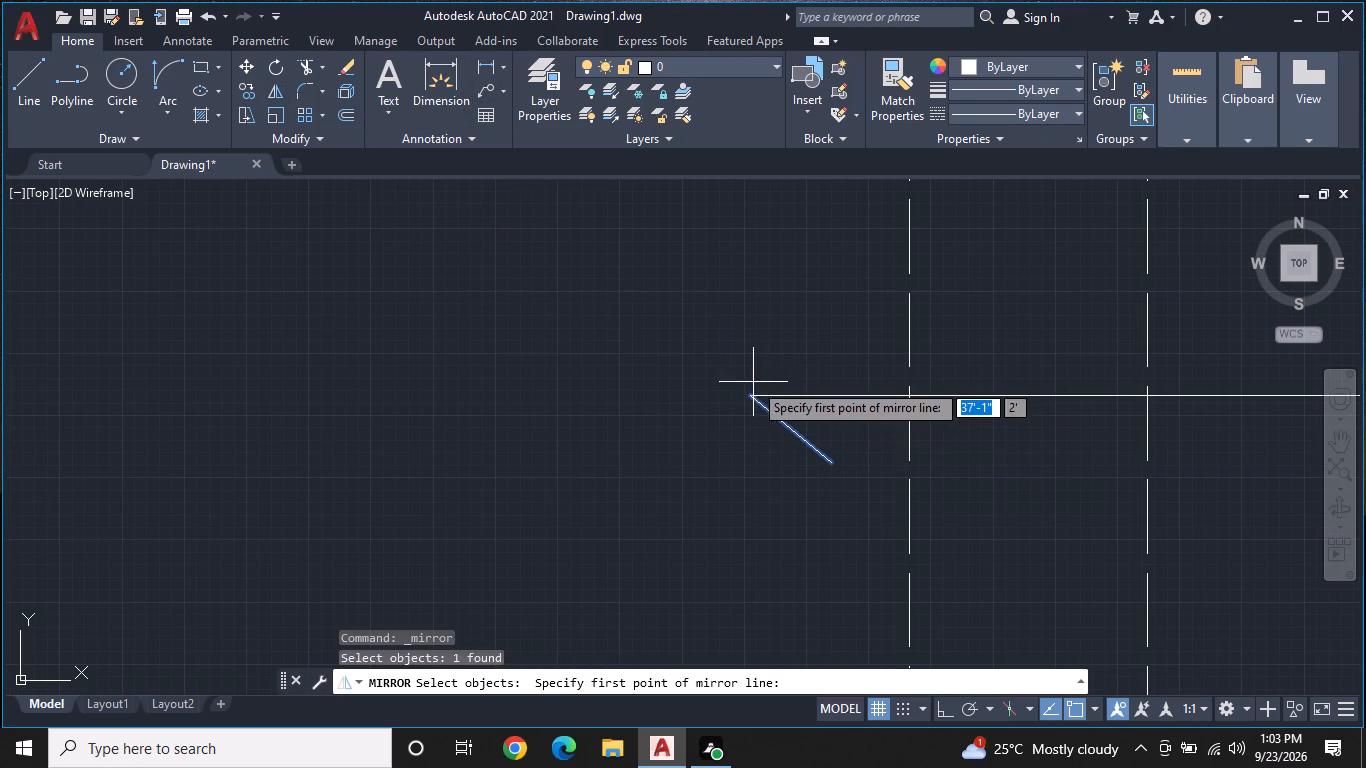
{"action": "left_click", "coordinate": [748, 392]}
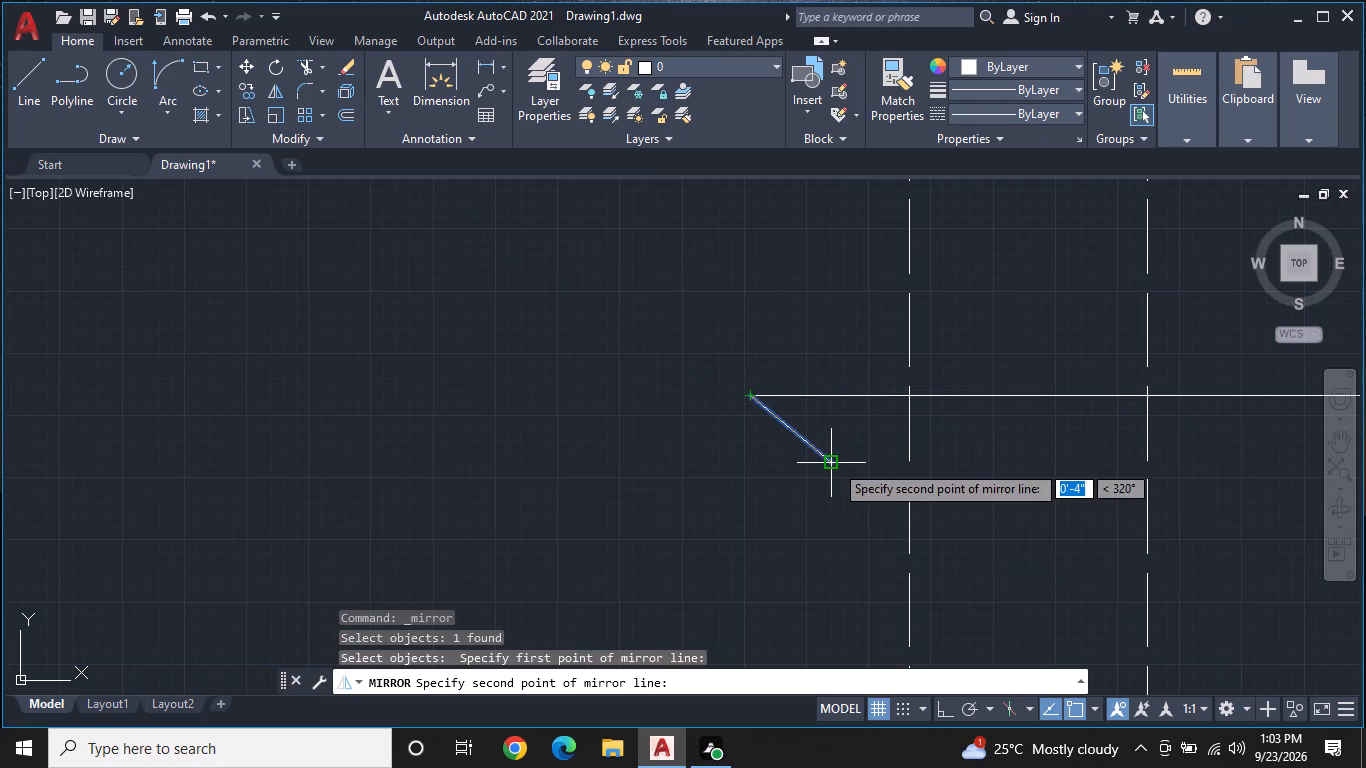
{"action": "left_click", "coordinate": [831, 398]}
{"action": "left_click_drag", "start_coordinate": [885, 467], "coordinate": [831, 398]}
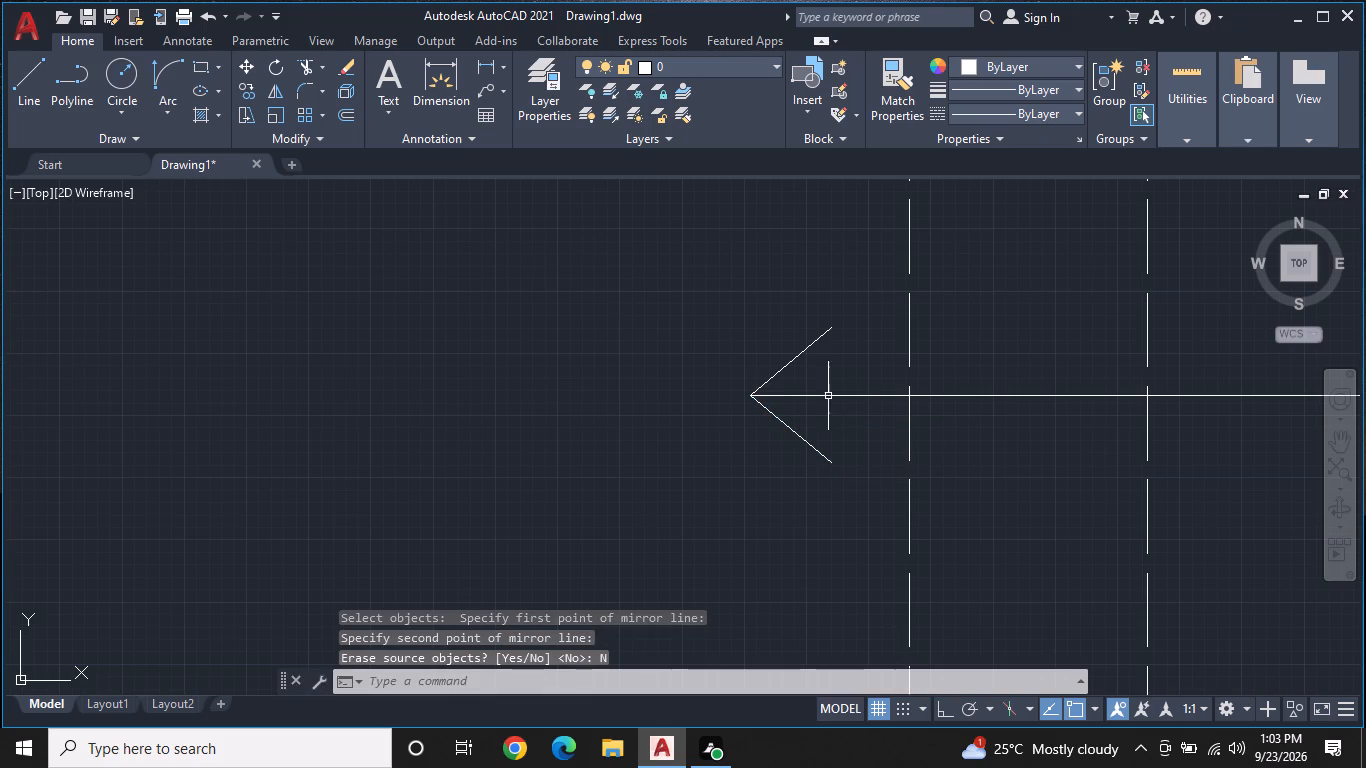
Close the arrowhead with a vertical line joining the free ends of its two sloping edges.
{"action": "type", "text": "L"}
{"action": "key", "text": "space"}
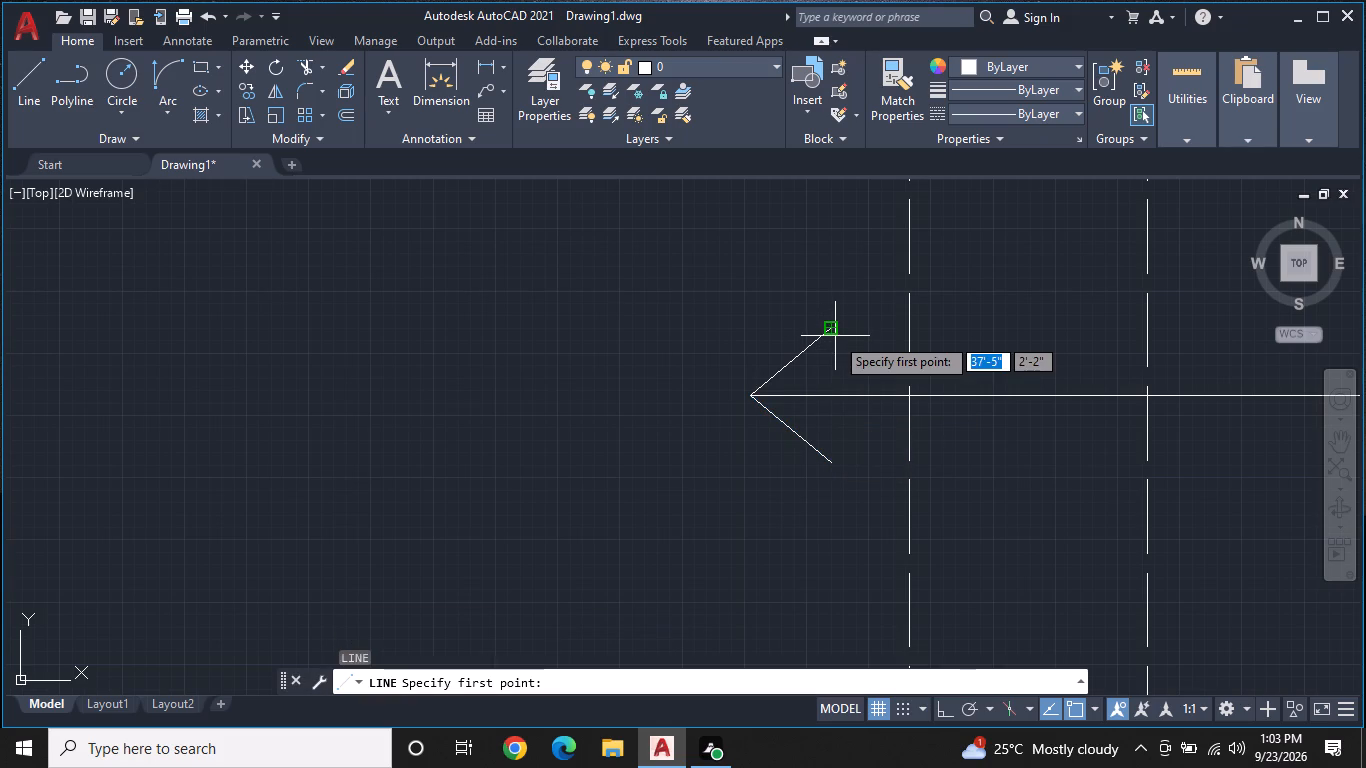
{"action": "left_click", "coordinate": [834, 331]}
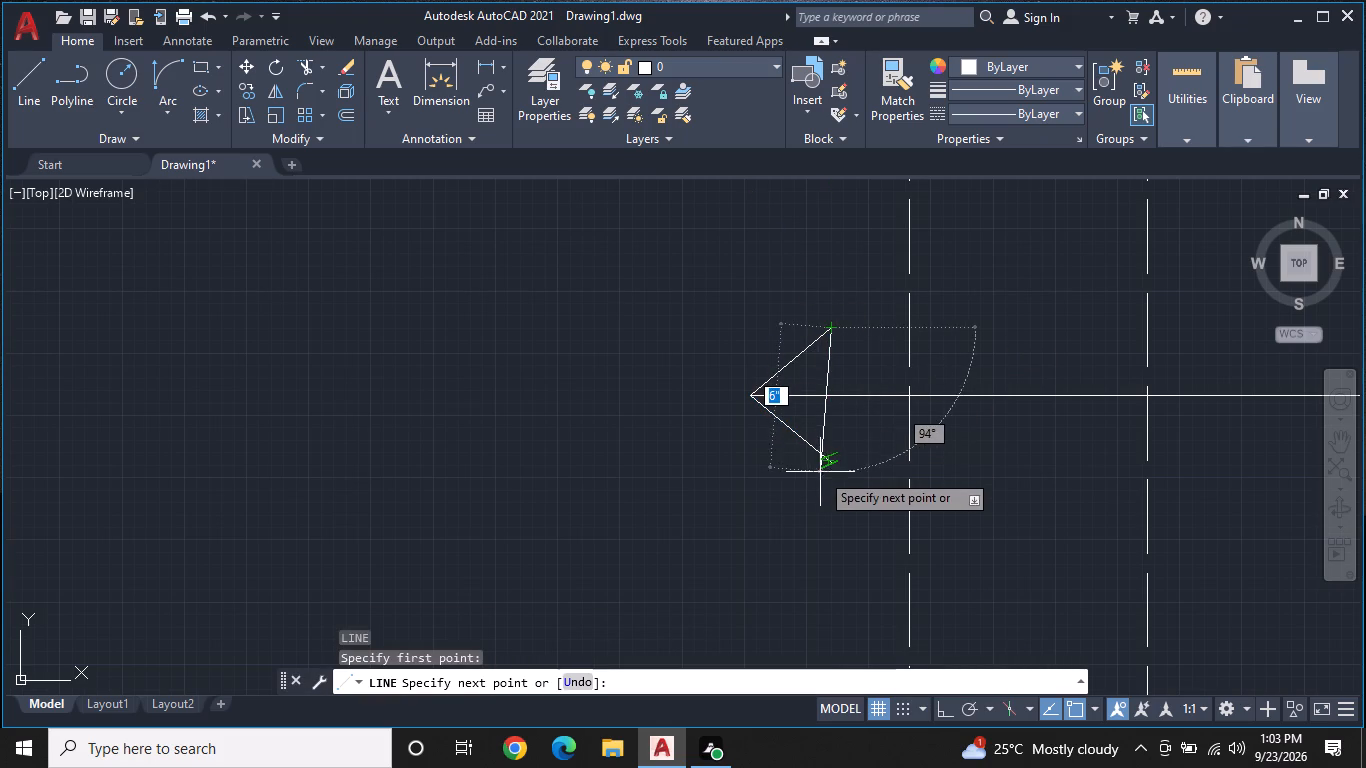
{"action": "left_click", "coordinate": [825, 454]}
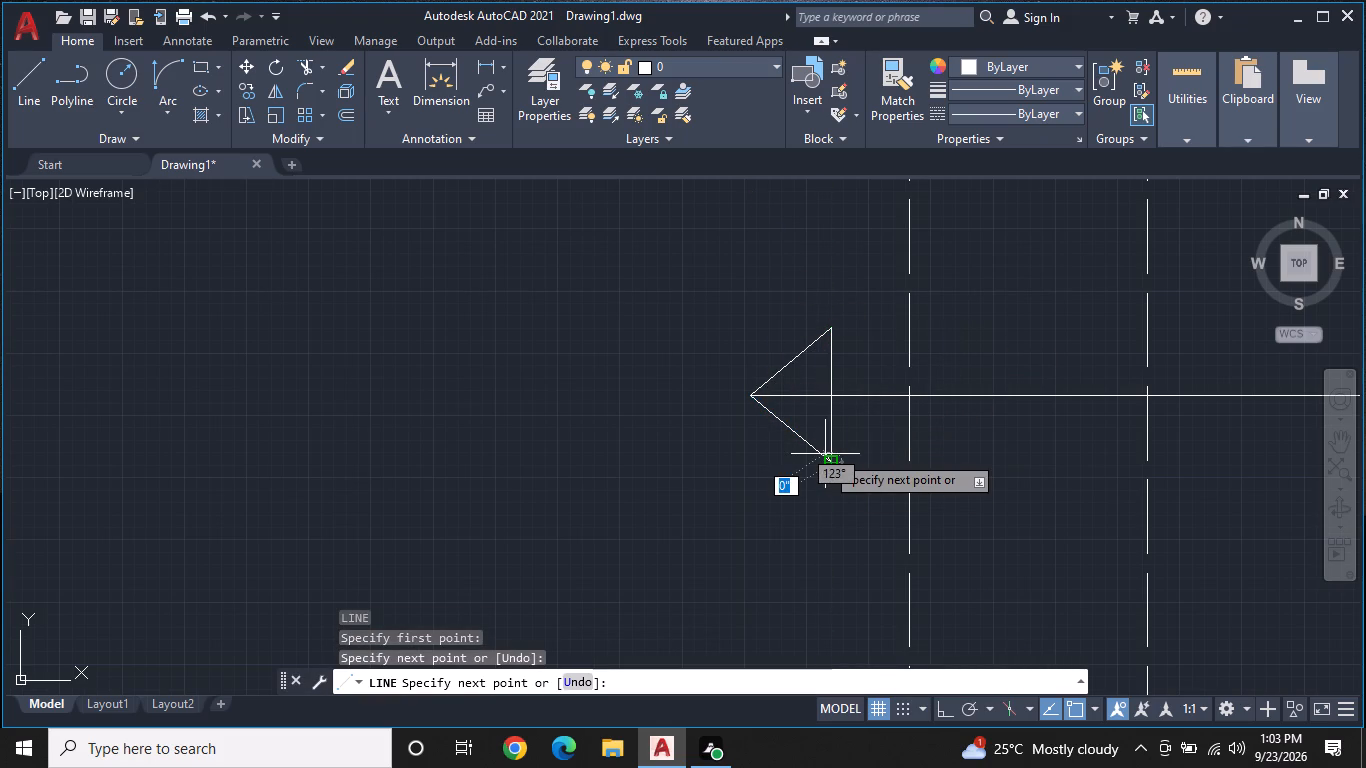
{"action": "key", "text": "Escape"}
Fill both halves of the arrowhead with a solid hatch in black (0,0,0).
{"action": "key", "text": "h"}
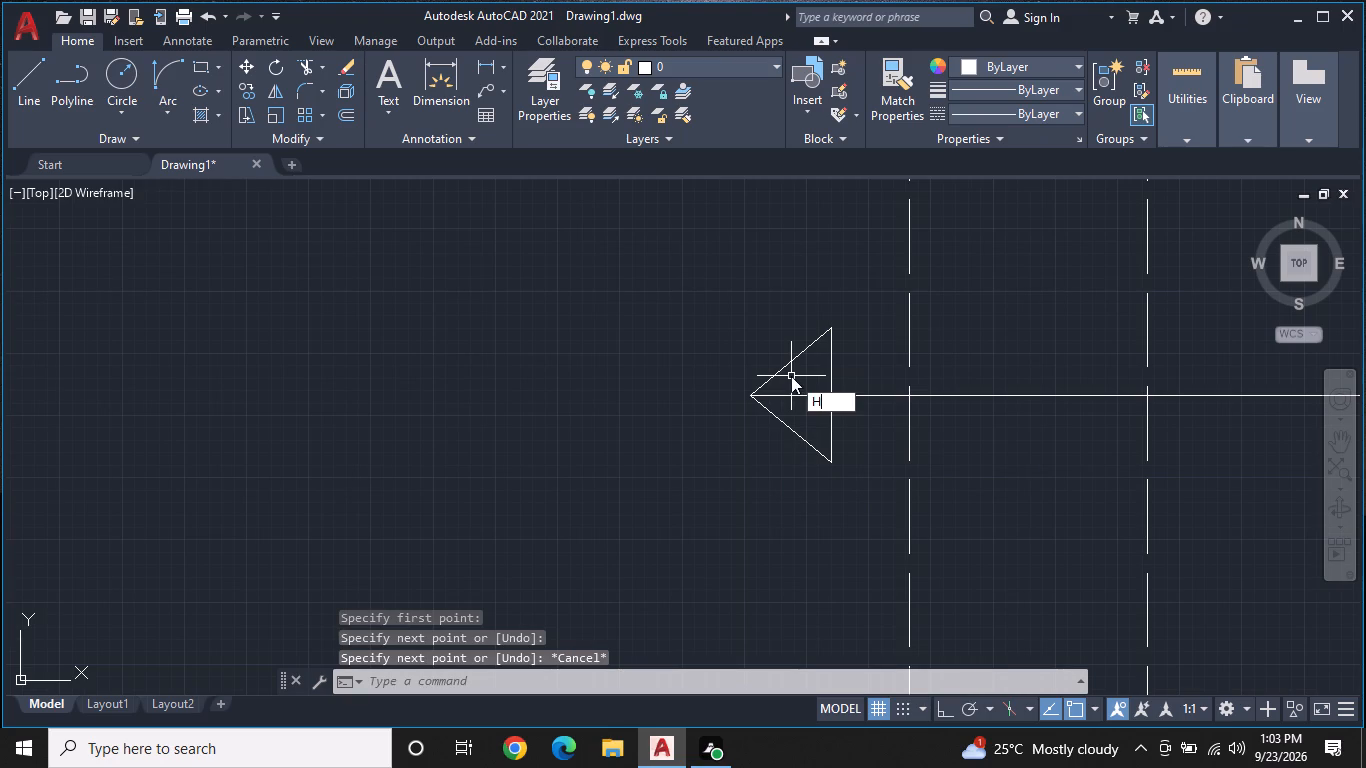
{"action": "key", "text": "space"}
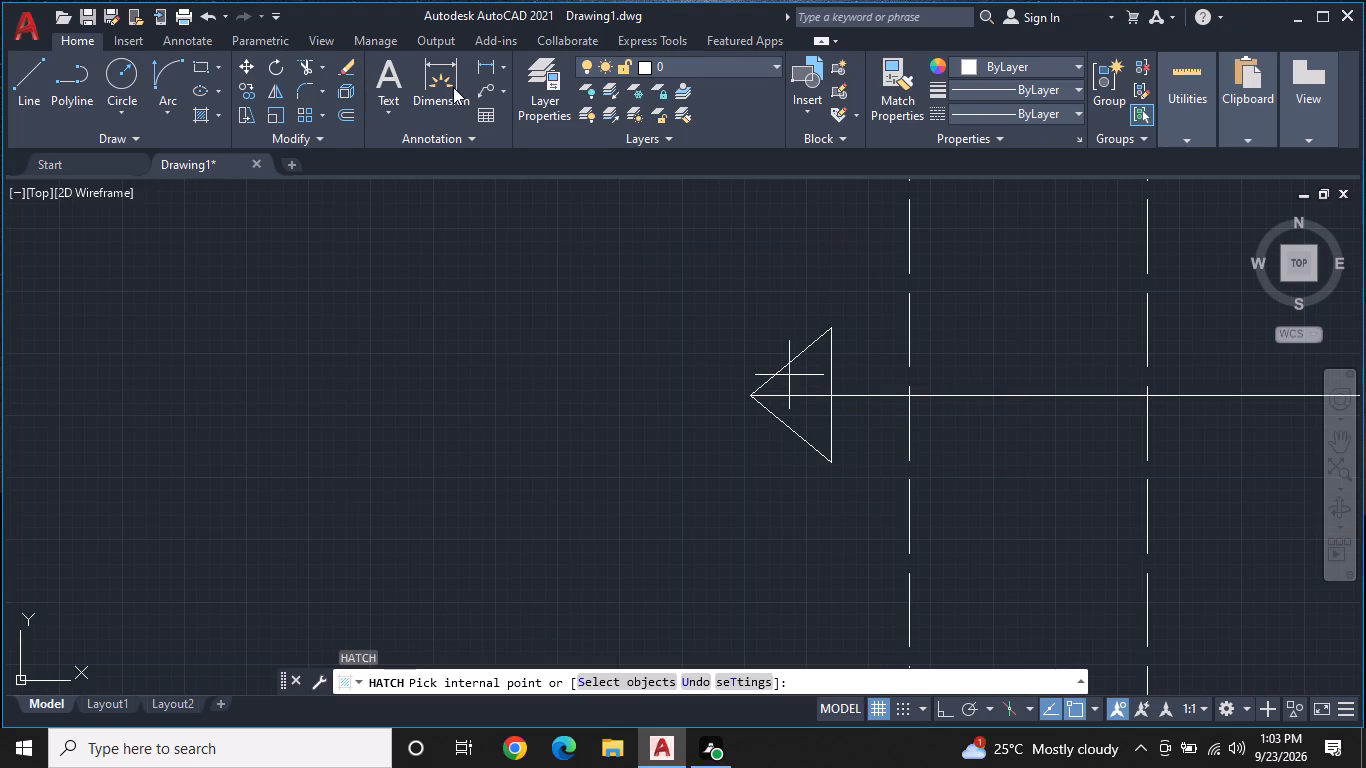
{"action": "left_click", "coordinate": [201, 77]}
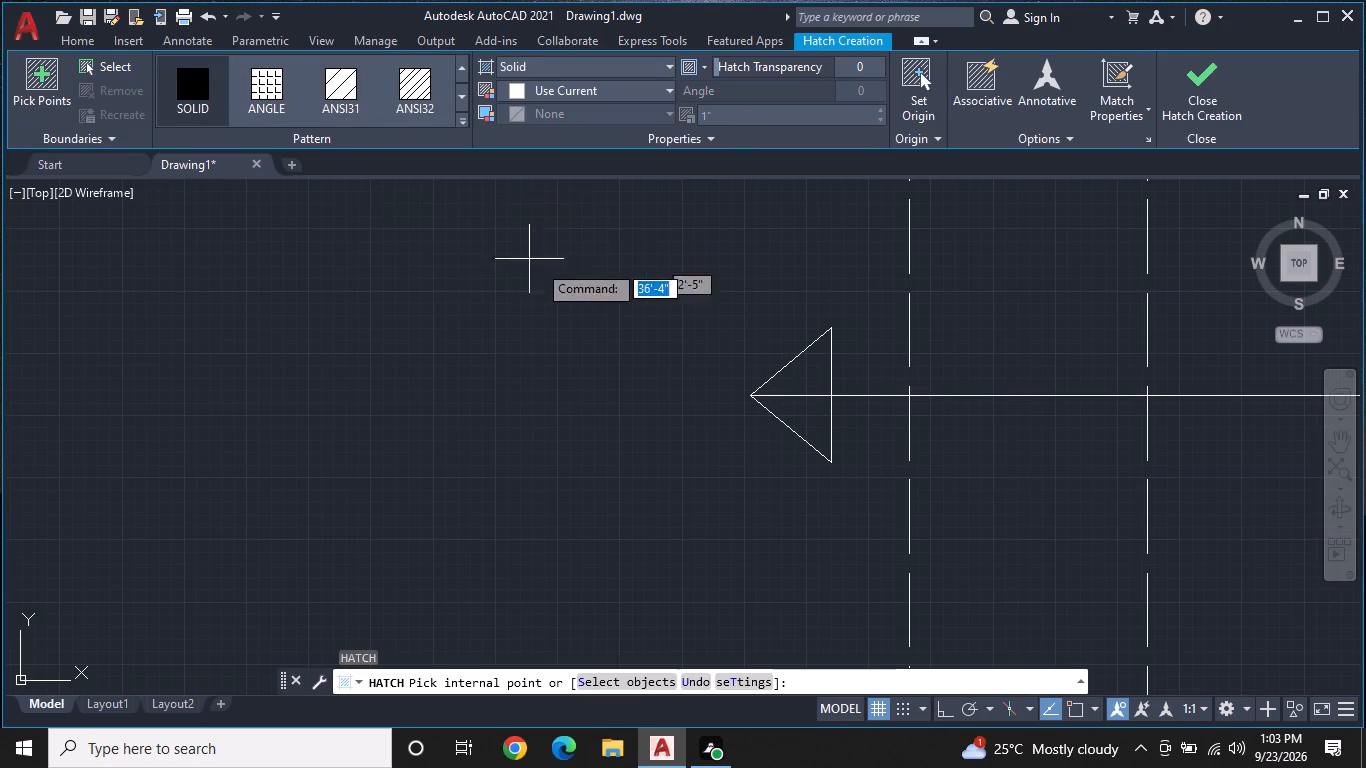
{"action": "left_click", "coordinate": [807, 385]}
{"action": "left_click", "coordinate": [807, 401]}
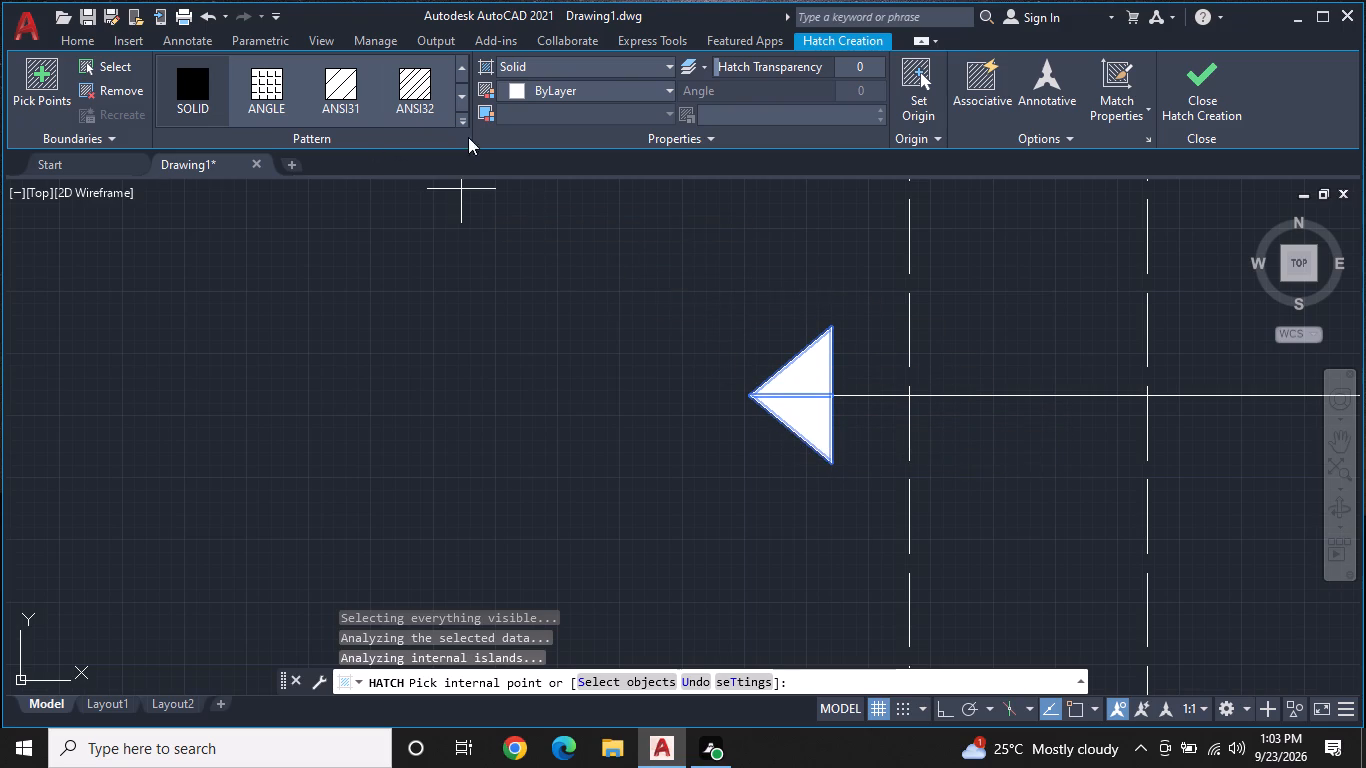
{"action": "left_click", "coordinate": [554, 81]}
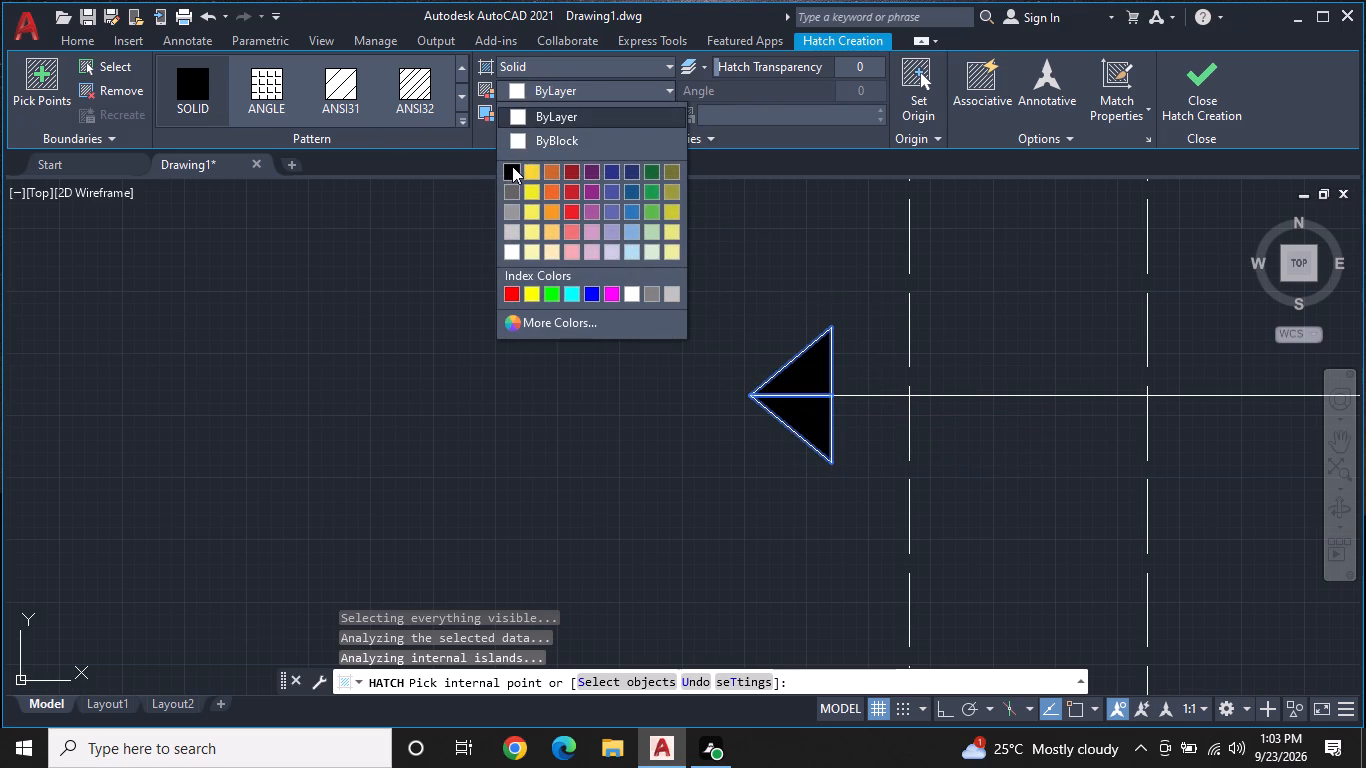
{"action": "left_click", "coordinate": [512, 166]}
{"action": "key", "text": "Escape"}
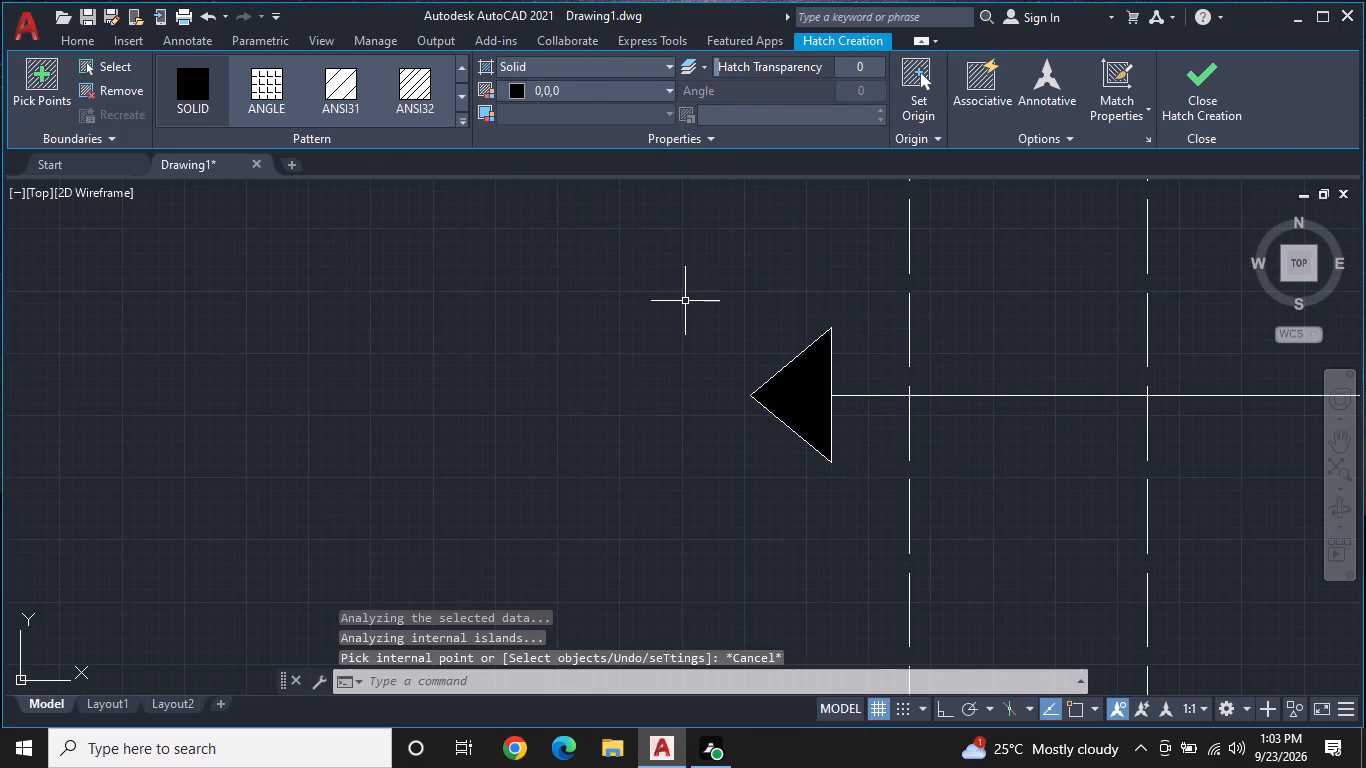
Draw a small circle centred on the walk line's open end beside the solid-line flight.
{"action": "scroll", "coordinate": [715, 339], "scroll_direction": "down", "scroll_amount": 1}
{"action": "middle_click_drag", "start_coordinate": [751, 321], "coordinate": [714, 381]}
{"action": "scroll", "coordinate": [751, 321], "scroll_direction": "down", "scroll_amount": 2}
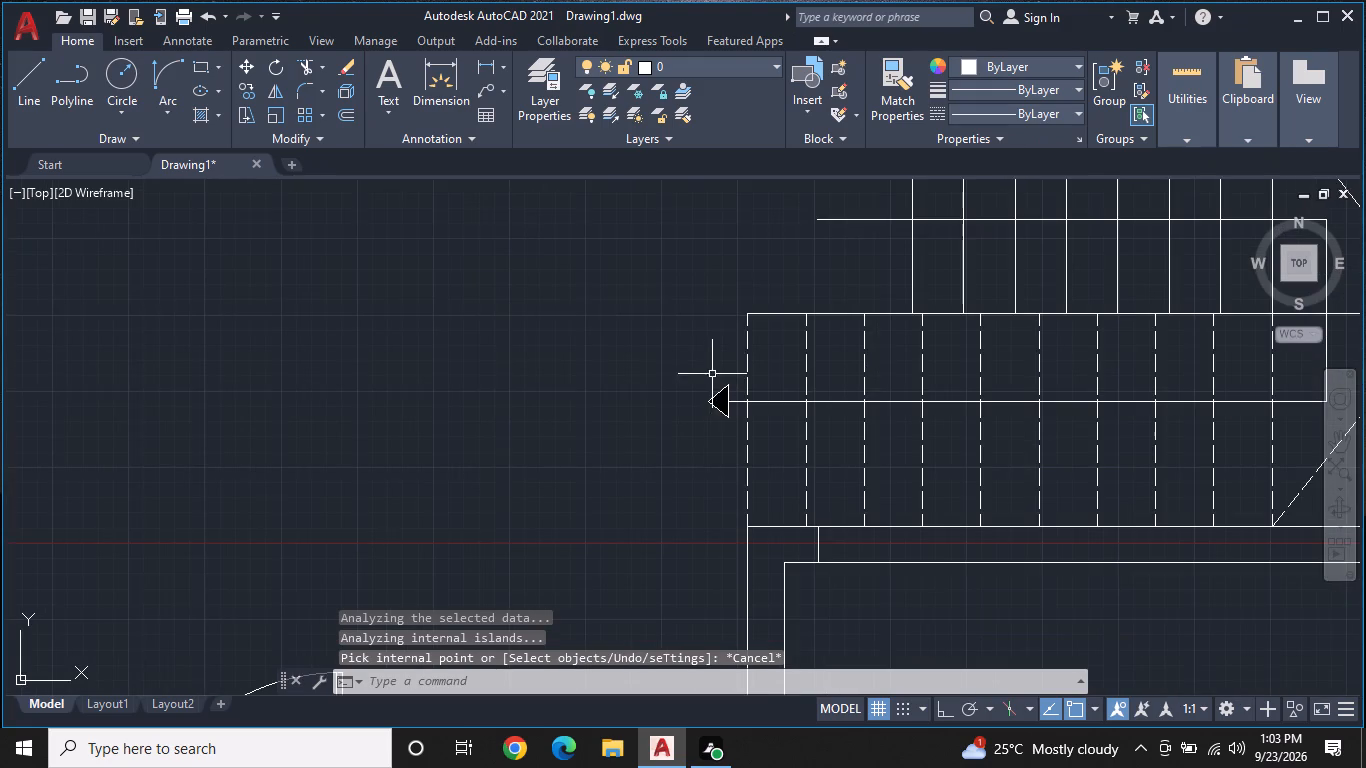
{"action": "middle_click_drag", "start_coordinate": [728, 346], "coordinate": [679, 379]}
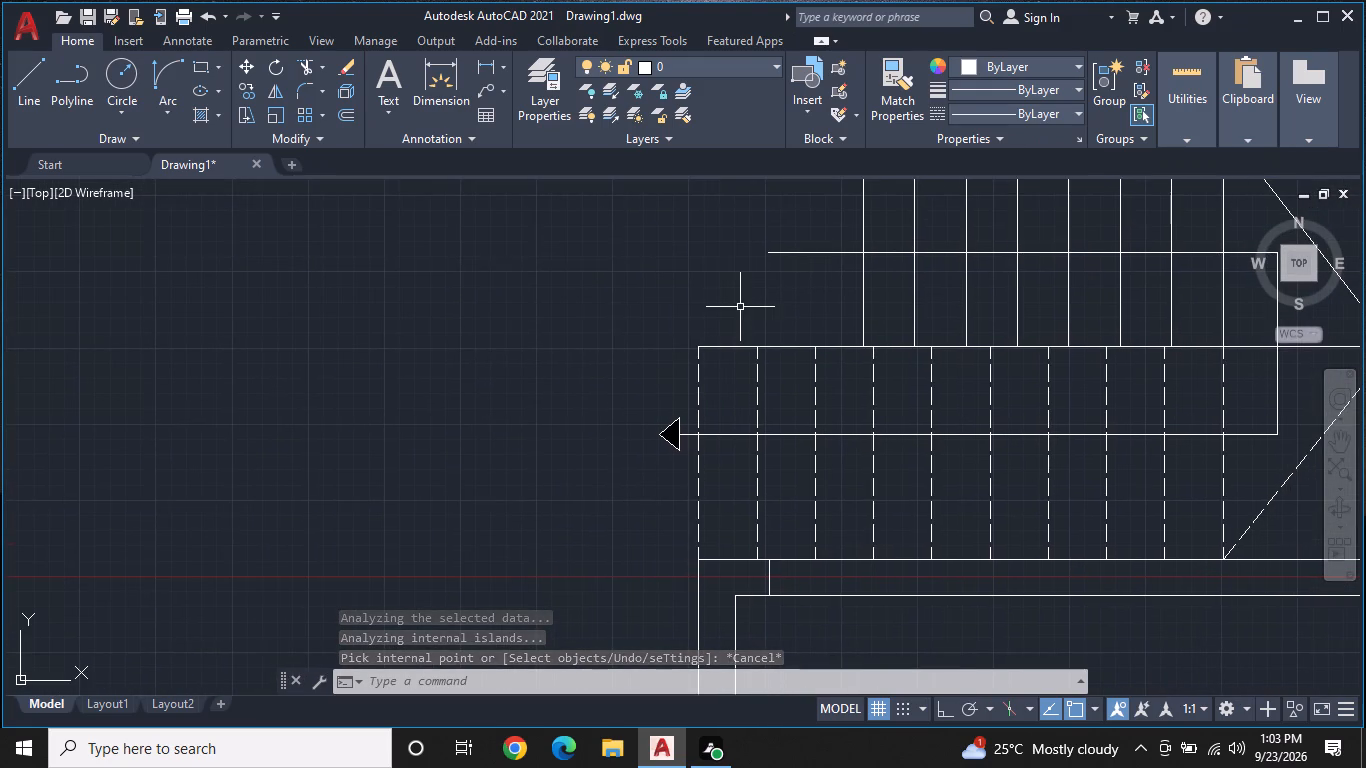
{"action": "type", "text": "C"}
{"action": "key", "text": "space"}
{"action": "scroll", "coordinate": [740, 307], "scroll_direction": "up", "scroll_amount": 1}
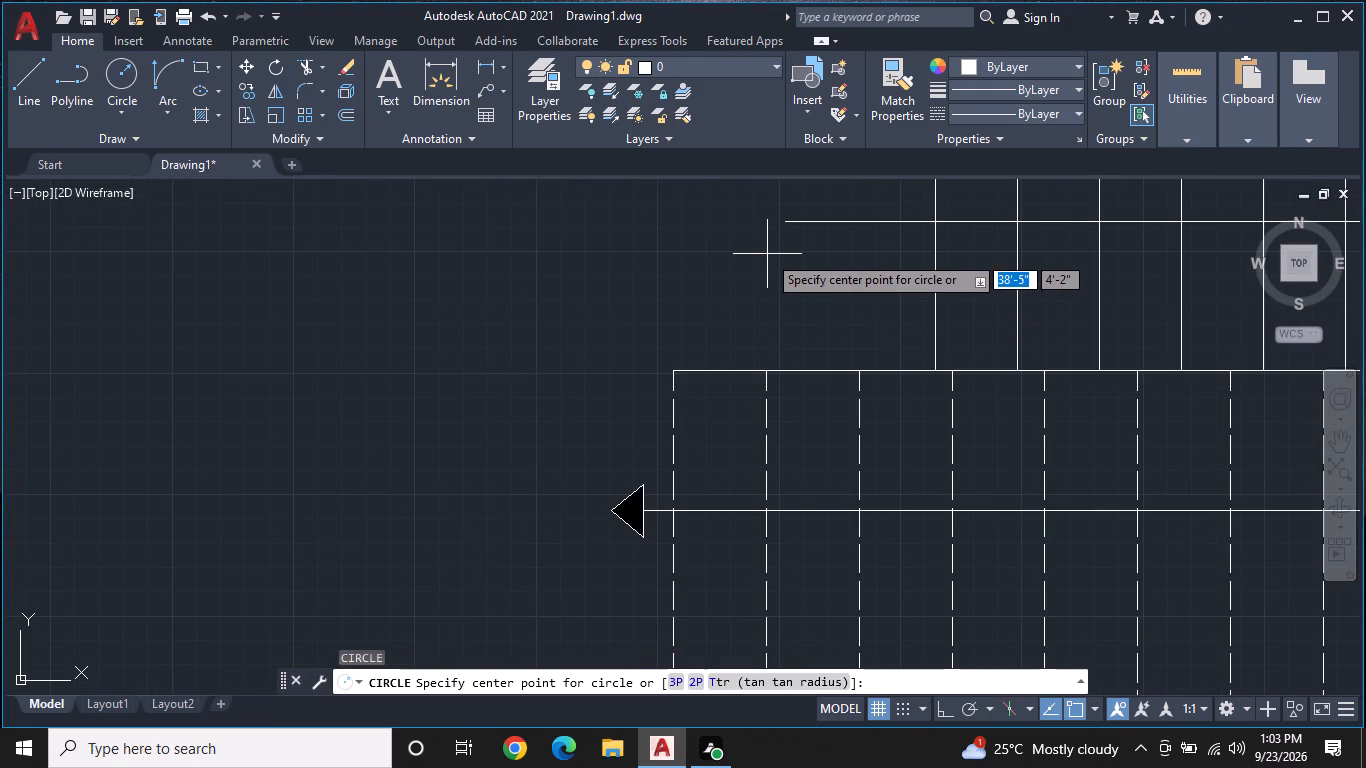
{"action": "left_click", "coordinate": [783, 222]}
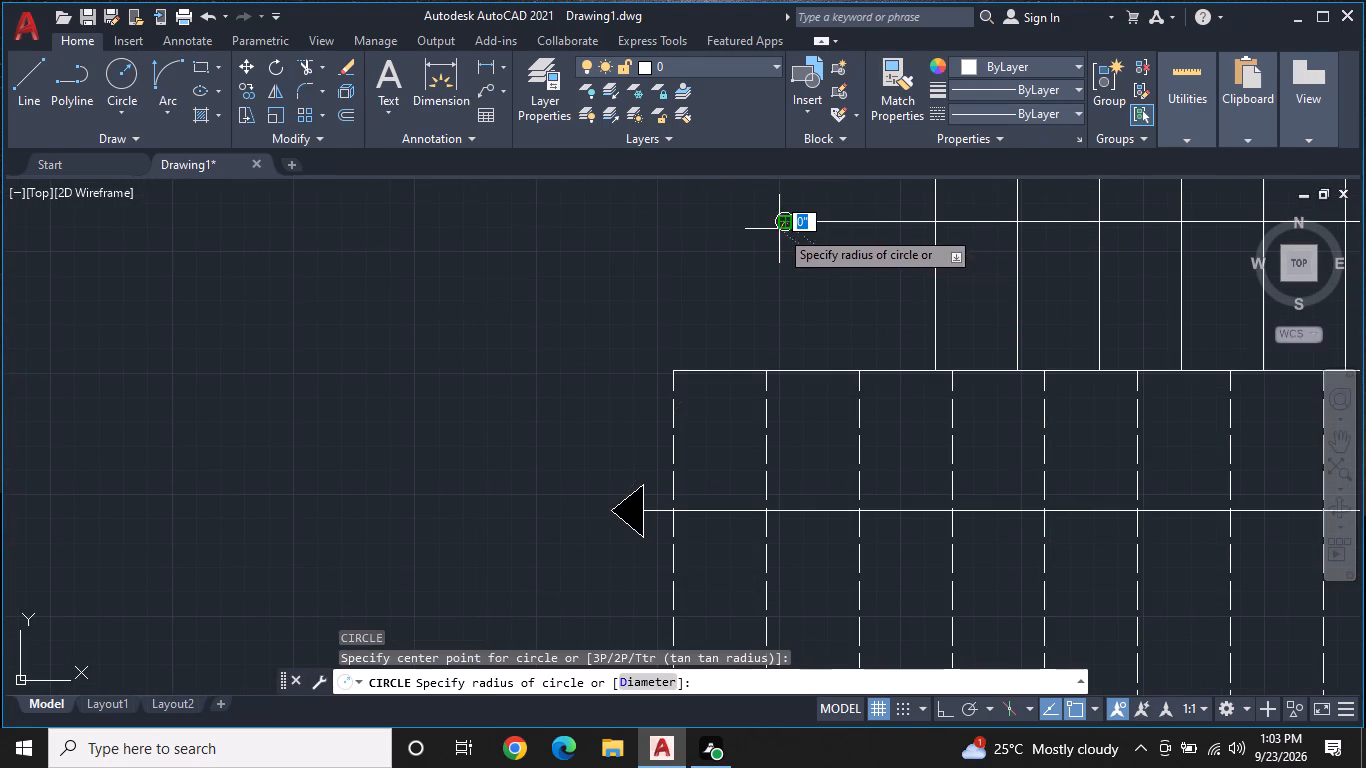
{"action": "left_click", "coordinate": [776, 235]}
Shrink the circle at the walk line's start to a radius of about 1".
{"action": "middle_click_drag", "start_coordinate": [826, 268], "coordinate": [822, 286]}
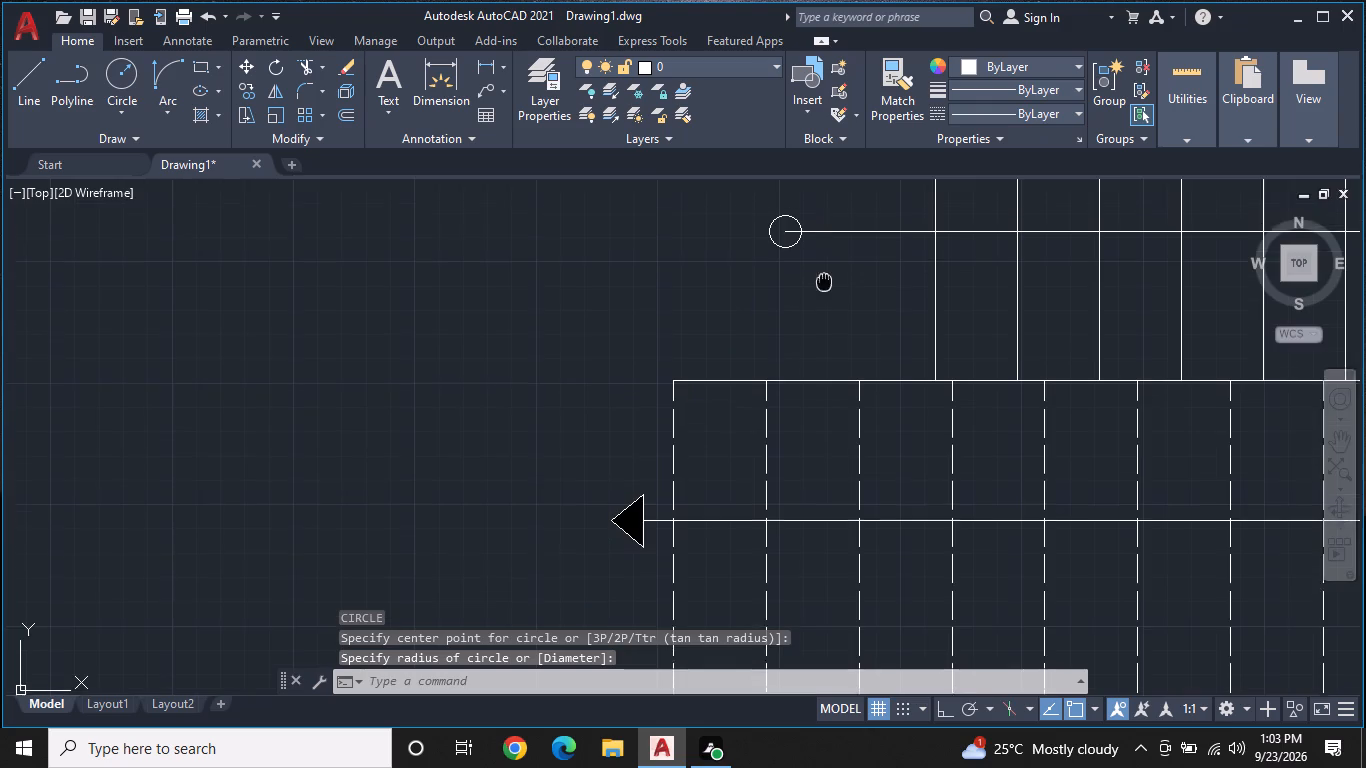
{"action": "middle_click_drag", "start_coordinate": [822, 286], "coordinate": [750, 350]}
{"action": "scroll", "coordinate": [733, 325], "scroll_direction": "up", "scroll_amount": 3}
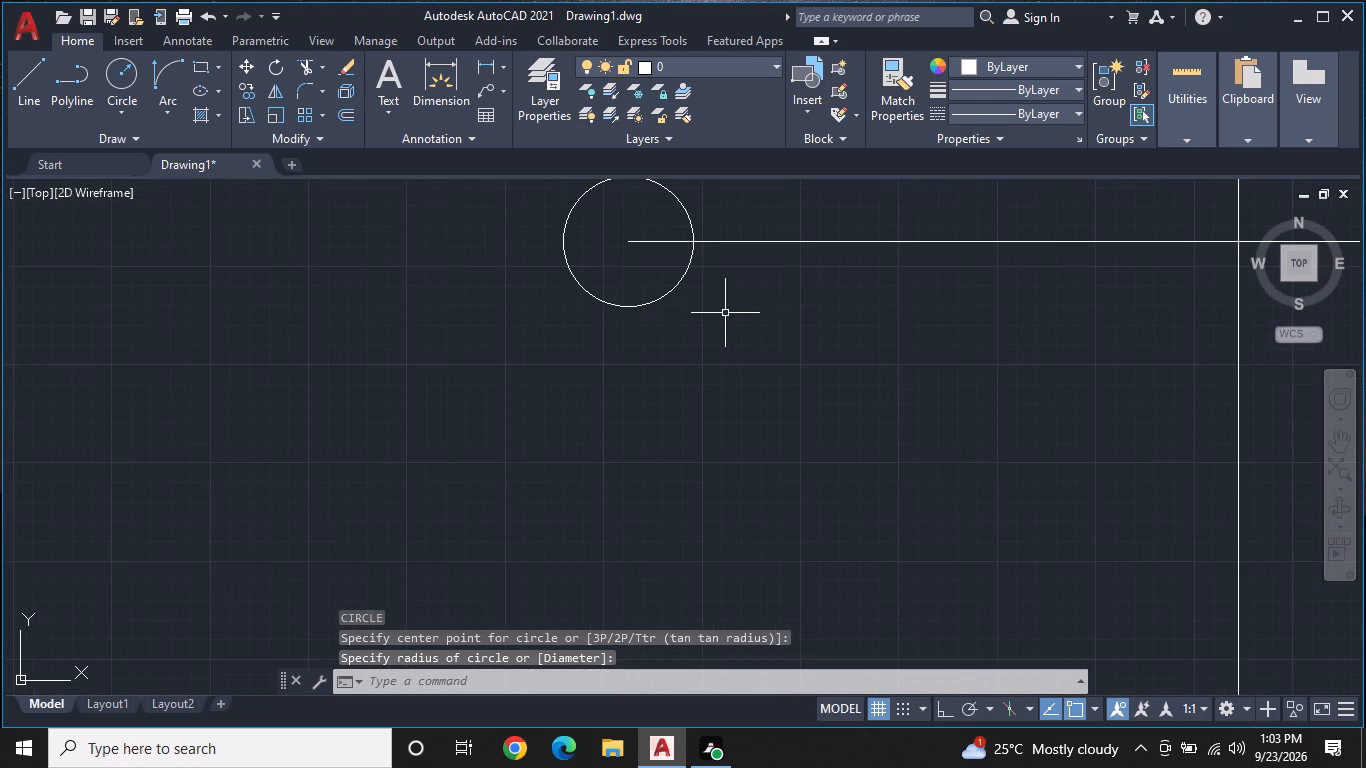
{"action": "middle_click_drag", "start_coordinate": [725, 313], "coordinate": [709, 384]}
{"action": "left_click", "coordinate": [671, 333]}
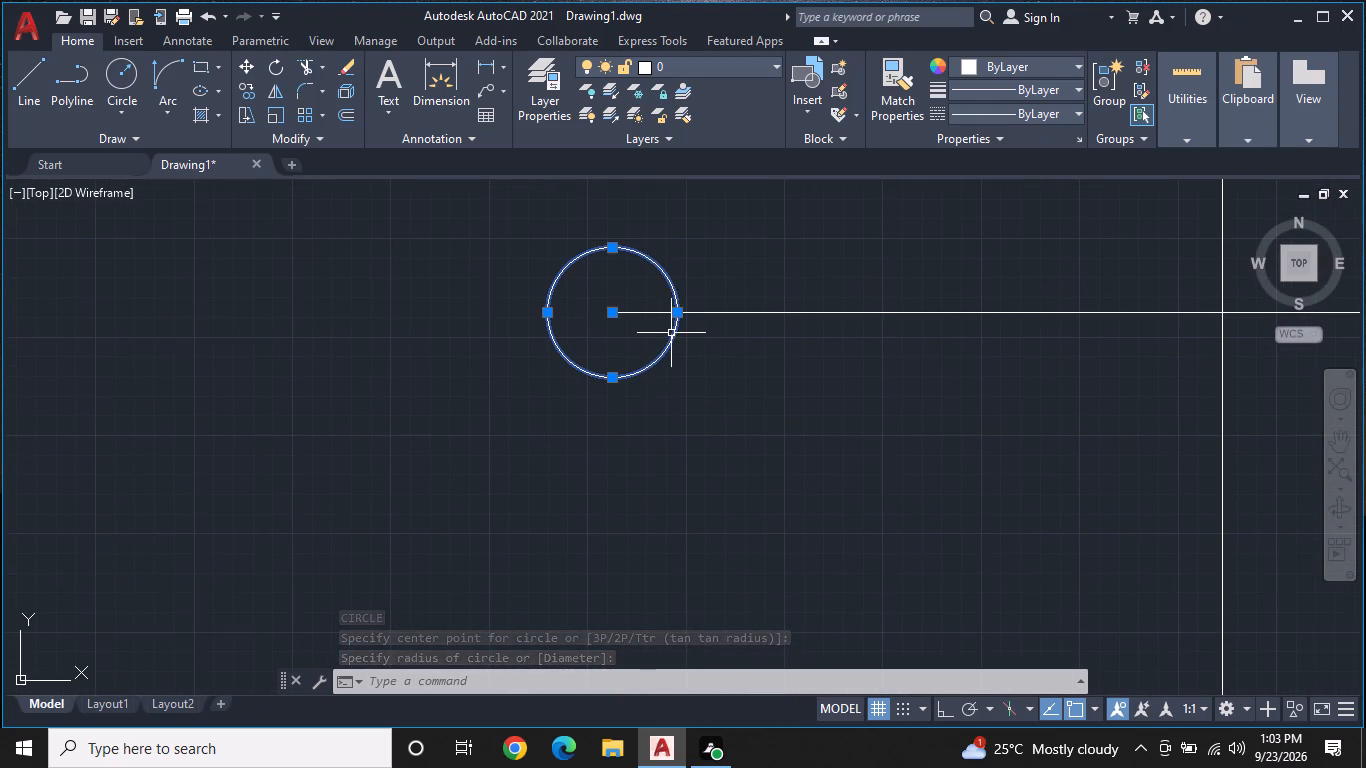
{"action": "left_click", "coordinate": [682, 309]}
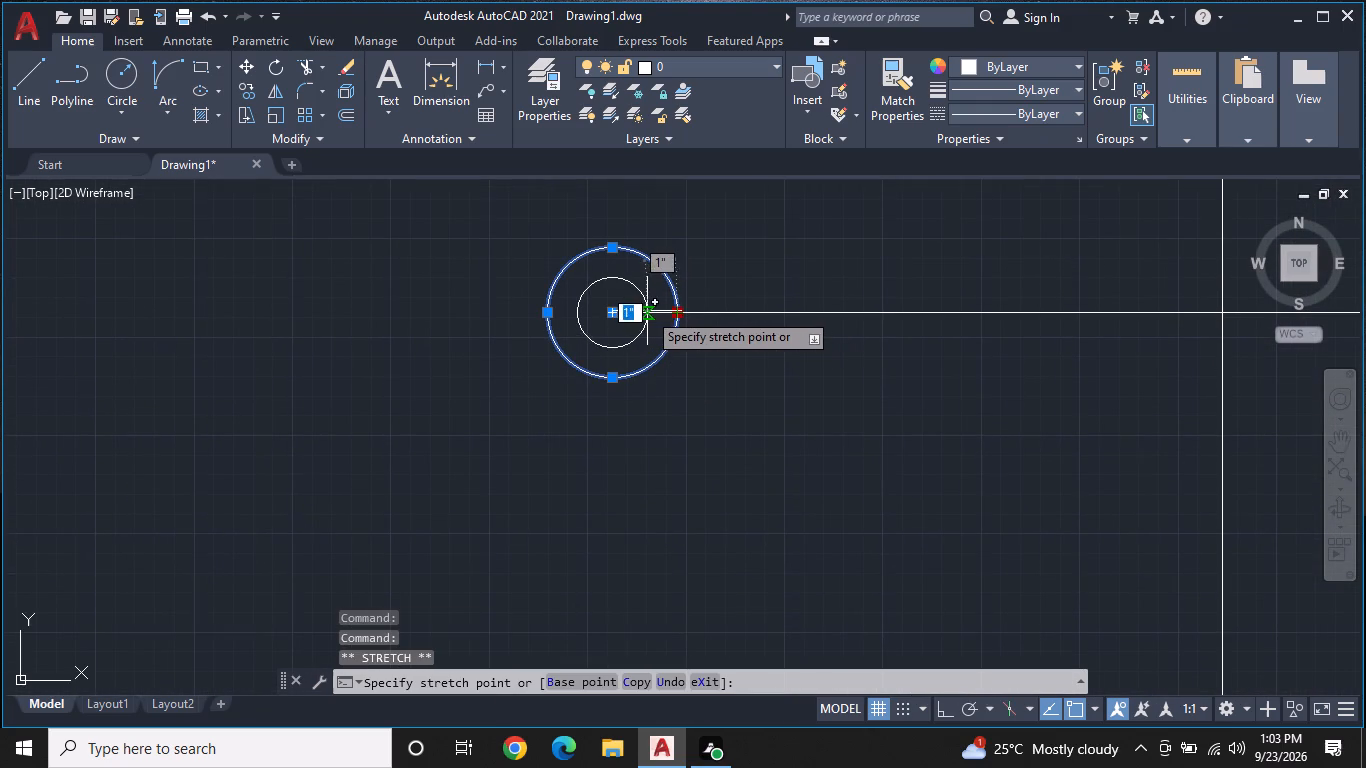
{"action": "left_click", "coordinate": [649, 309]}
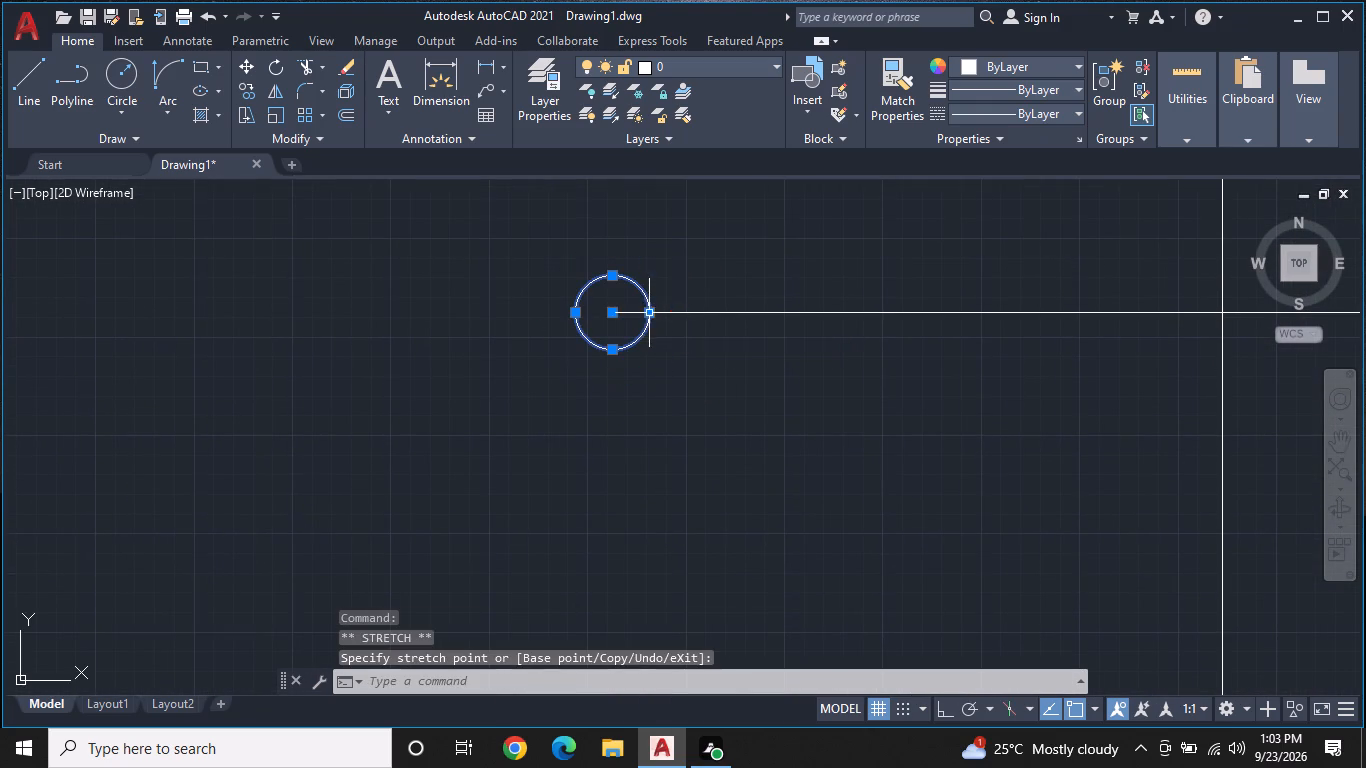
Move the circle from its right quadrant to the walk line's endpoint, so the line starts at its edge.
{"action": "type", "text": "M"}
{"action": "key", "text": "space"}
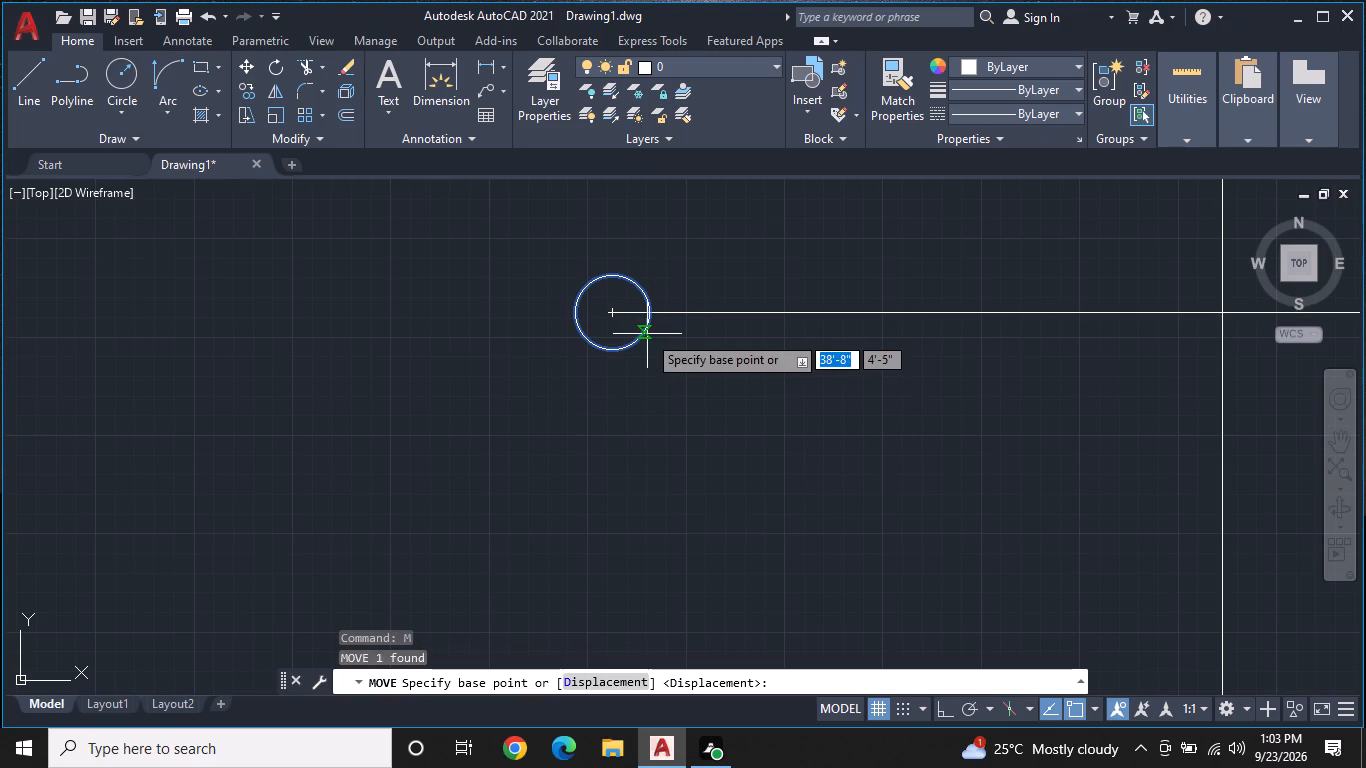
{"action": "left_click", "coordinate": [651, 315]}
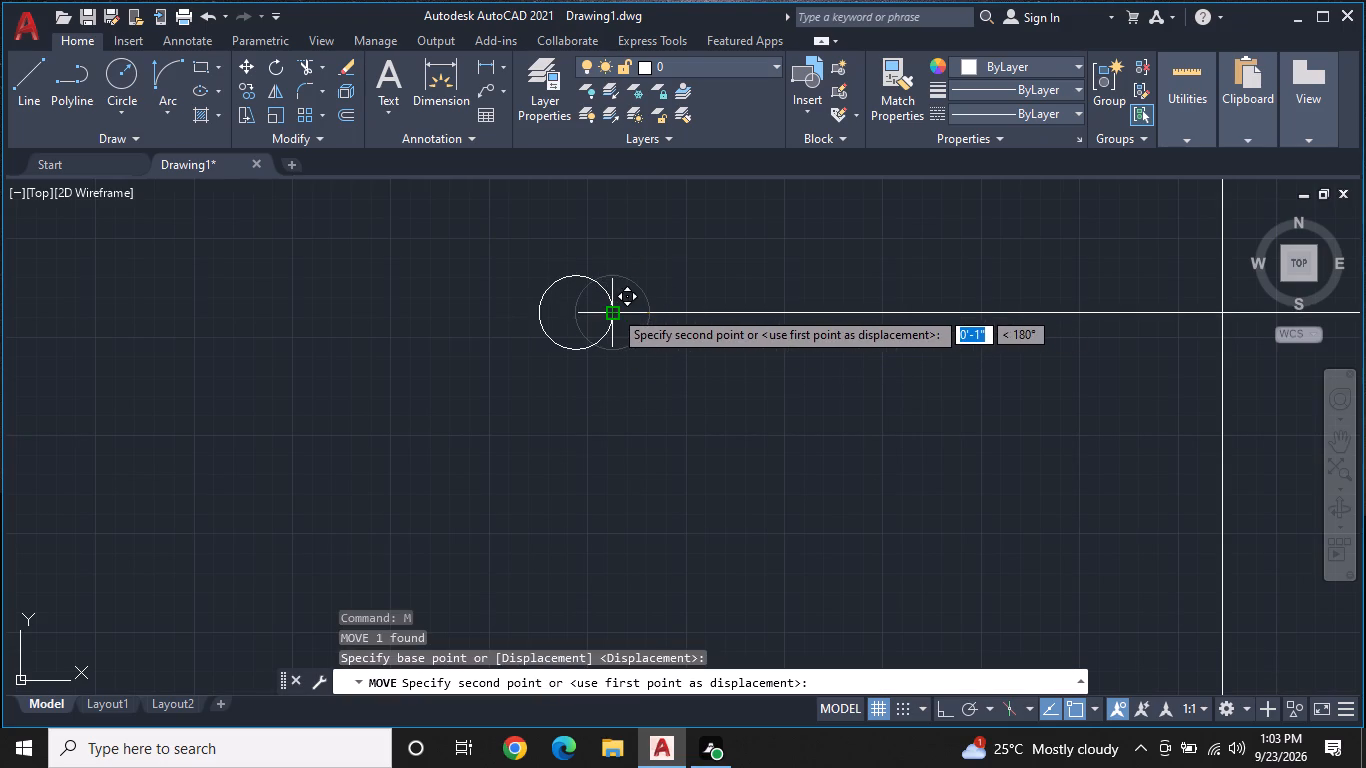
{"action": "left_click", "coordinate": [613, 309]}
{"action": "key", "text": "Escape"}
Review the staircase and the whole floor plan, then examine the two upper rooms and their shared partition.
{"action": "scroll", "coordinate": [660, 348], "scroll_direction": "down", "scroll_amount": 4}
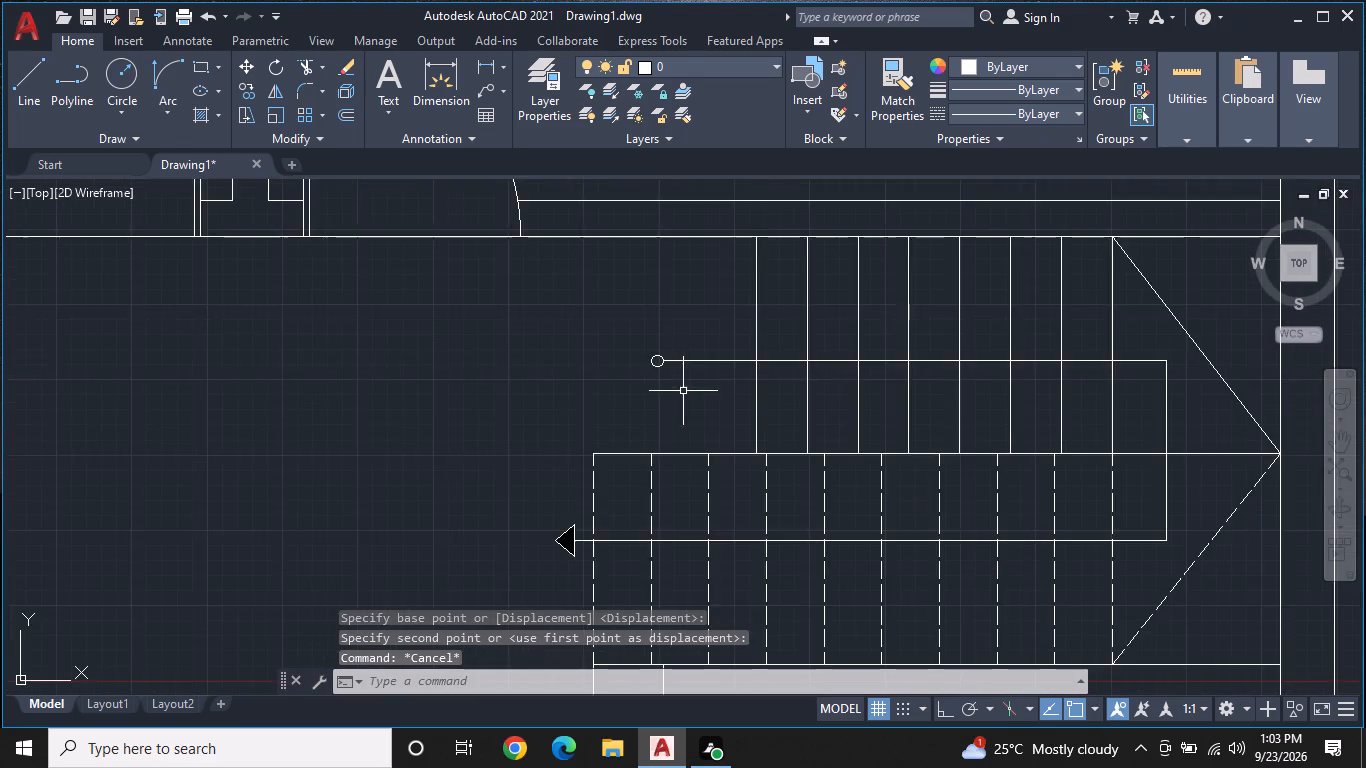
{"action": "scroll", "coordinate": [684, 395], "scroll_direction": "down", "scroll_amount": 1}
{"action": "middle_click_drag", "start_coordinate": [684, 398], "coordinate": [700, 358]}
{"action": "scroll", "coordinate": [700, 358], "scroll_direction": "down", "scroll_amount": 2}
{"action": "middle_click_drag", "start_coordinate": [716, 416], "coordinate": [736, 399]}
{"action": "scroll", "coordinate": [732, 410], "scroll_direction": "up", "scroll_amount": 1}
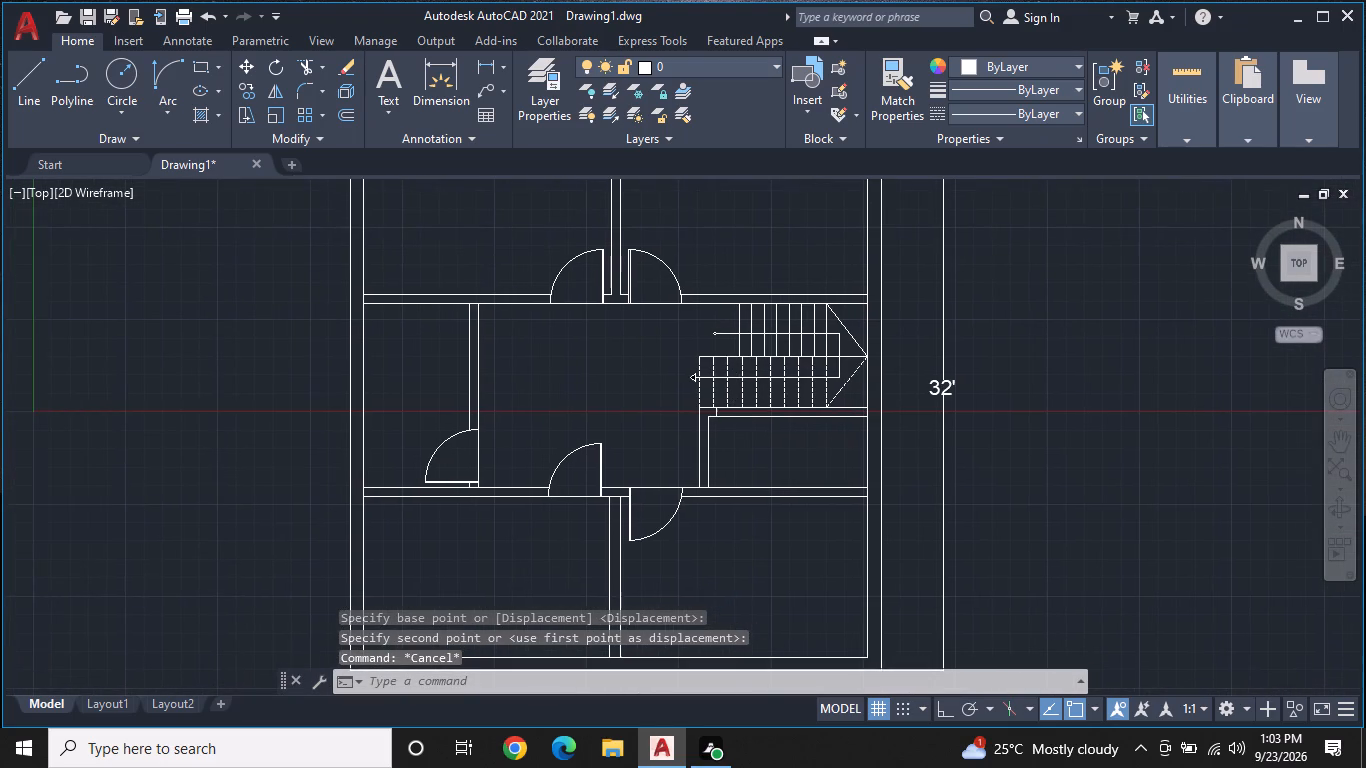
{"action": "middle_click_drag", "start_coordinate": [732, 419], "coordinate": [765, 392]}
{"action": "scroll", "coordinate": [765, 392], "scroll_direction": "up", "scroll_amount": 1}
{"action": "scroll", "coordinate": [765, 394], "scroll_direction": "down", "scroll_amount": 3}
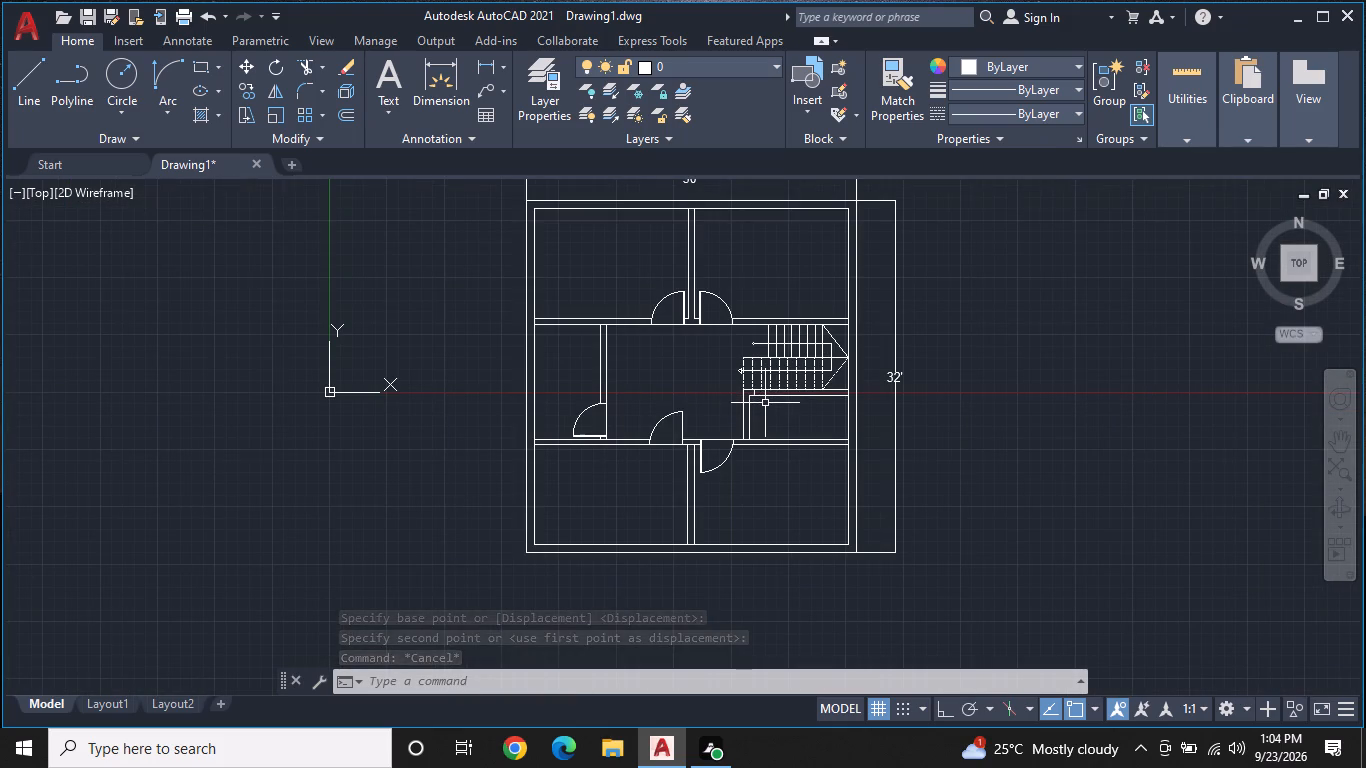
{"action": "middle_click", "coordinate": [765, 404]}
{"action": "scroll", "coordinate": [768, 399], "scroll_direction": "up", "scroll_amount": 1}
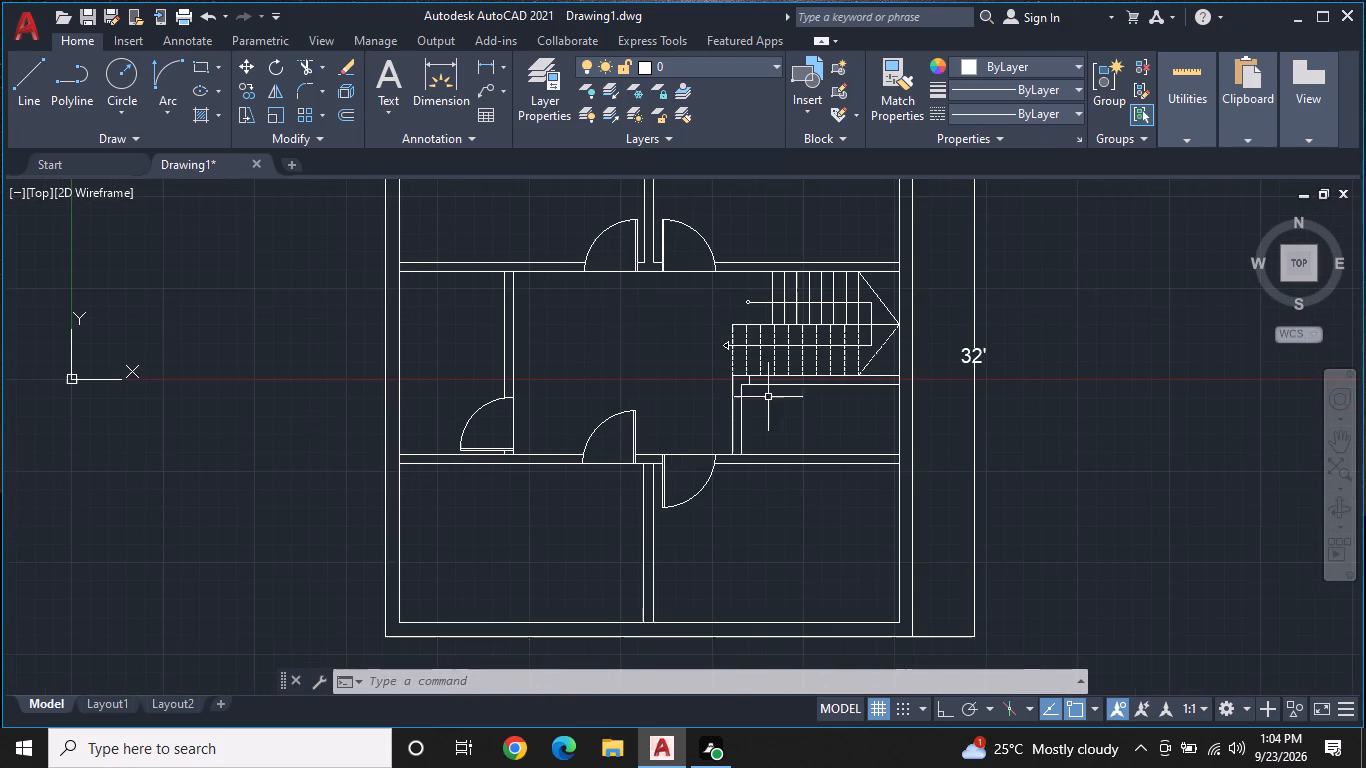
{"action": "middle_click_drag", "start_coordinate": [764, 384], "coordinate": [767, 397]}
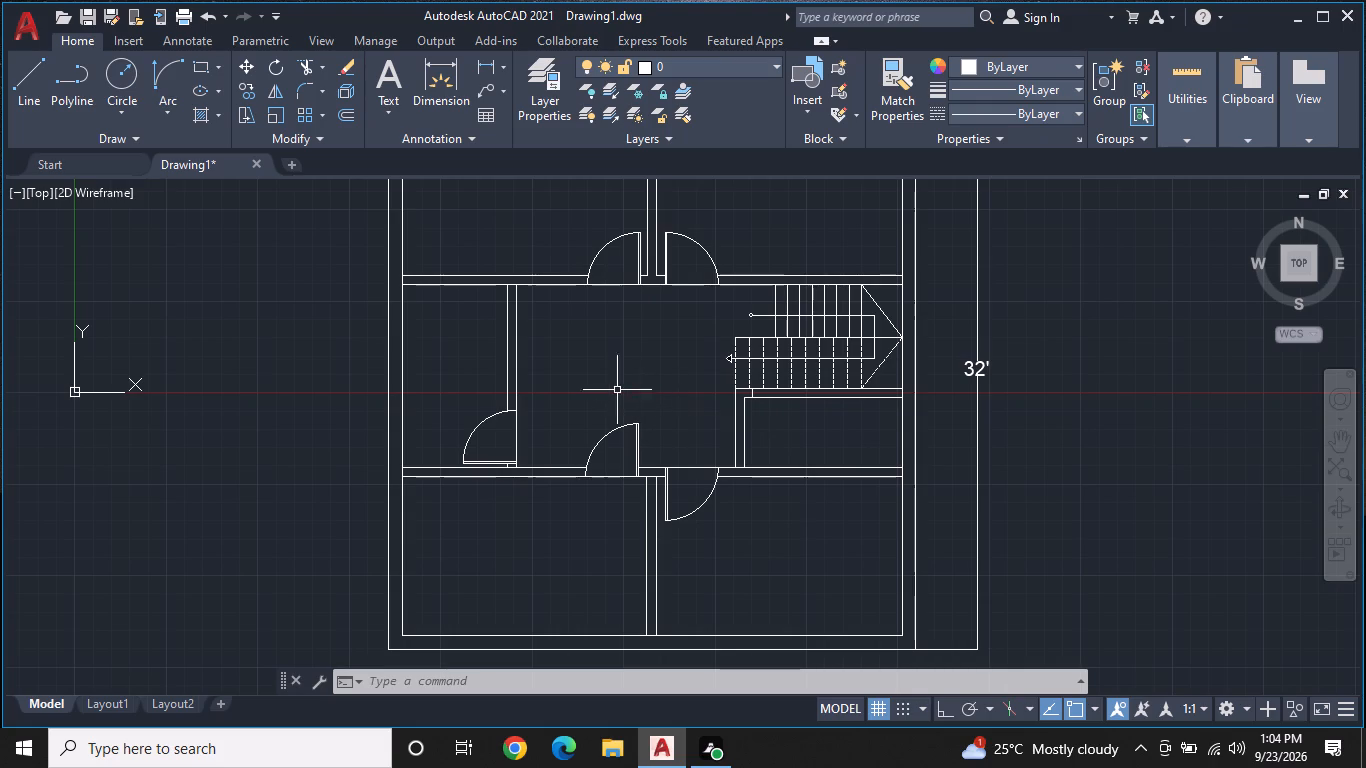
{"action": "middle_click_drag", "start_coordinate": [522, 327], "coordinate": [557, 363]}
{"action": "scroll", "coordinate": [557, 364], "scroll_direction": "down", "scroll_amount": 1}
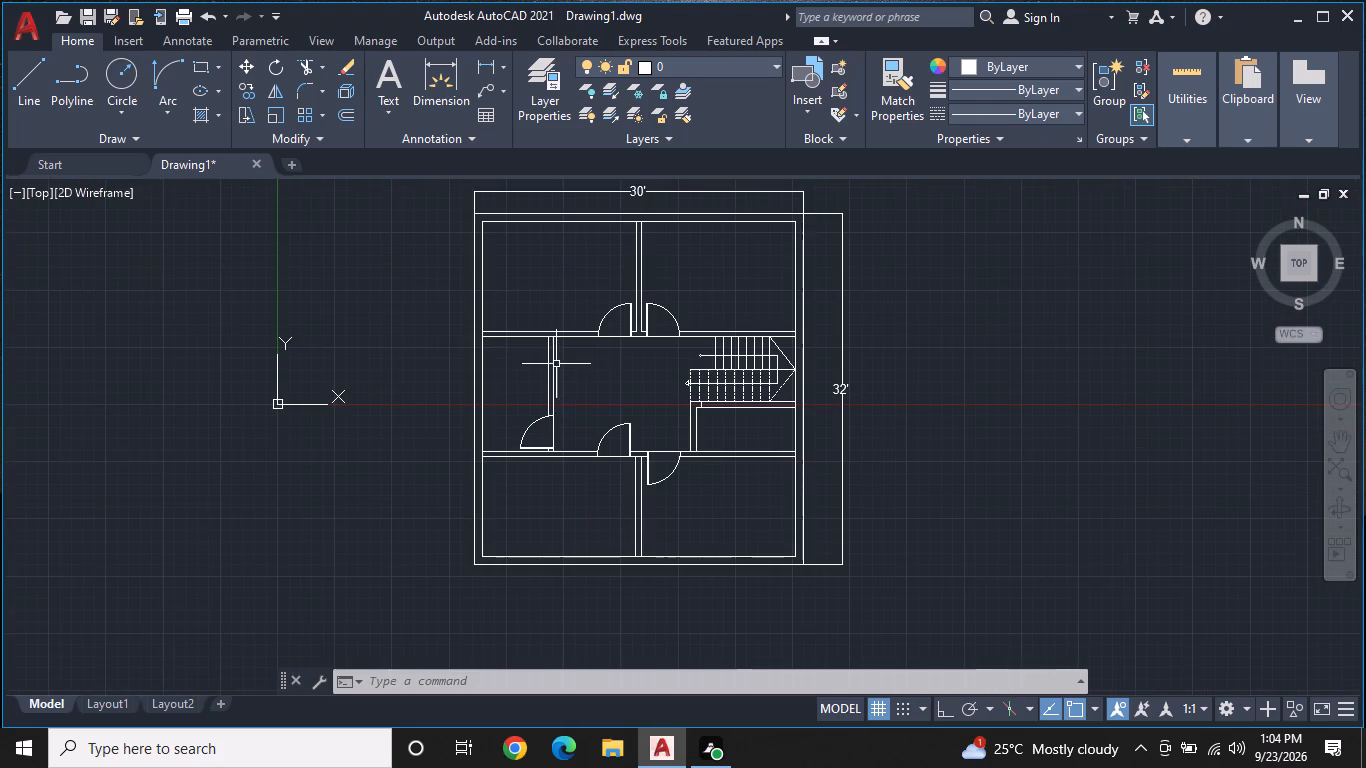
{"action": "middle_click_drag", "start_coordinate": [592, 363], "coordinate": [605, 369]}
{"action": "middle_click_drag", "start_coordinate": [598, 354], "coordinate": [586, 383]}
{"action": "scroll", "coordinate": [618, 315], "scroll_direction": "up", "scroll_amount": 1}
{"action": "middle_click_drag", "start_coordinate": [630, 298], "coordinate": [629, 311]}
{"action": "scroll", "coordinate": [629, 311], "scroll_direction": "up", "scroll_amount": 2}
{"action": "middle_click_drag", "start_coordinate": [627, 286], "coordinate": [612, 322]}
{"action": "scroll", "coordinate": [611, 323], "scroll_direction": "down", "scroll_amount": 1}
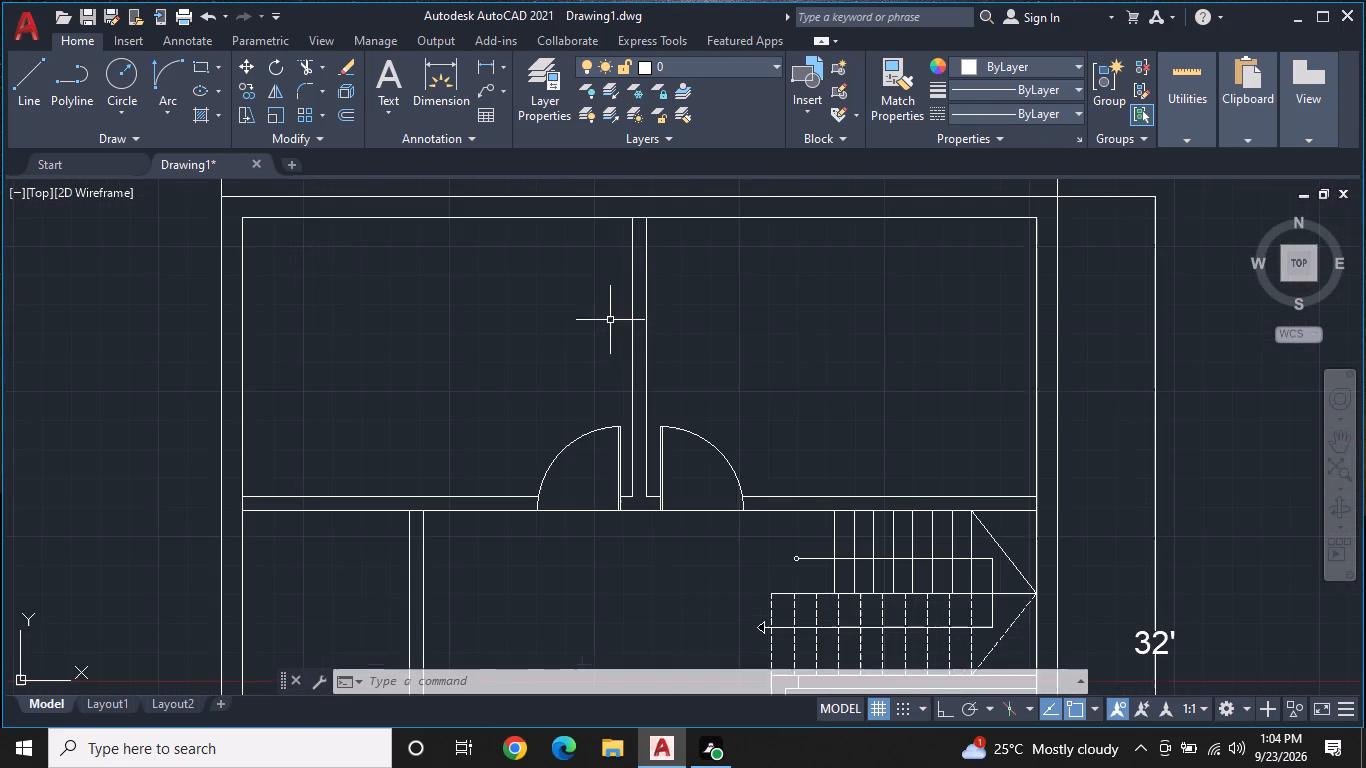
With ortho on, draw an L-shaped outline in the upper-left room: about 6'-5" down from the top wall, then across to the partition.
{"action": "key", "text": "l"}
{"action": "key", "text": "space"}
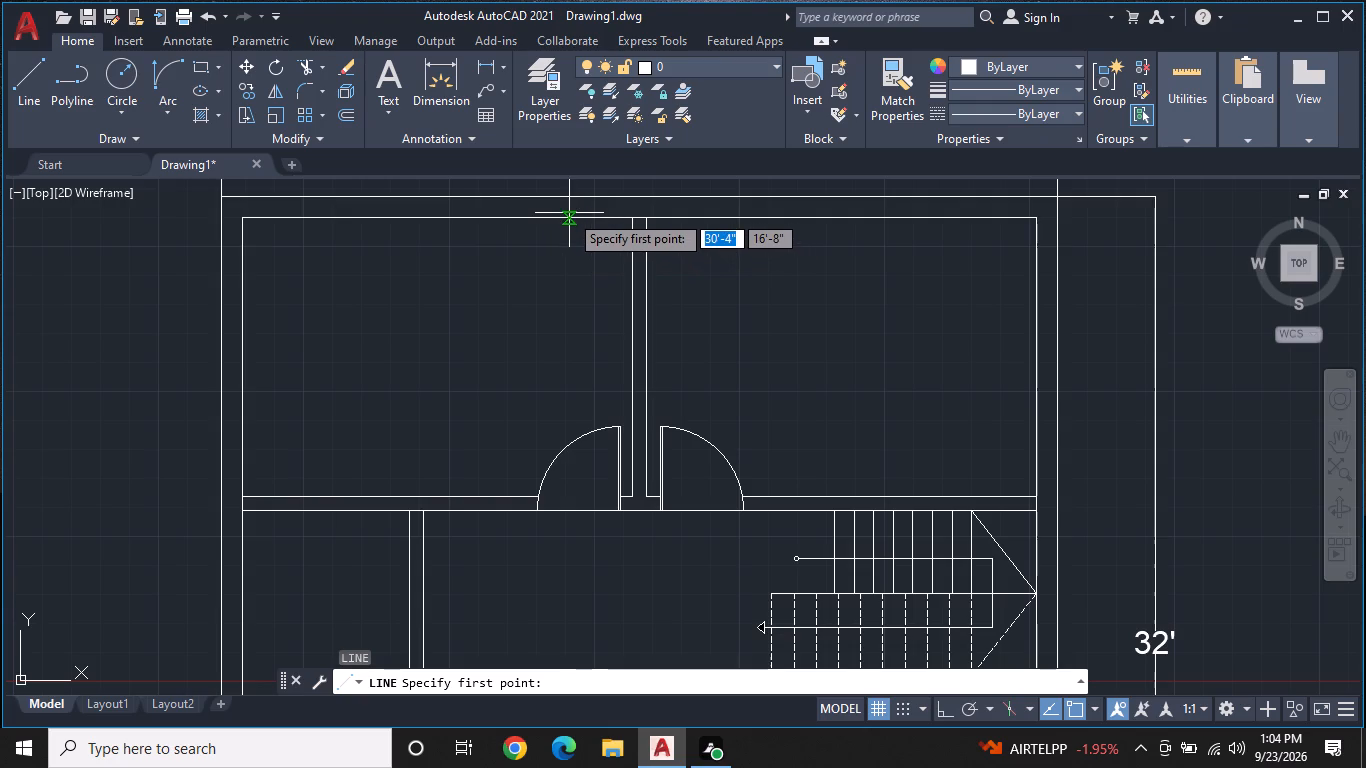
{"action": "left_click", "coordinate": [575, 219]}
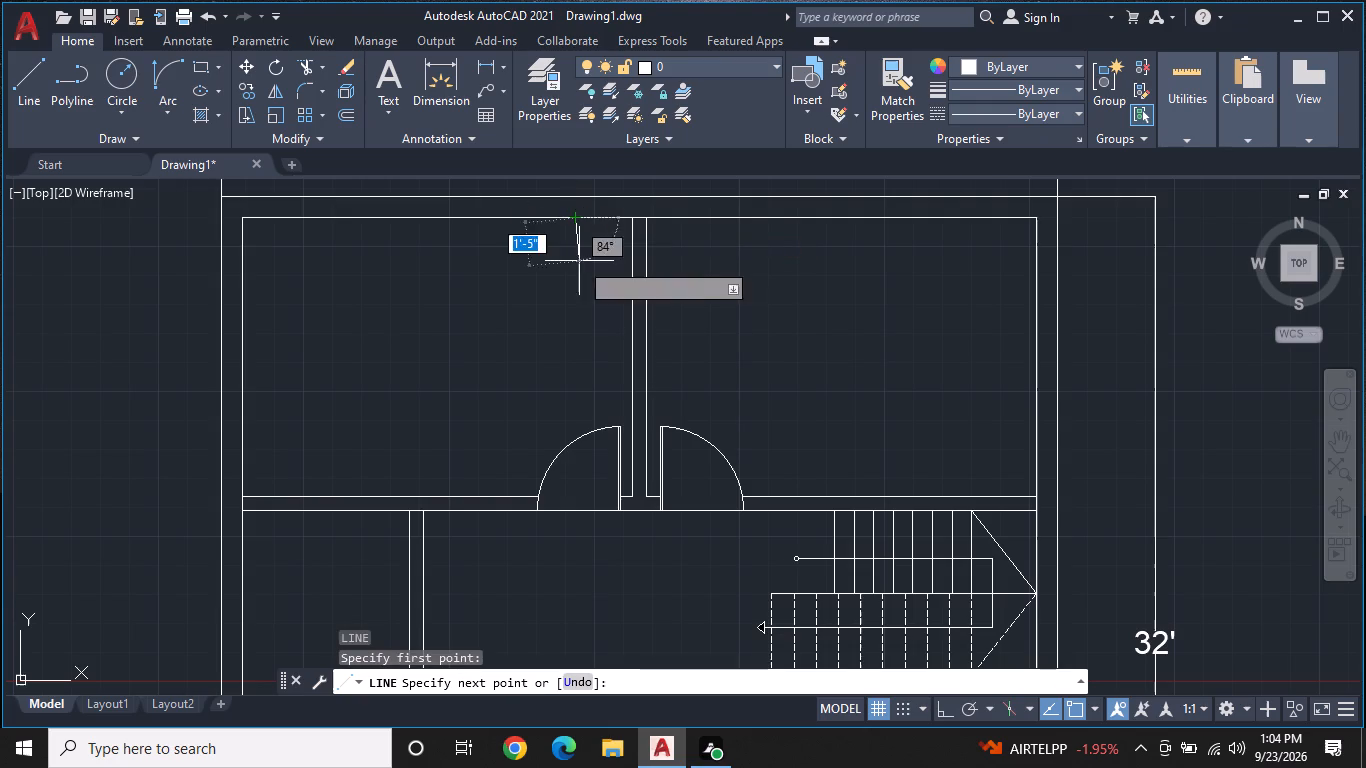
{"action": "key", "text": "F8"}
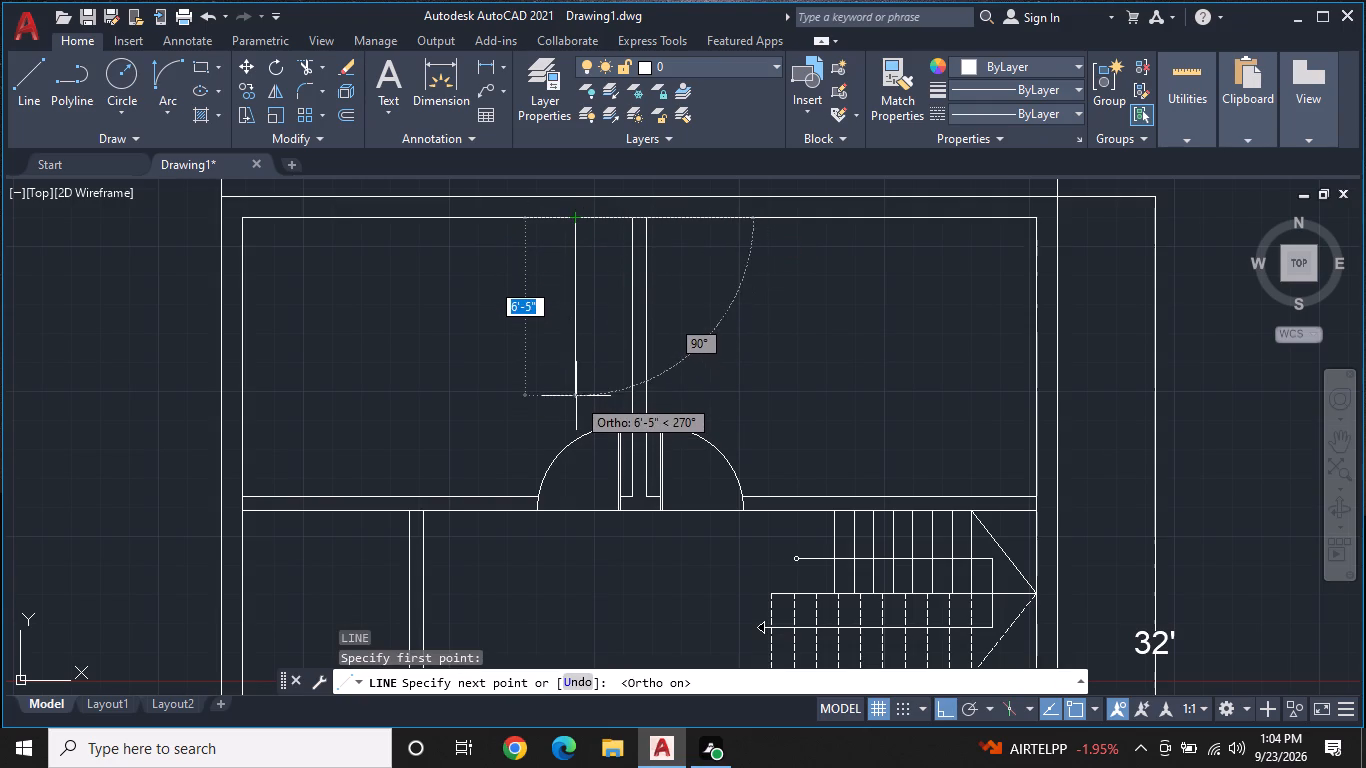
{"action": "left_click", "coordinate": [575, 392]}
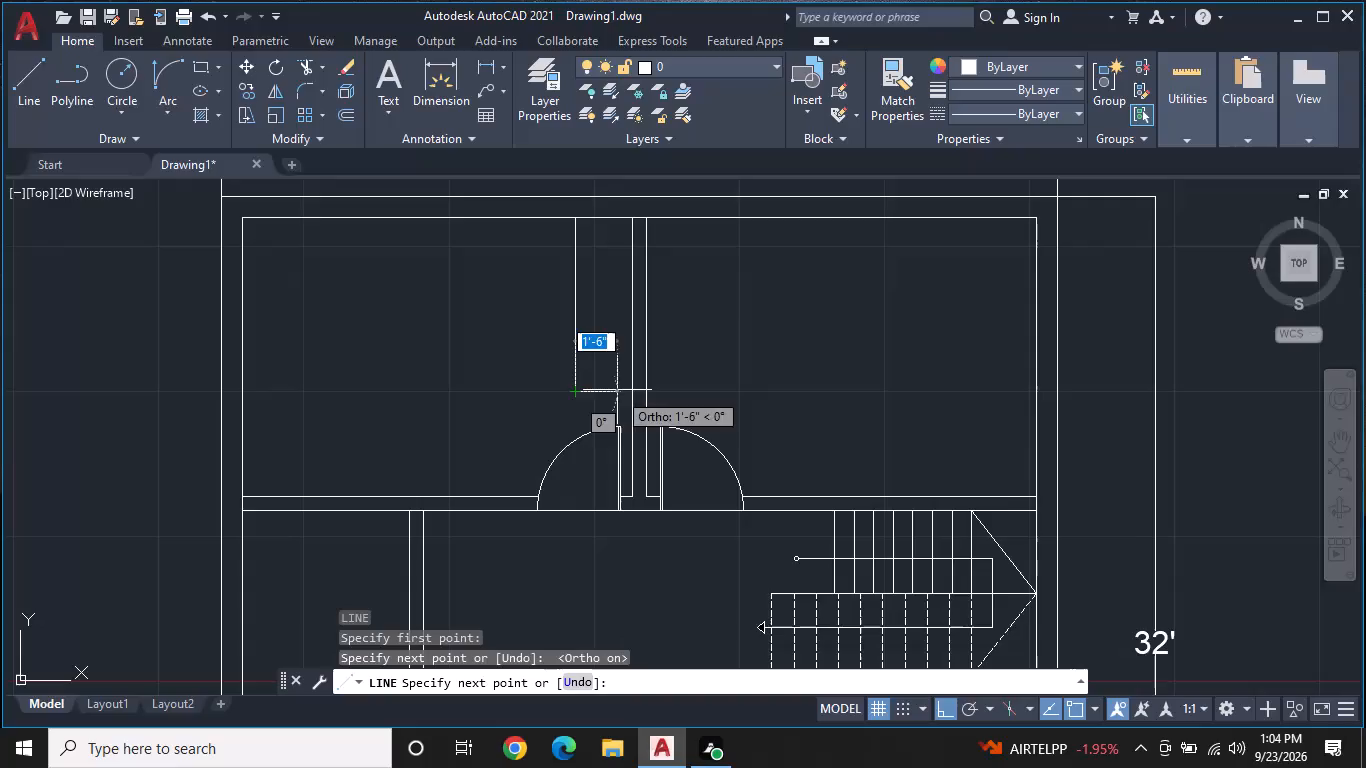
{"action": "left_click", "coordinate": [629, 389]}
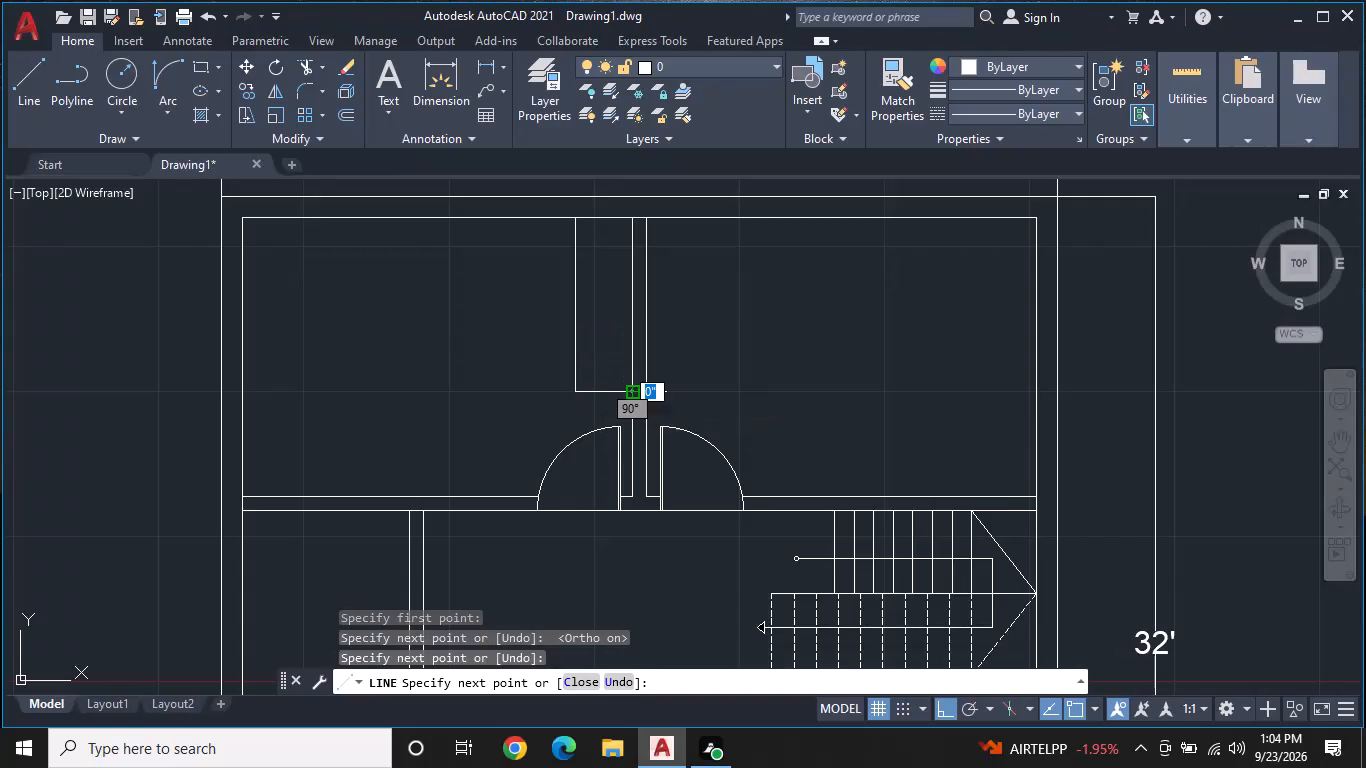
{"action": "key", "text": "space"}
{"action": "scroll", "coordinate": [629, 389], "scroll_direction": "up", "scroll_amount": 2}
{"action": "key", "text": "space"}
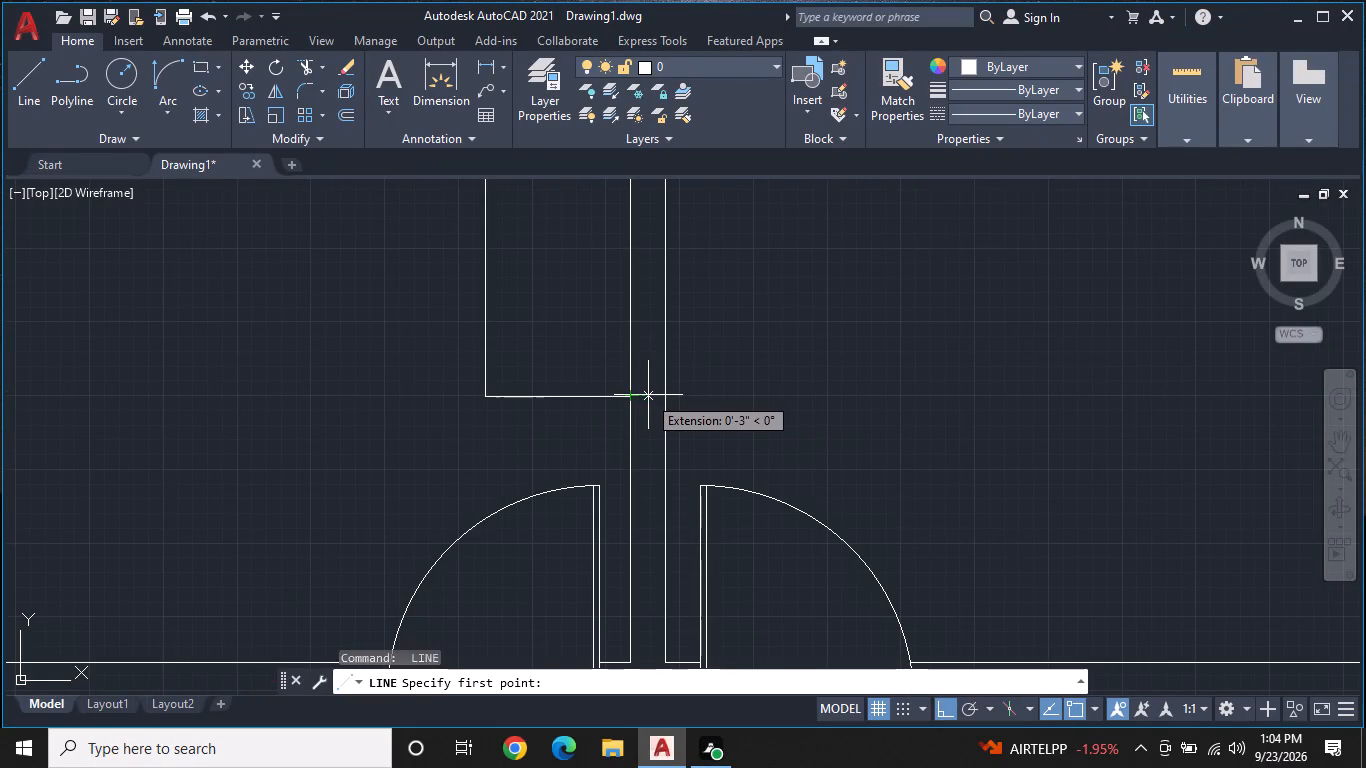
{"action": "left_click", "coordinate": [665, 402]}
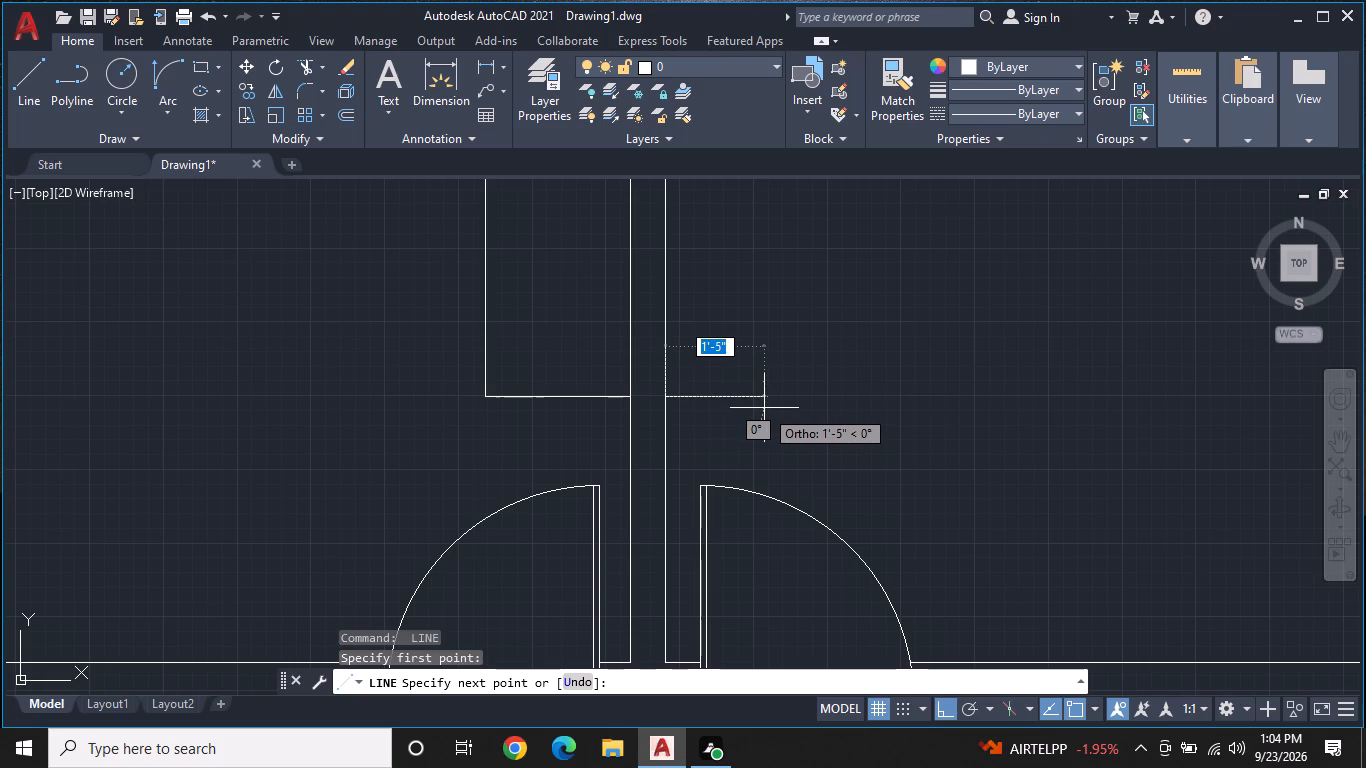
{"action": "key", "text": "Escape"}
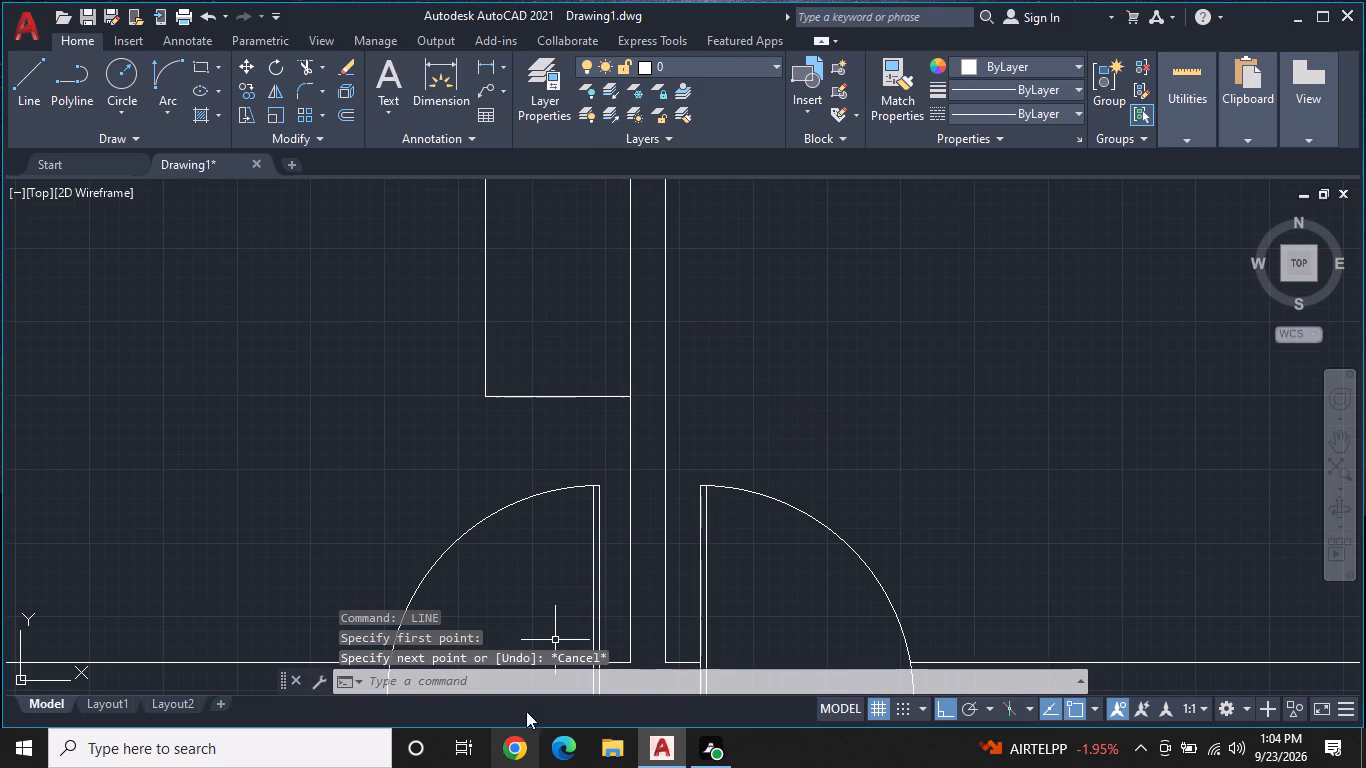
Check the length of the L-shaped outline's horizontal edge with a temporary linear dimension.
{"action": "double_click", "coordinate": [489, 61]}
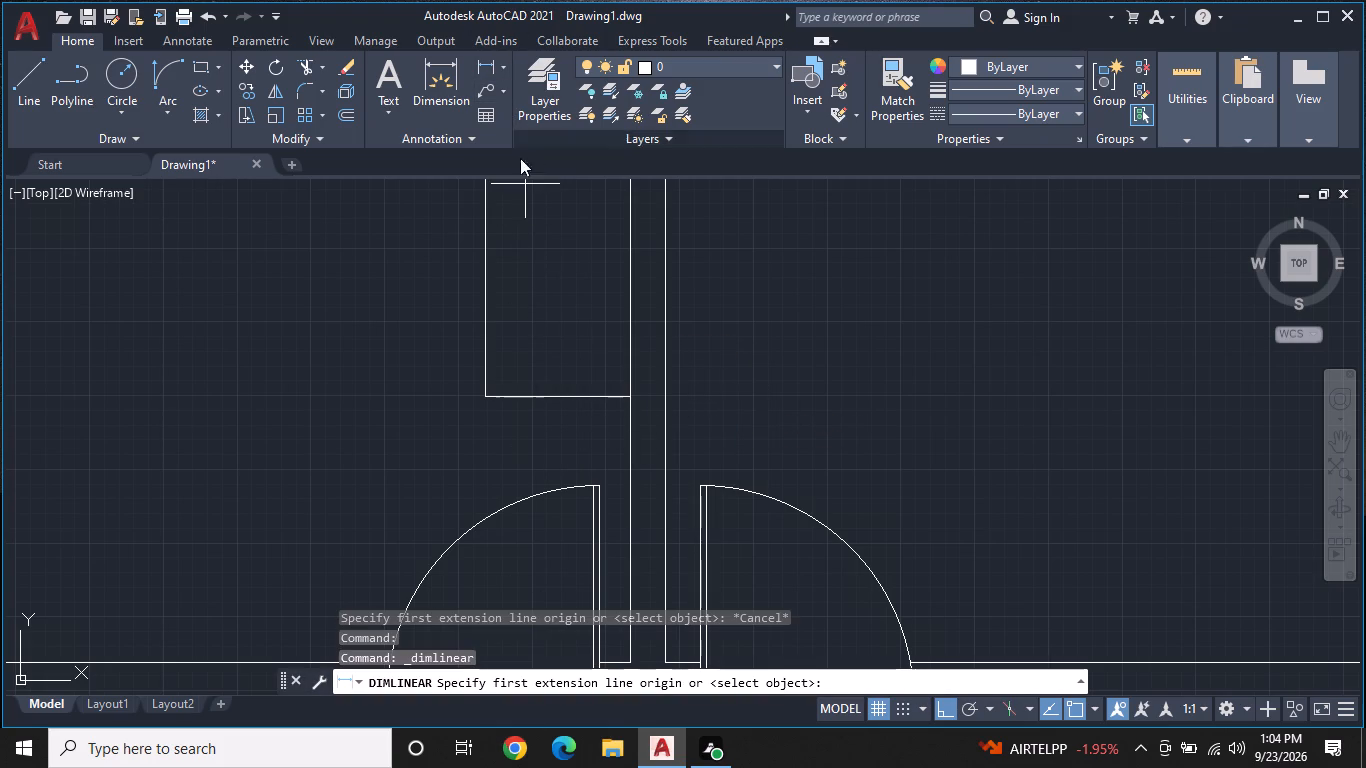
{"action": "key", "text": "space"}
{"action": "left_click", "coordinate": [542, 397]}
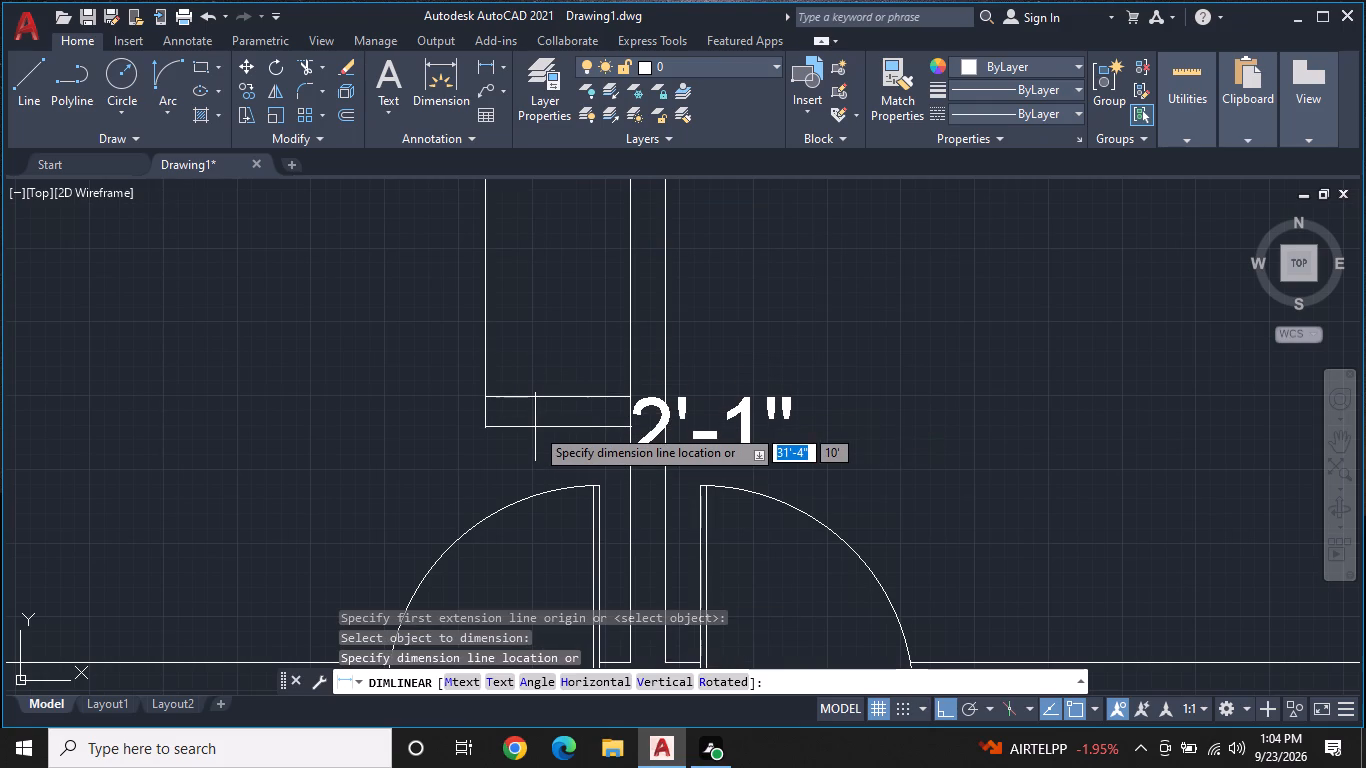
{"action": "key", "text": "Escape"}
Draw a matching L-shaped outline in the upper-right room: 2'-1" out from the partition, level with the left outline, then up to the top wall.
{"action": "type", "text": "L"}
{"action": "key", "text": "space"}
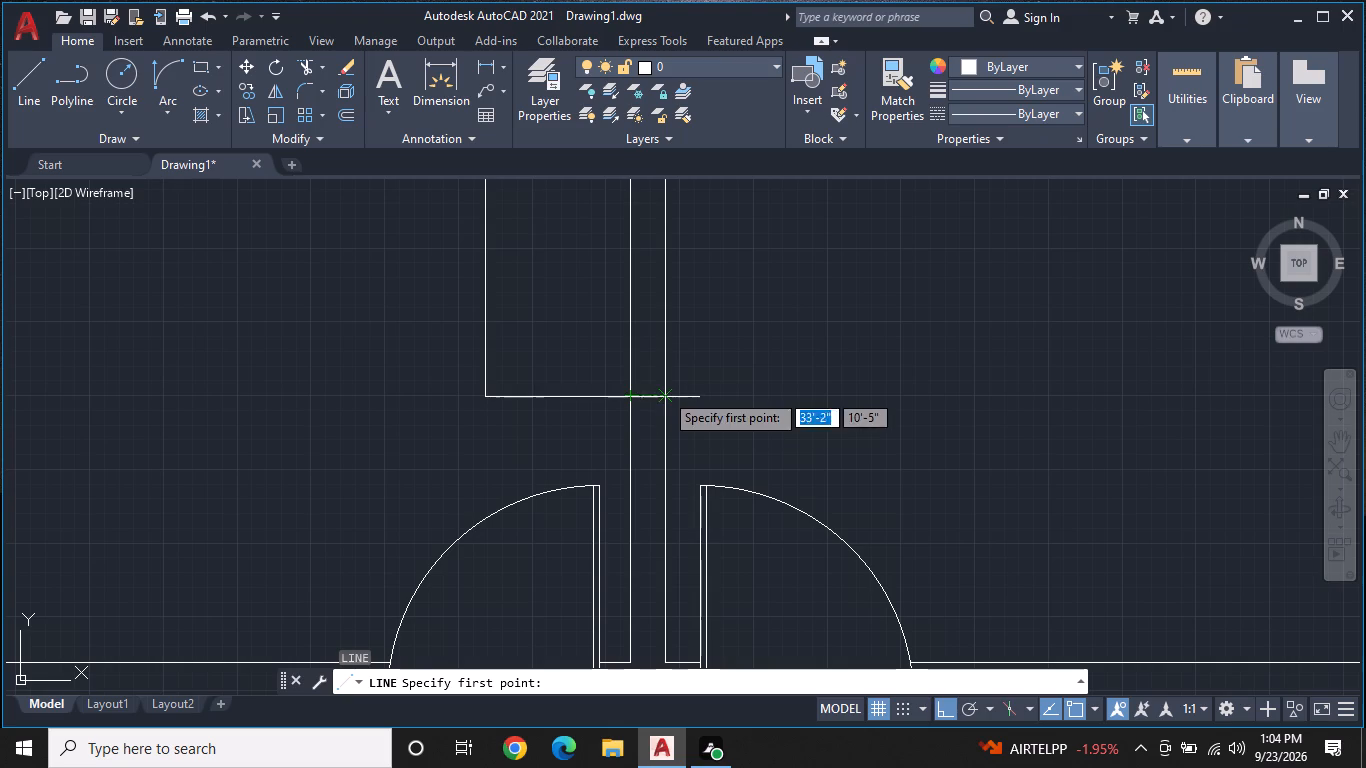
{"action": "left_click", "coordinate": [664, 392]}
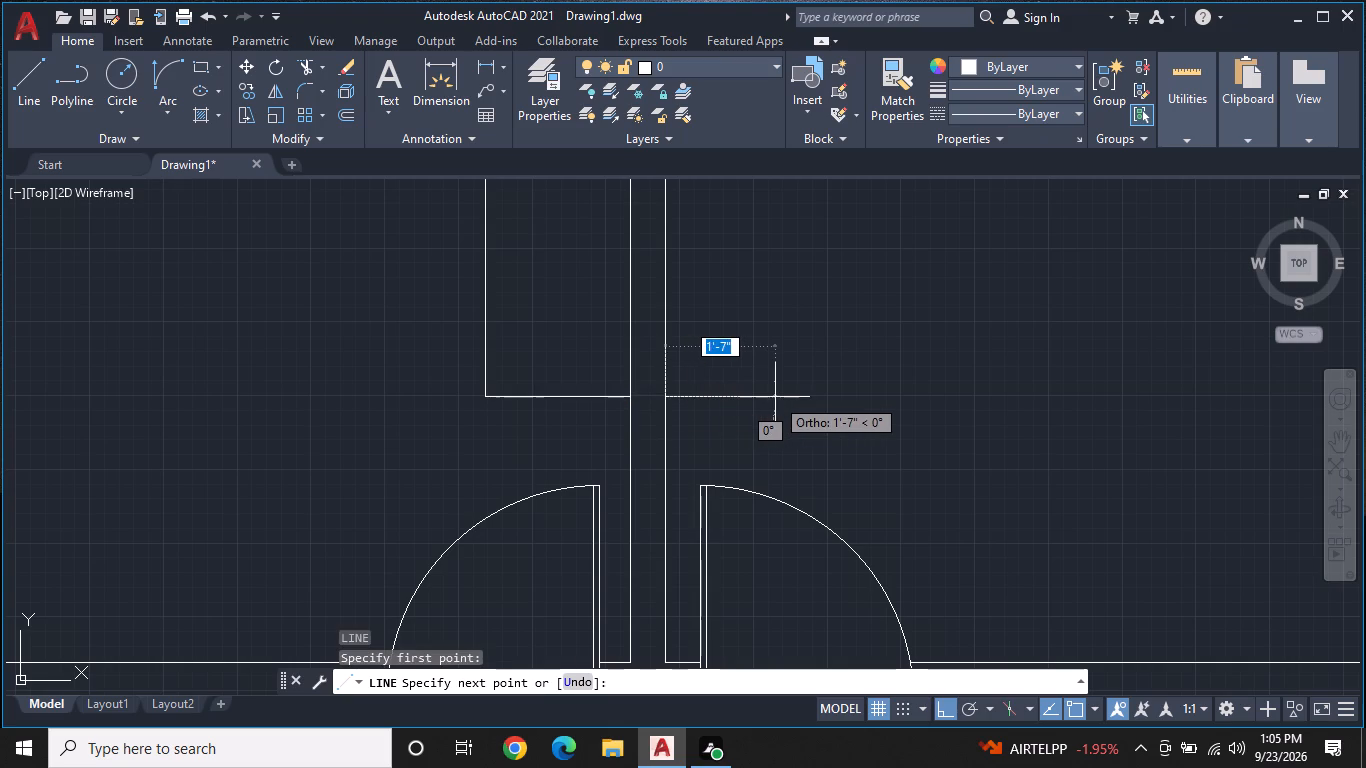
{"action": "type", "text": "2'11\""}
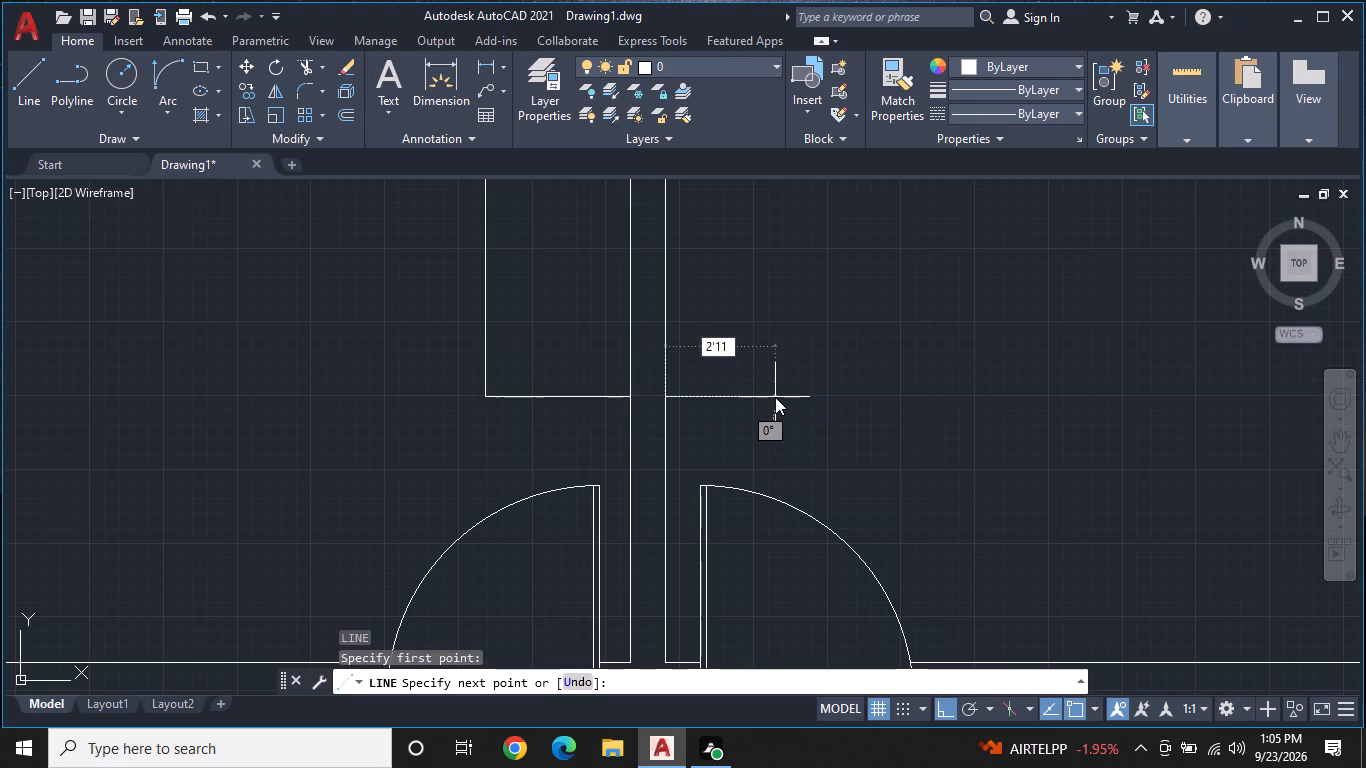
{"action": "key", "text": "Return"}
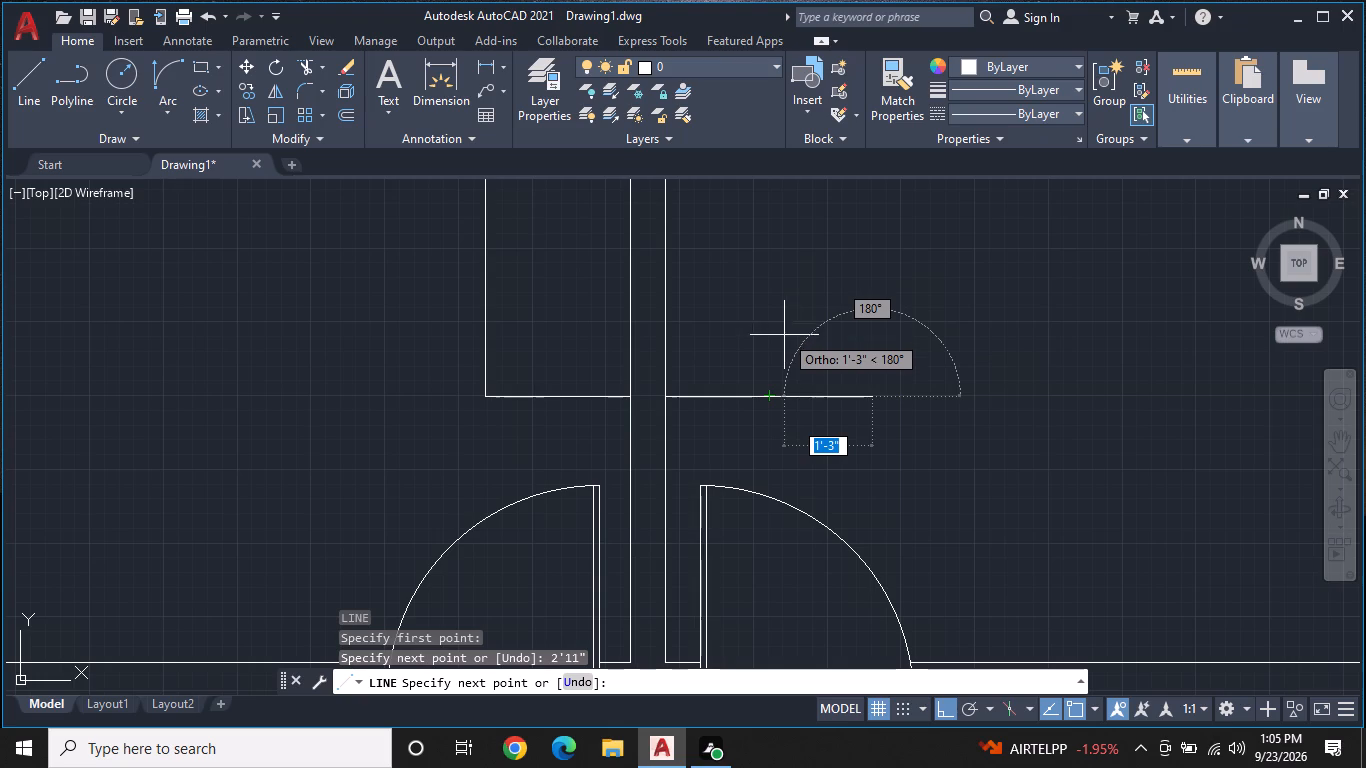
{"action": "middle_click_drag", "start_coordinate": [795, 257], "coordinate": [766, 341]}
{"action": "scroll", "coordinate": [754, 351], "scroll_direction": "down", "scroll_amount": 2}
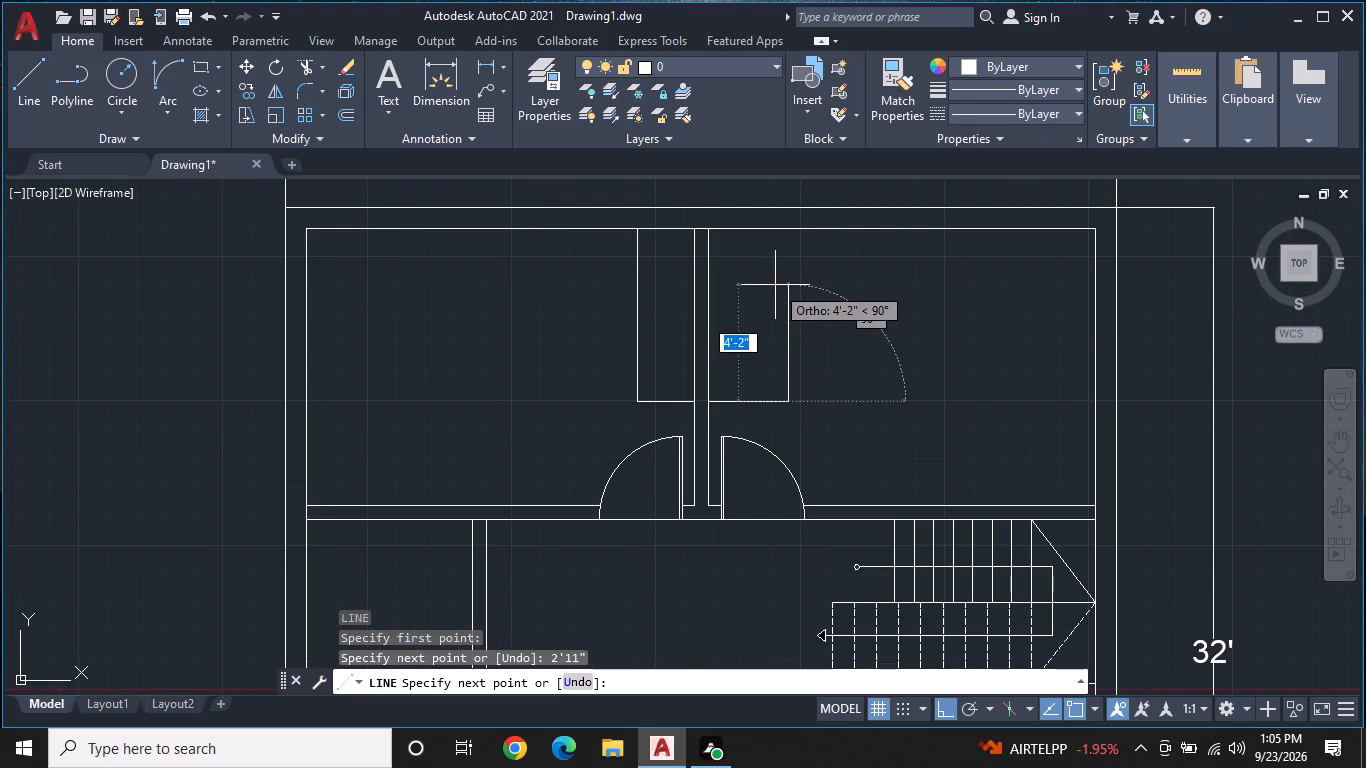
{"action": "key", "text": "ctrl+z"}
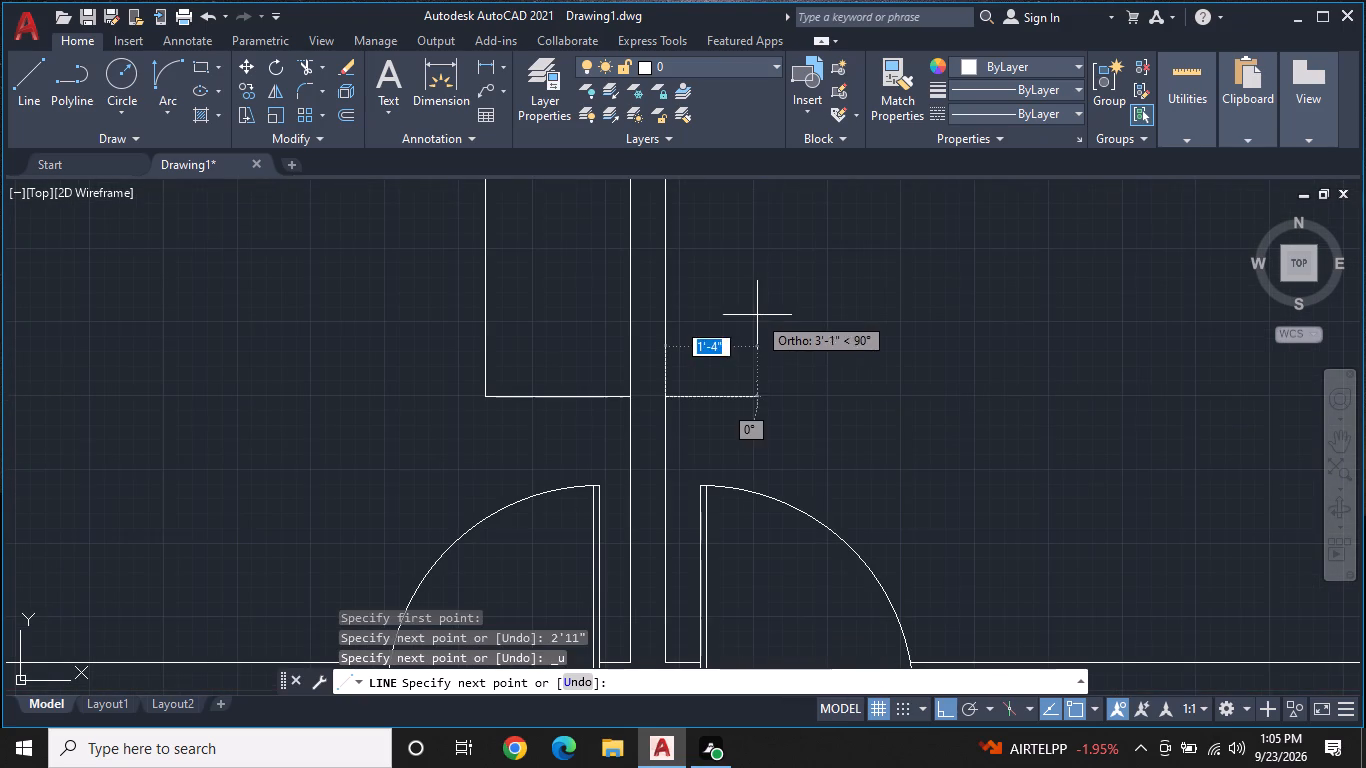
{"action": "key", "text": "2"}
{"action": "type", "text": "'1"}
{"action": "key", "text": "shift+quotedbl"}
{"action": "key", "text": "Return"}
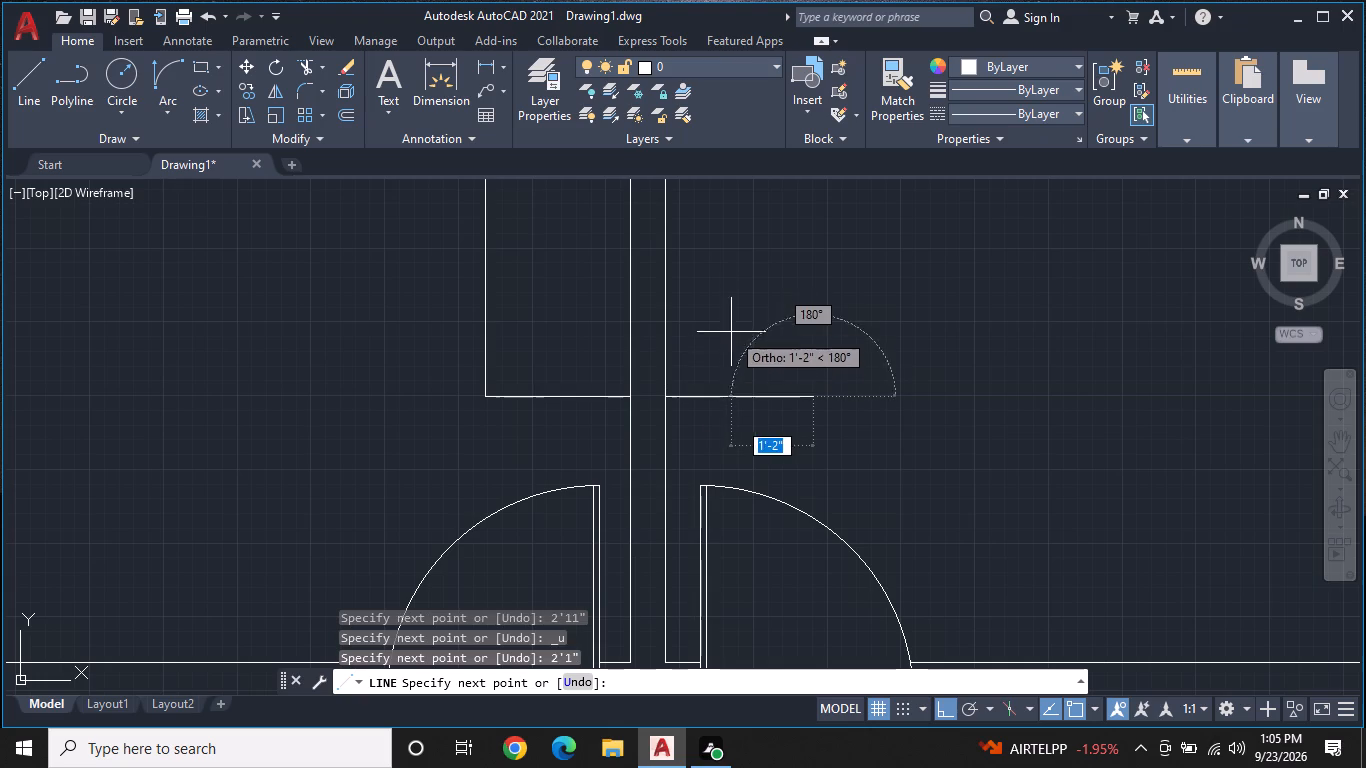
{"action": "middle_click_drag", "start_coordinate": [757, 286], "coordinate": [753, 385]}
{"action": "scroll", "coordinate": [752, 387], "scroll_direction": "down", "scroll_amount": 2}
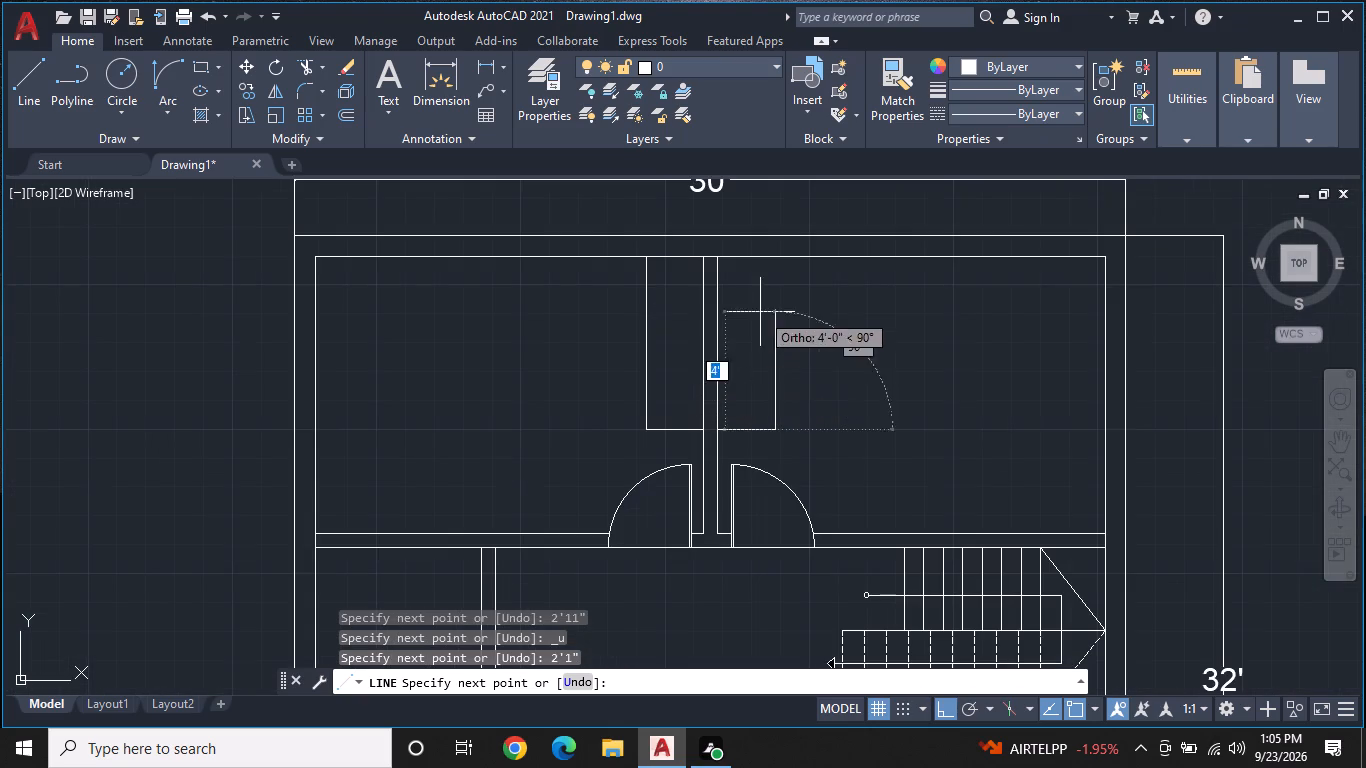
{"action": "left_click", "coordinate": [778, 262]}
{"action": "key", "text": "Escape"}
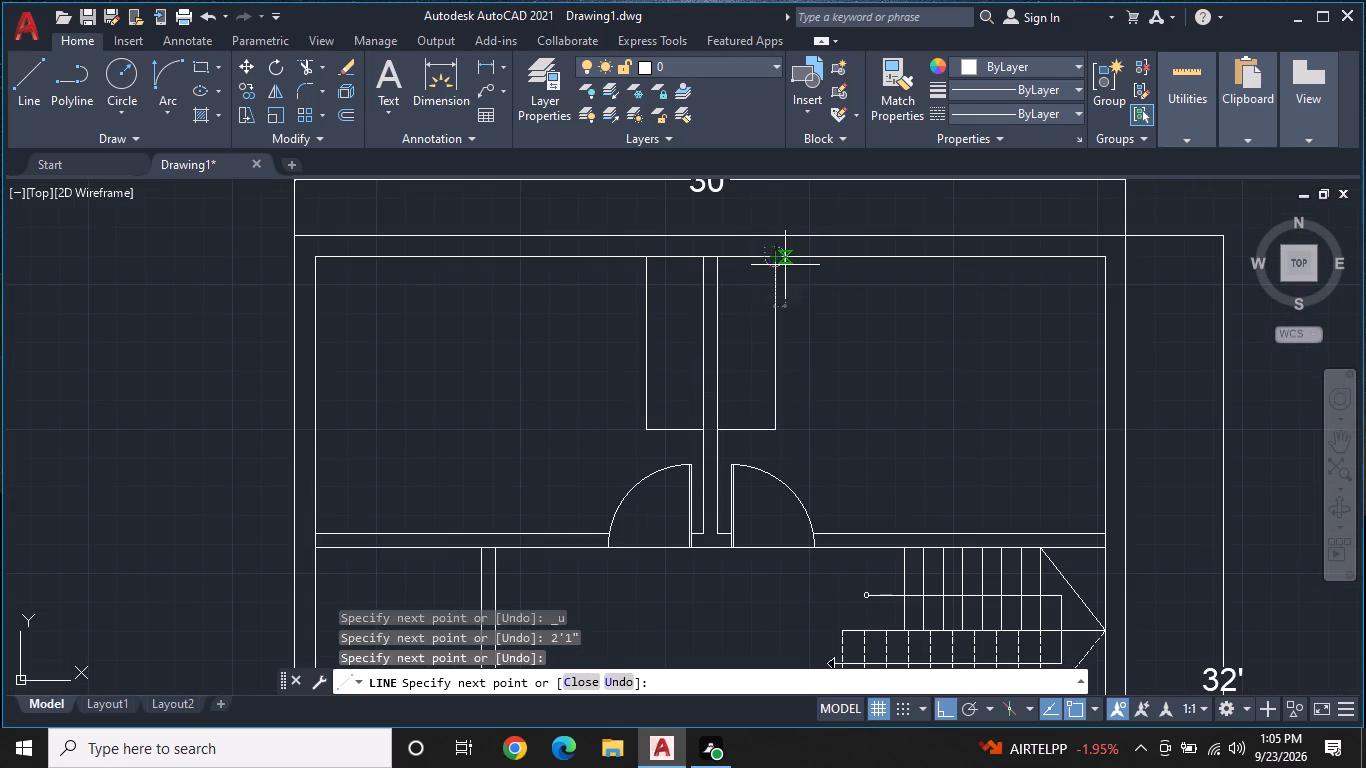
Hatch both outlined recesses beside the upper partition with the ANSI32 pattern in ByLayer colour.
{"action": "scroll", "coordinate": [761, 328], "scroll_direction": "down", "scroll_amount": 1}
{"action": "type", "text": "H"}
{"action": "key", "text": "space"}
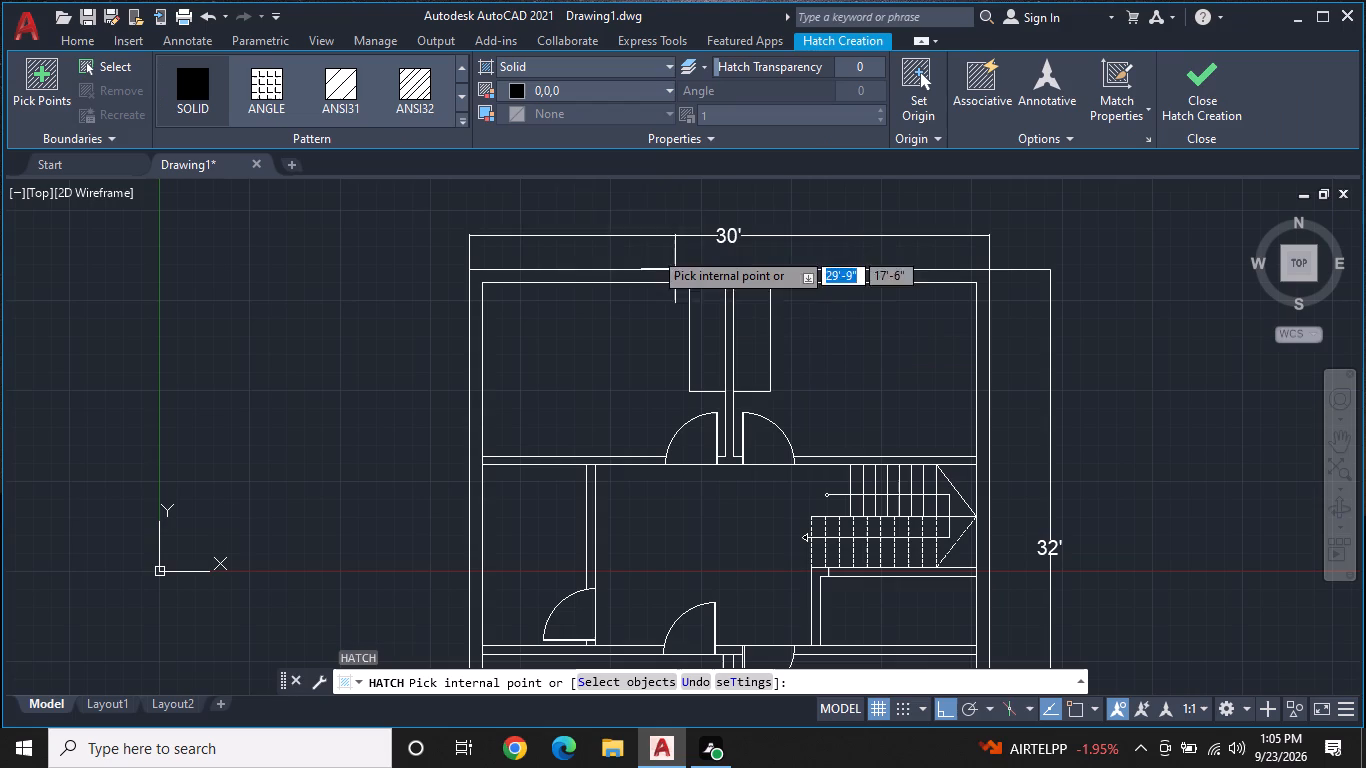
{"action": "left_click", "coordinate": [424, 84]}
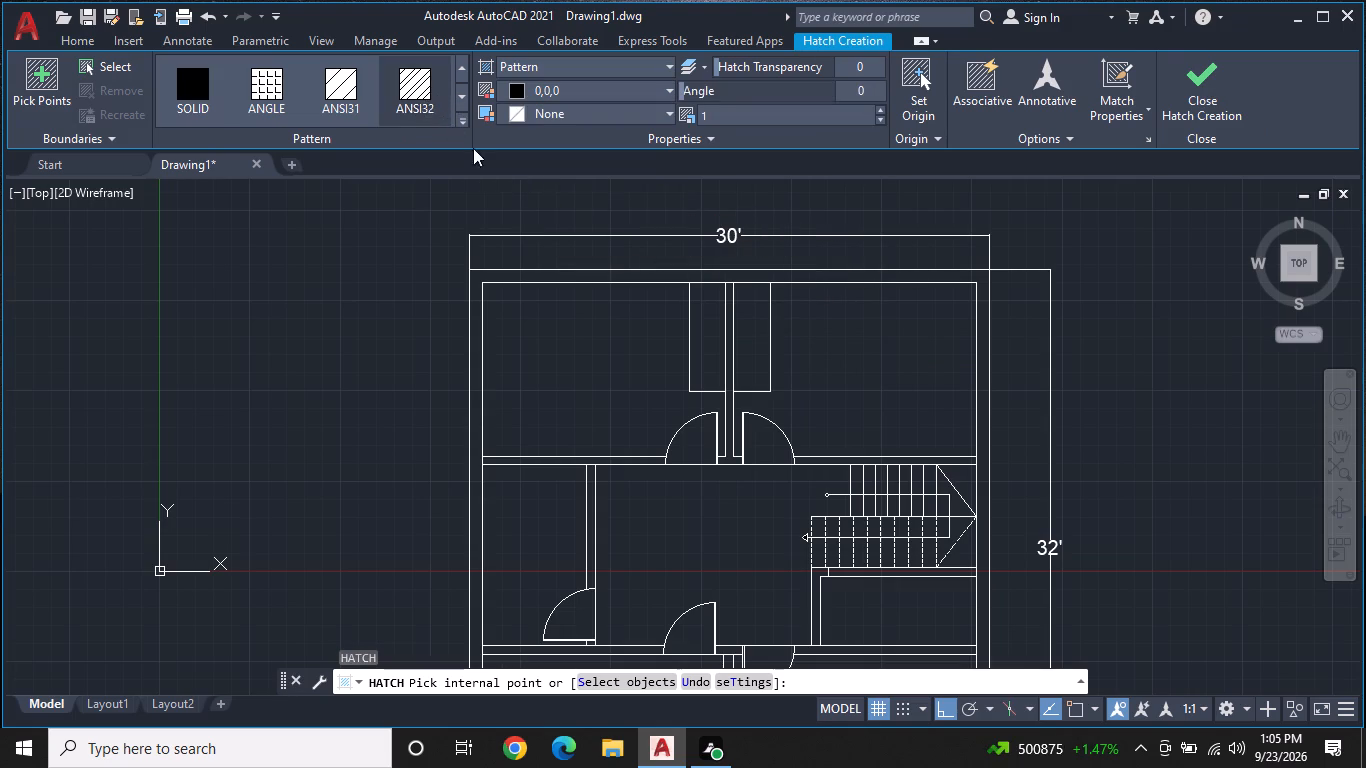
{"action": "left_click", "coordinate": [708, 336]}
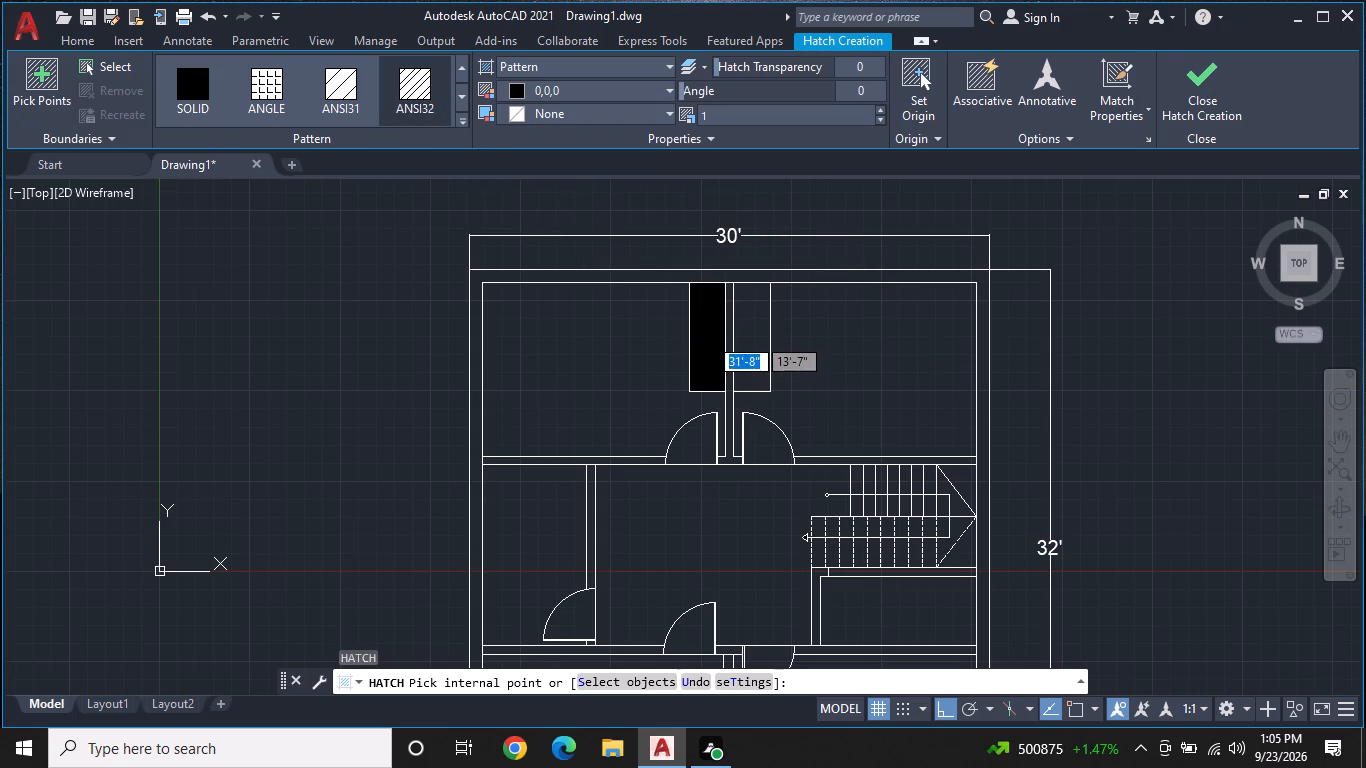
{"action": "left_click", "coordinate": [735, 324]}
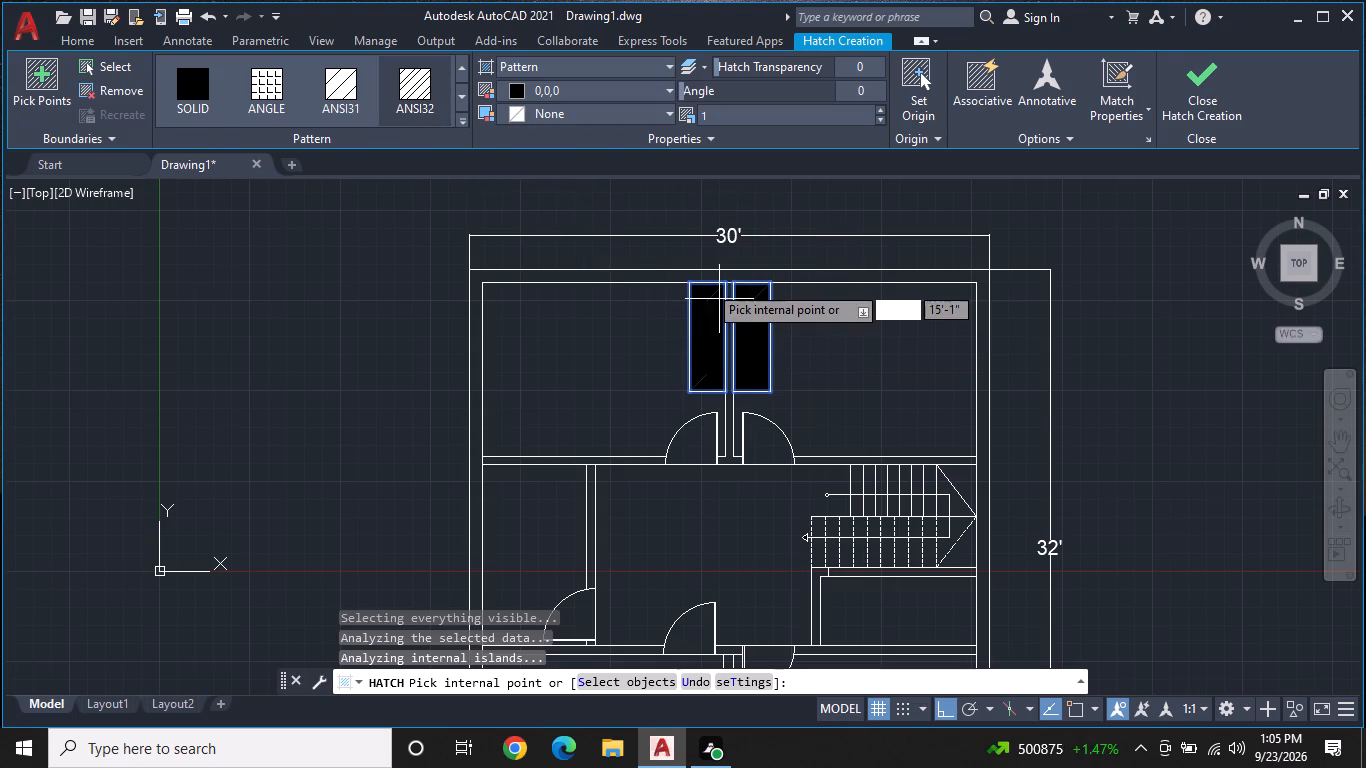
{"action": "left_click", "coordinate": [582, 89]}
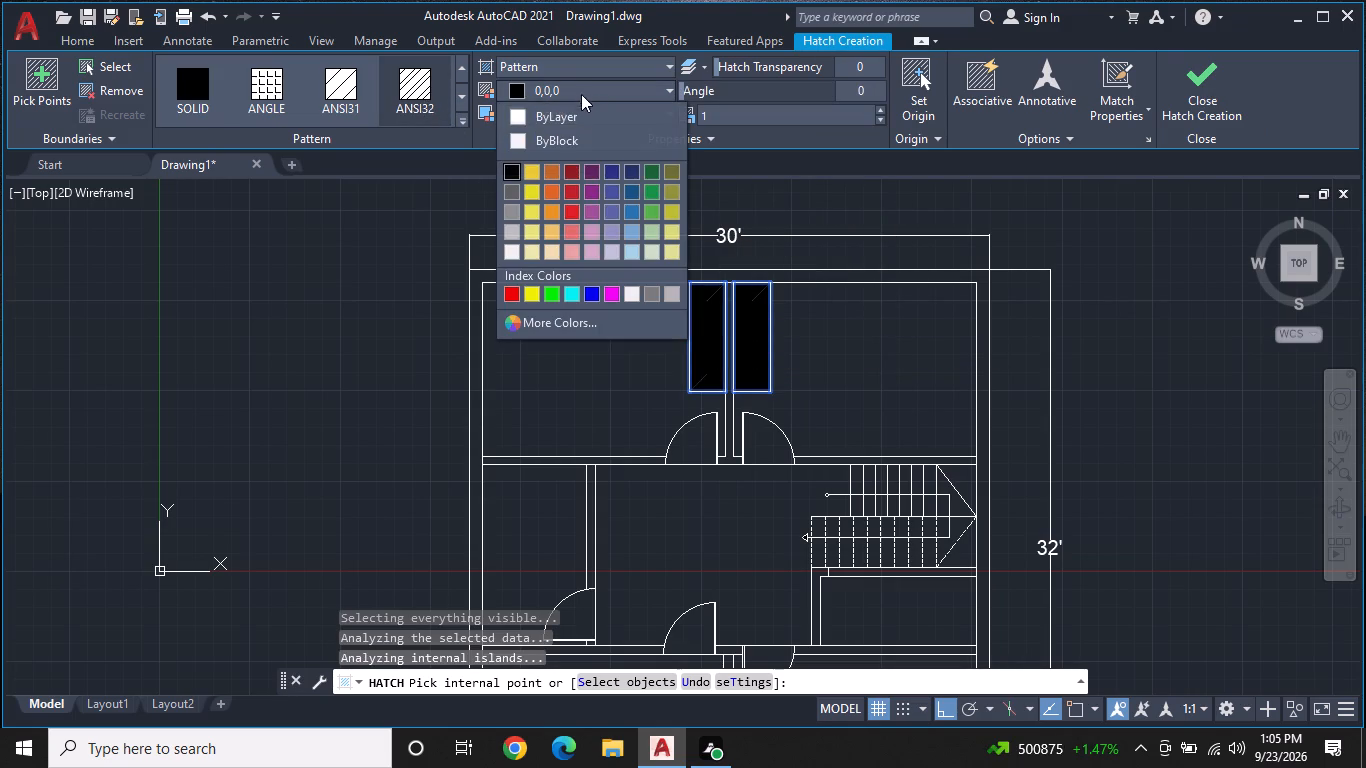
{"action": "left_click", "coordinate": [524, 112]}
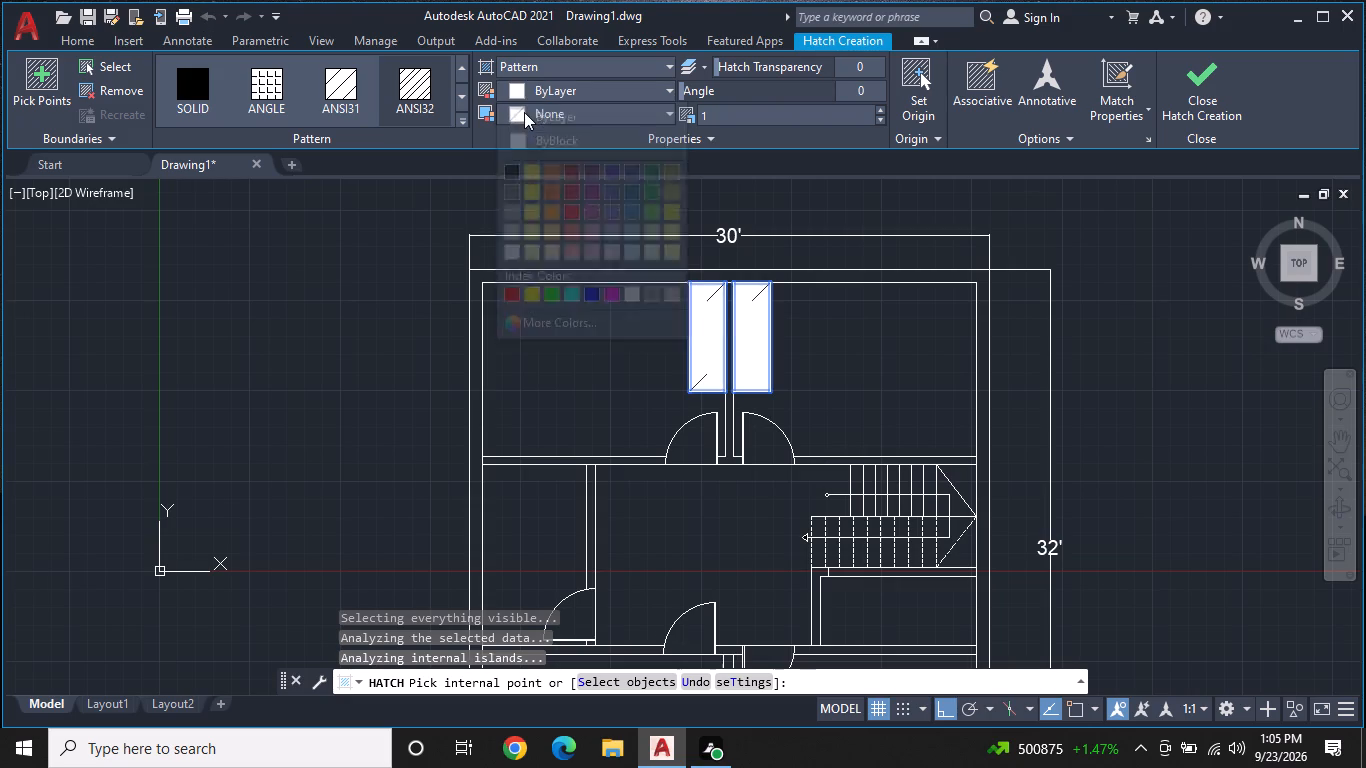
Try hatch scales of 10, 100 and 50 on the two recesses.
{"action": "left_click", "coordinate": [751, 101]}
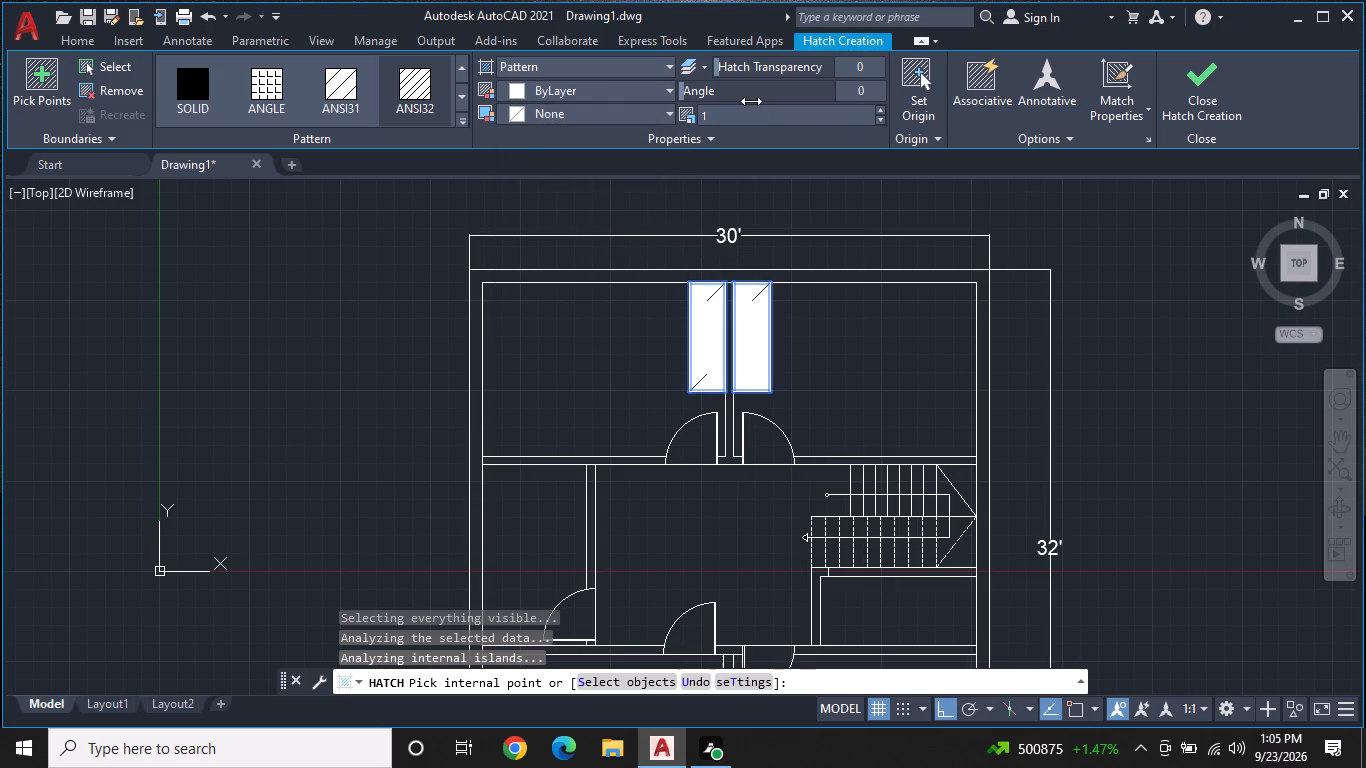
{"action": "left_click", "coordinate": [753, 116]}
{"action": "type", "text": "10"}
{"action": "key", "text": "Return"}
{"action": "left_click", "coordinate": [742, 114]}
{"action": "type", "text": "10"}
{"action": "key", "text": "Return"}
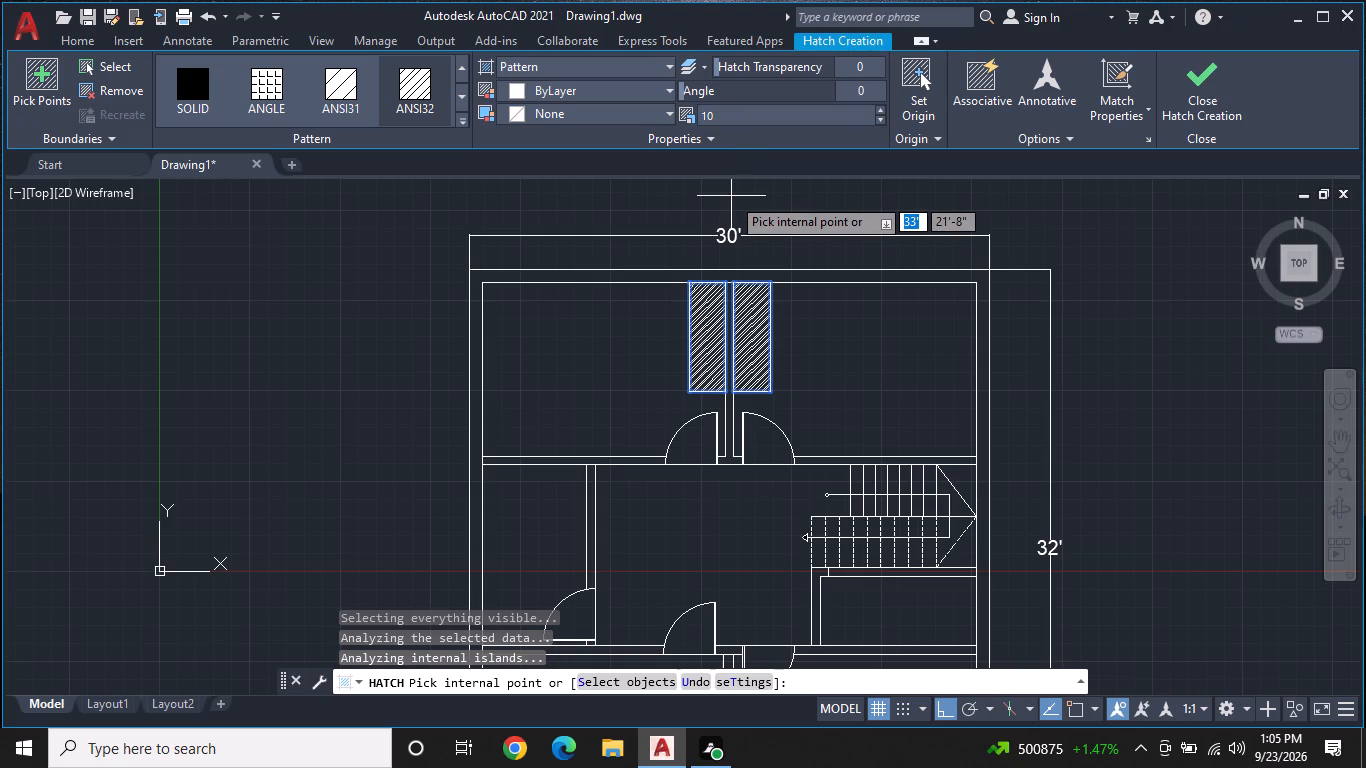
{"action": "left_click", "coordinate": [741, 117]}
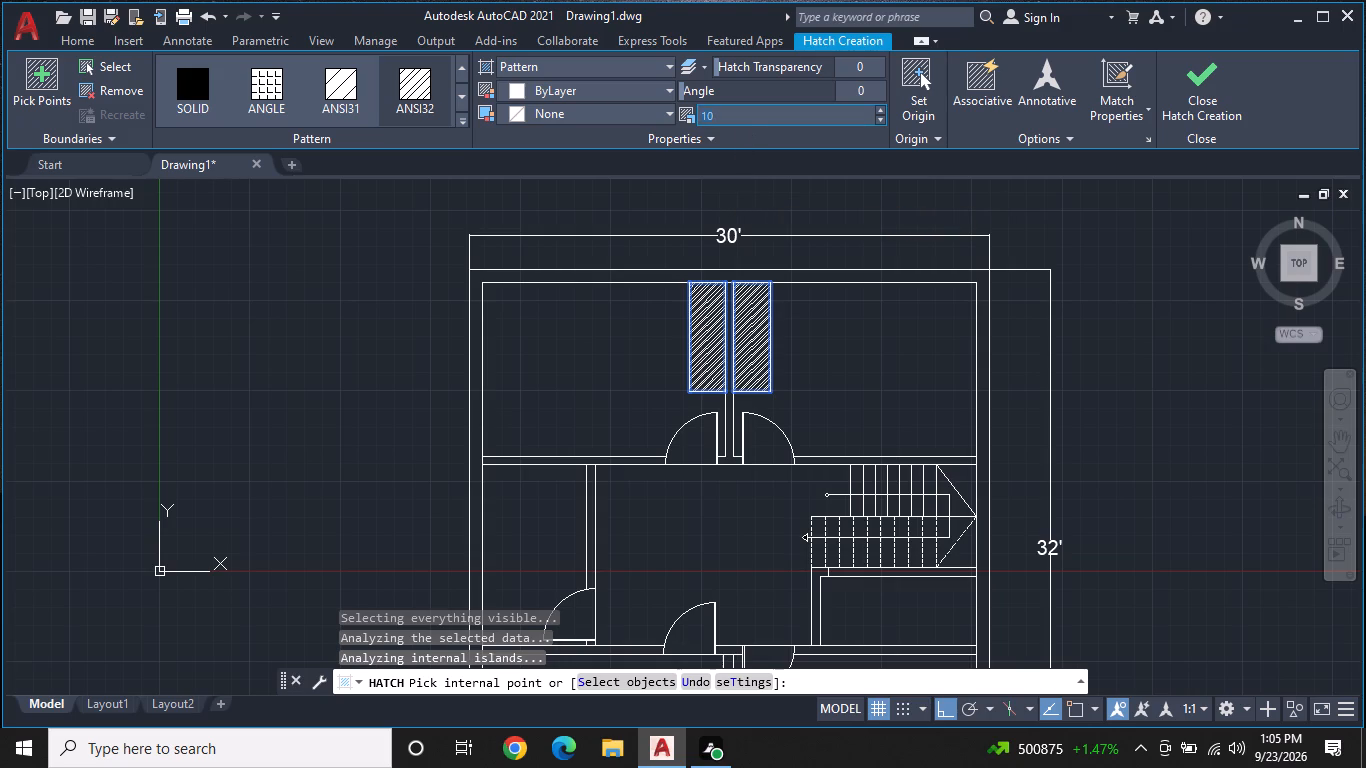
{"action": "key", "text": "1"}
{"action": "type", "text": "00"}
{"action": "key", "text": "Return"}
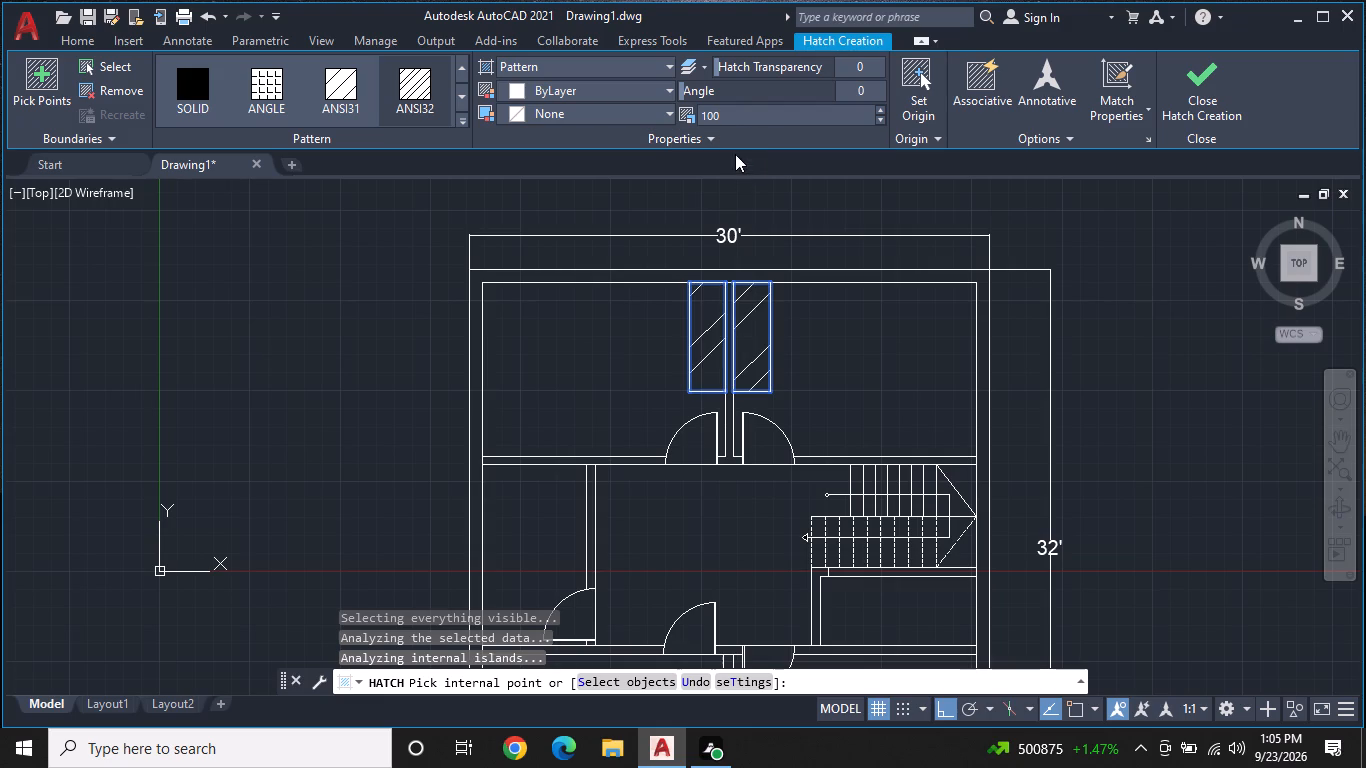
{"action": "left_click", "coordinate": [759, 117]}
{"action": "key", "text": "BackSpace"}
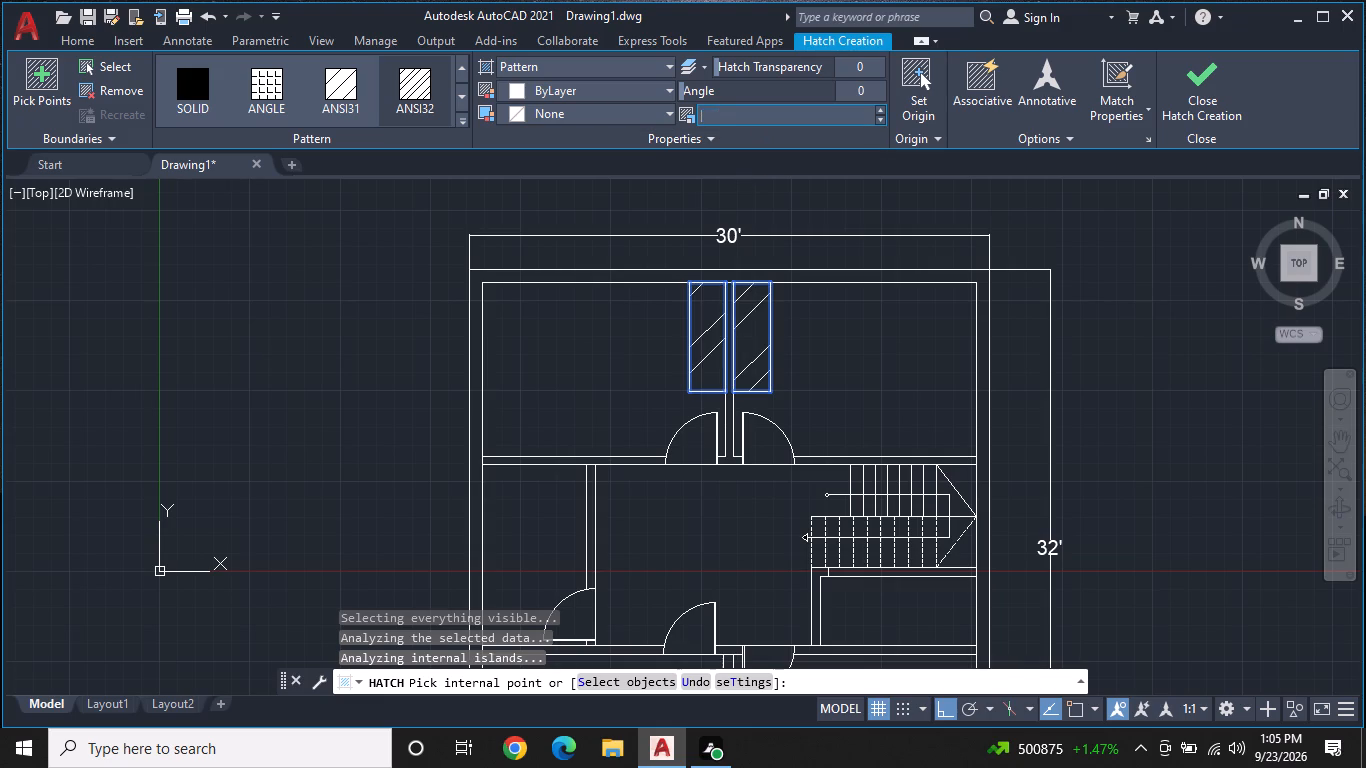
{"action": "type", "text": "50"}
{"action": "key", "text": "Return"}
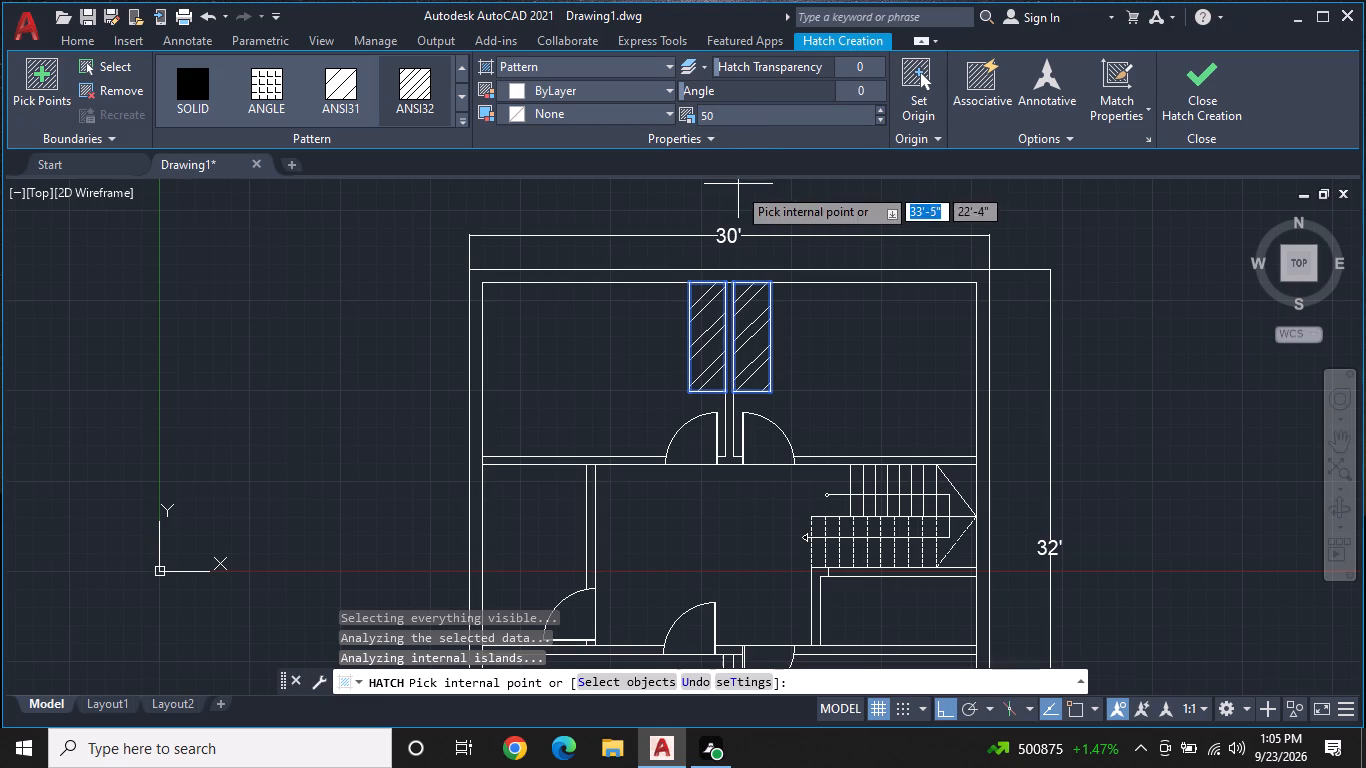
Set the hatch scale of both recesses to 25 and finish the hatch.
{"action": "left_click", "coordinate": [738, 110]}
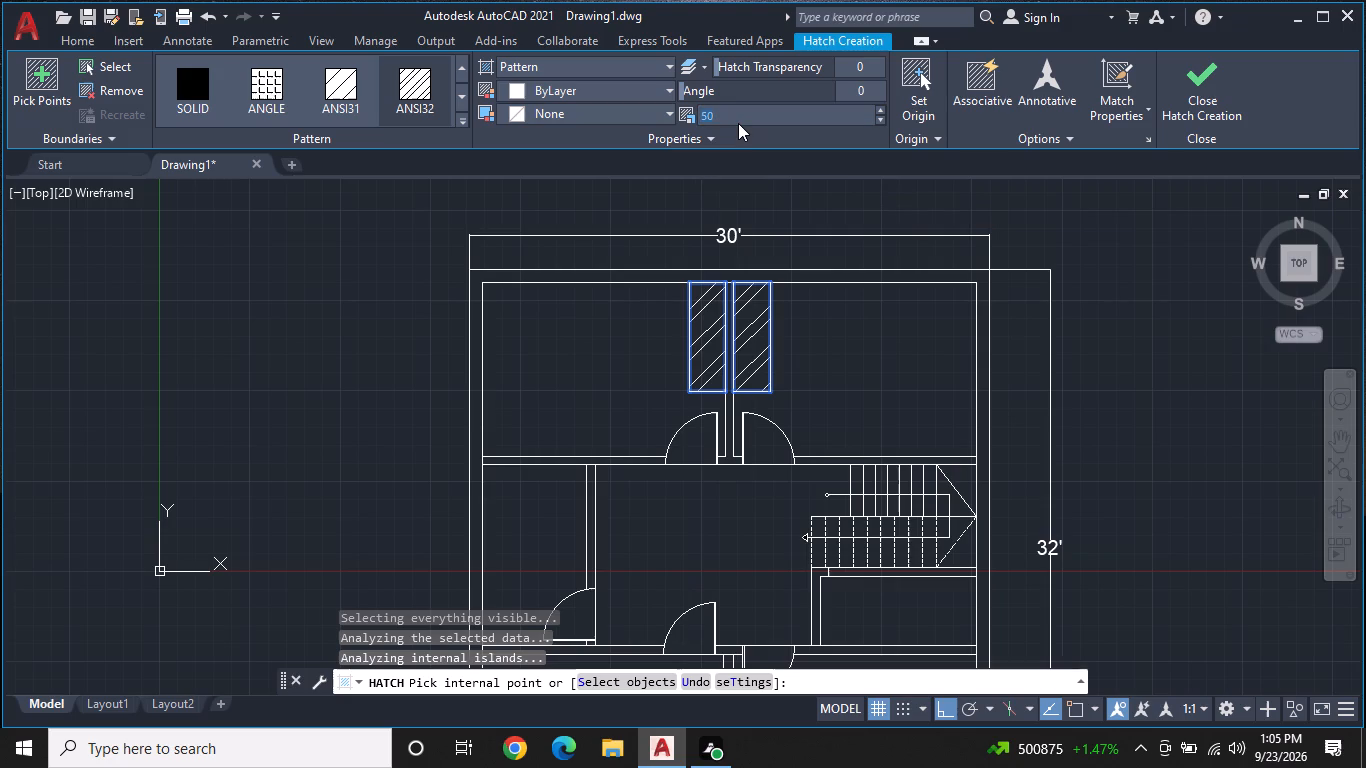
{"action": "type", "text": "25"}
{"action": "key", "text": "Return"}
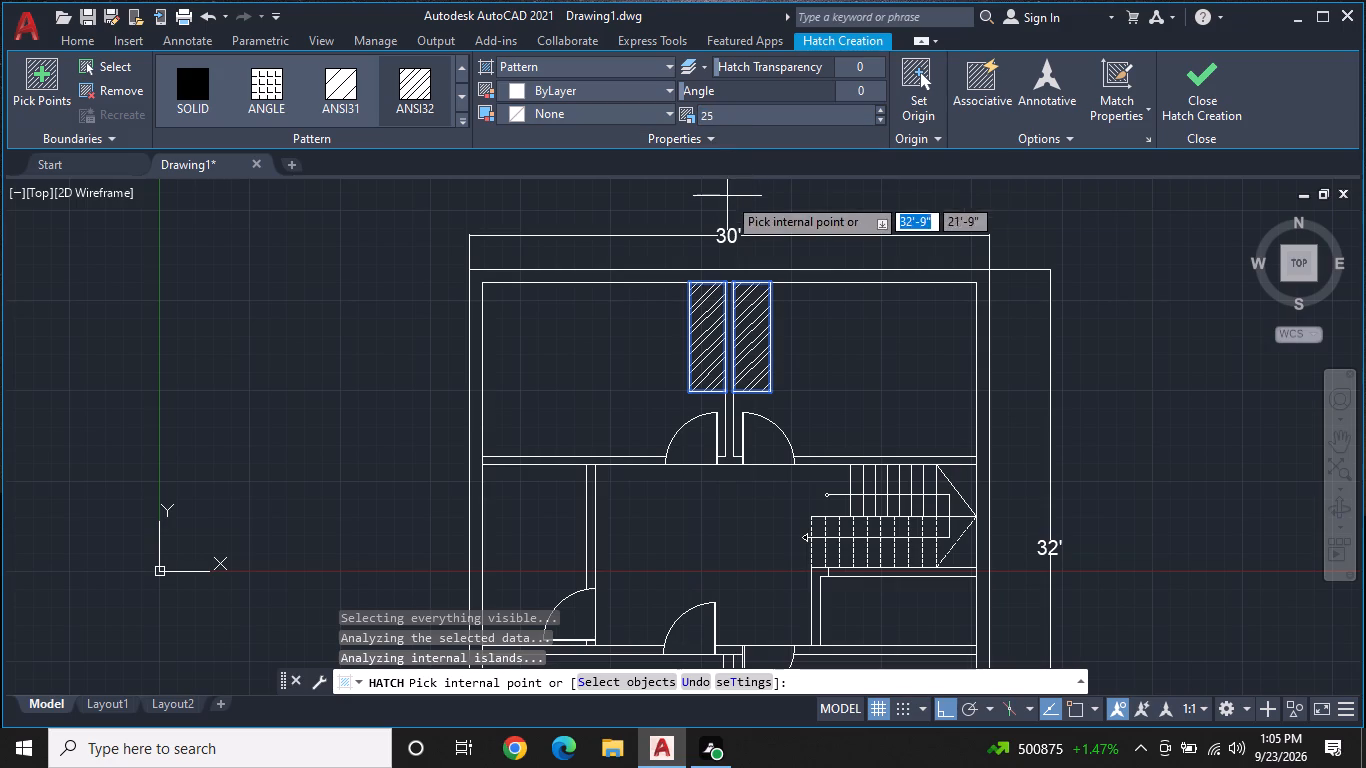
{"action": "key", "text": "Escape"}
Review the whole floor plan, including the hatched recesses and the area around the staircase.
{"action": "scroll", "coordinate": [744, 284], "scroll_direction": "down", "scroll_amount": 1}
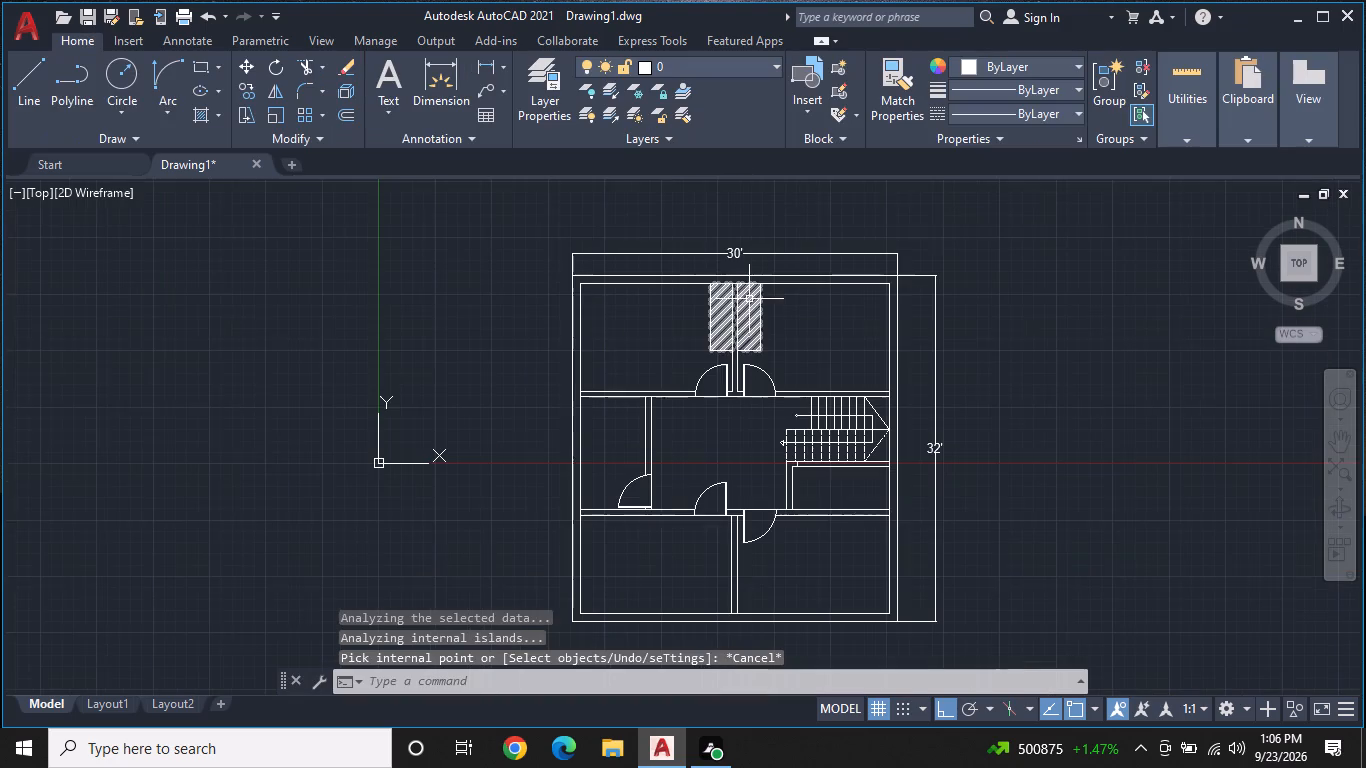
{"action": "middle_click_drag", "start_coordinate": [611, 347], "coordinate": [539, 346]}
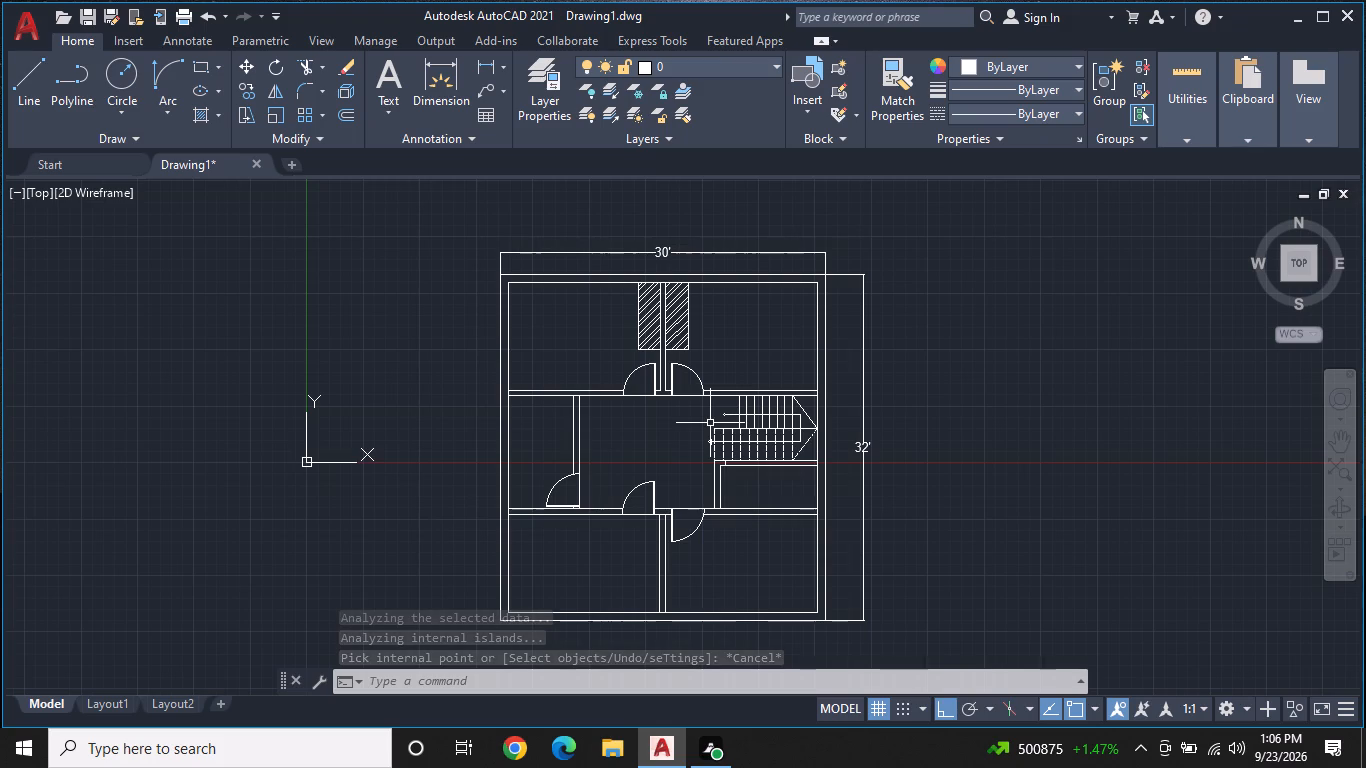
{"action": "middle_click_drag", "start_coordinate": [712, 427], "coordinate": [719, 340]}
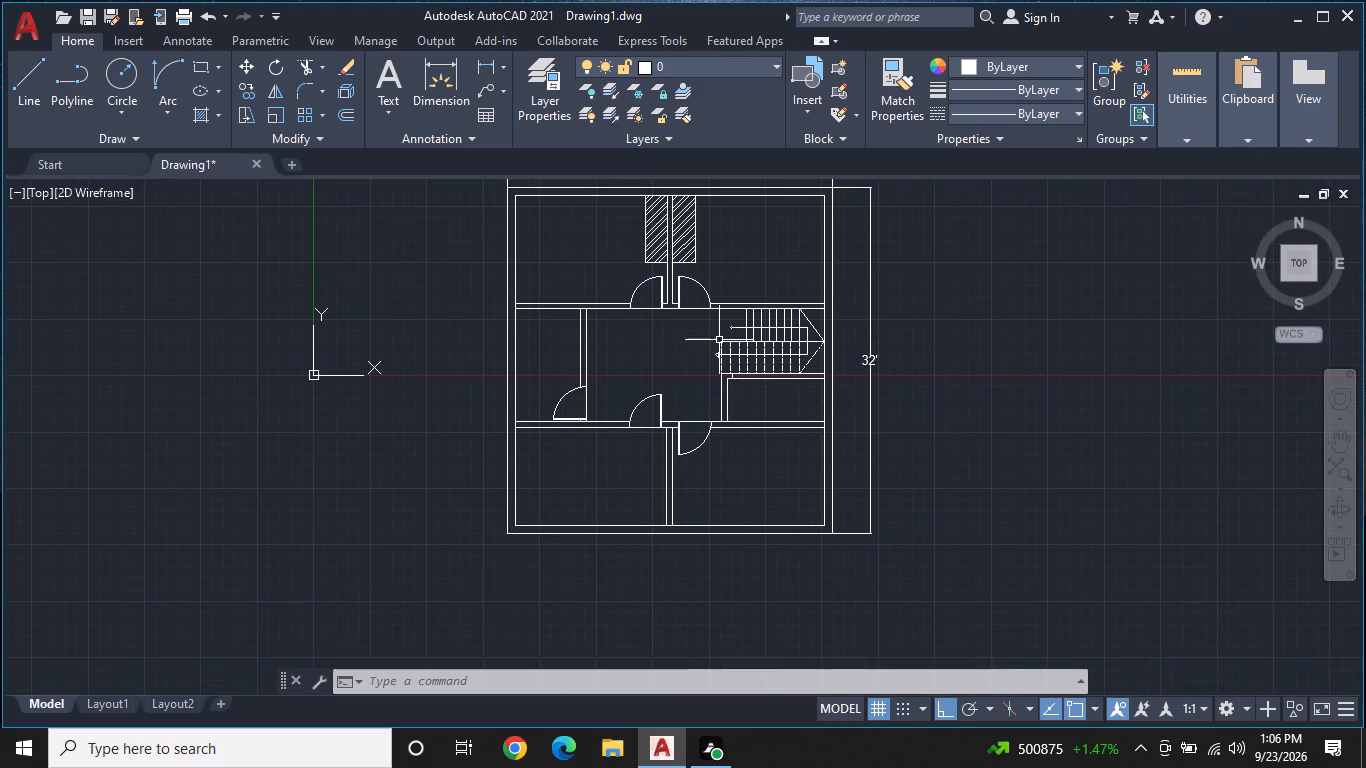
{"action": "scroll", "coordinate": [717, 364], "scroll_direction": "up", "scroll_amount": 1}
{"action": "middle_click_drag", "start_coordinate": [703, 350], "coordinate": [733, 396]}
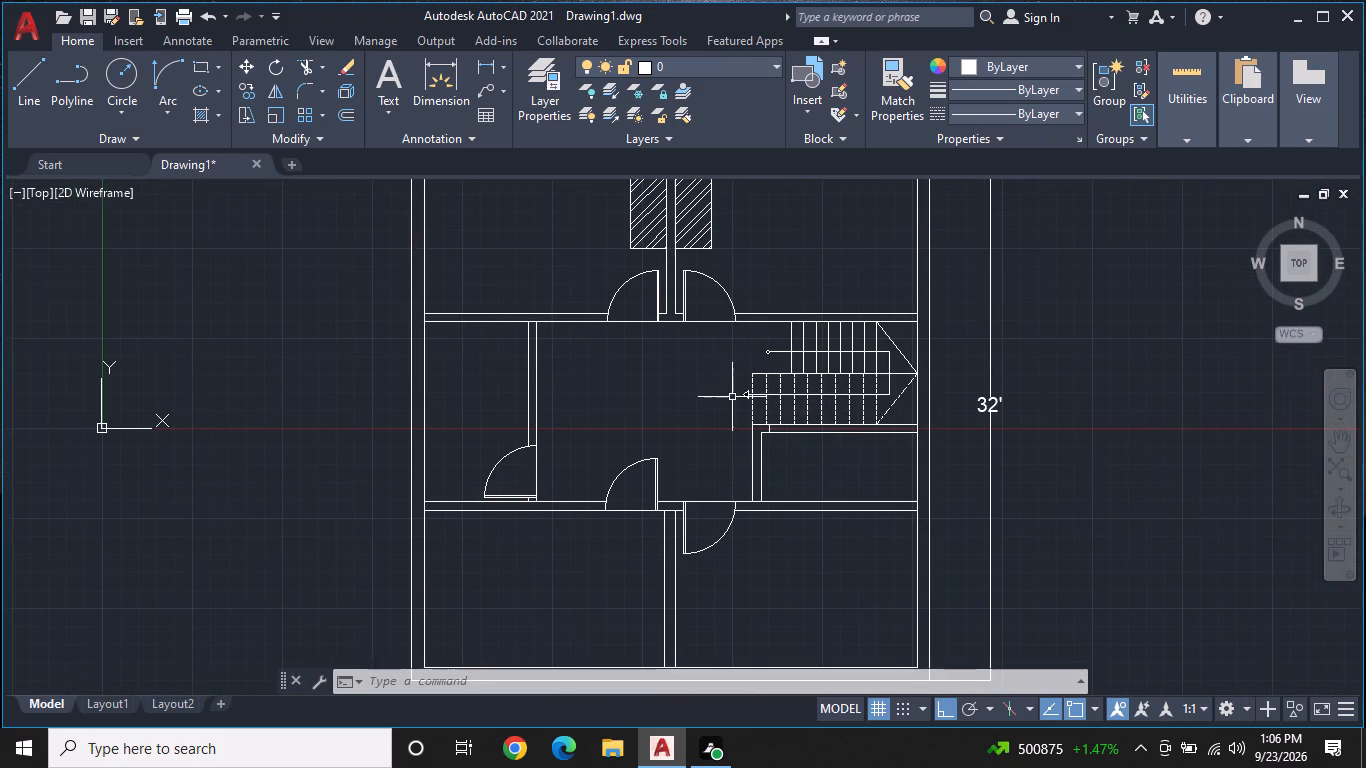
{"action": "scroll", "coordinate": [722, 394], "scroll_direction": "down", "scroll_amount": 1}
{"action": "middle_click_drag", "start_coordinate": [702, 391], "coordinate": [728, 401]}
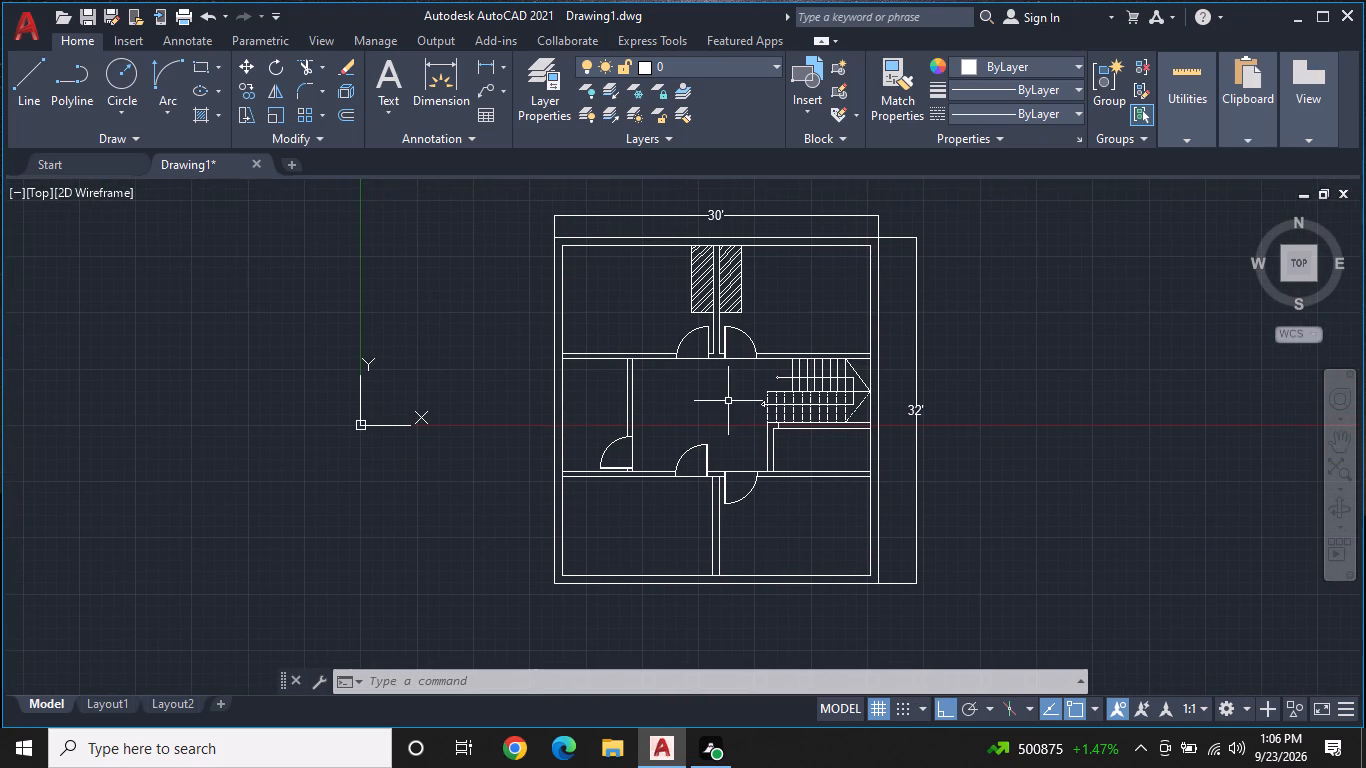
Open the House Designer.dwg block library for inserting blocks into the floor plan.
{"action": "left_click", "coordinate": [120, 31]}
{"action": "left_click", "coordinate": [125, 39]}
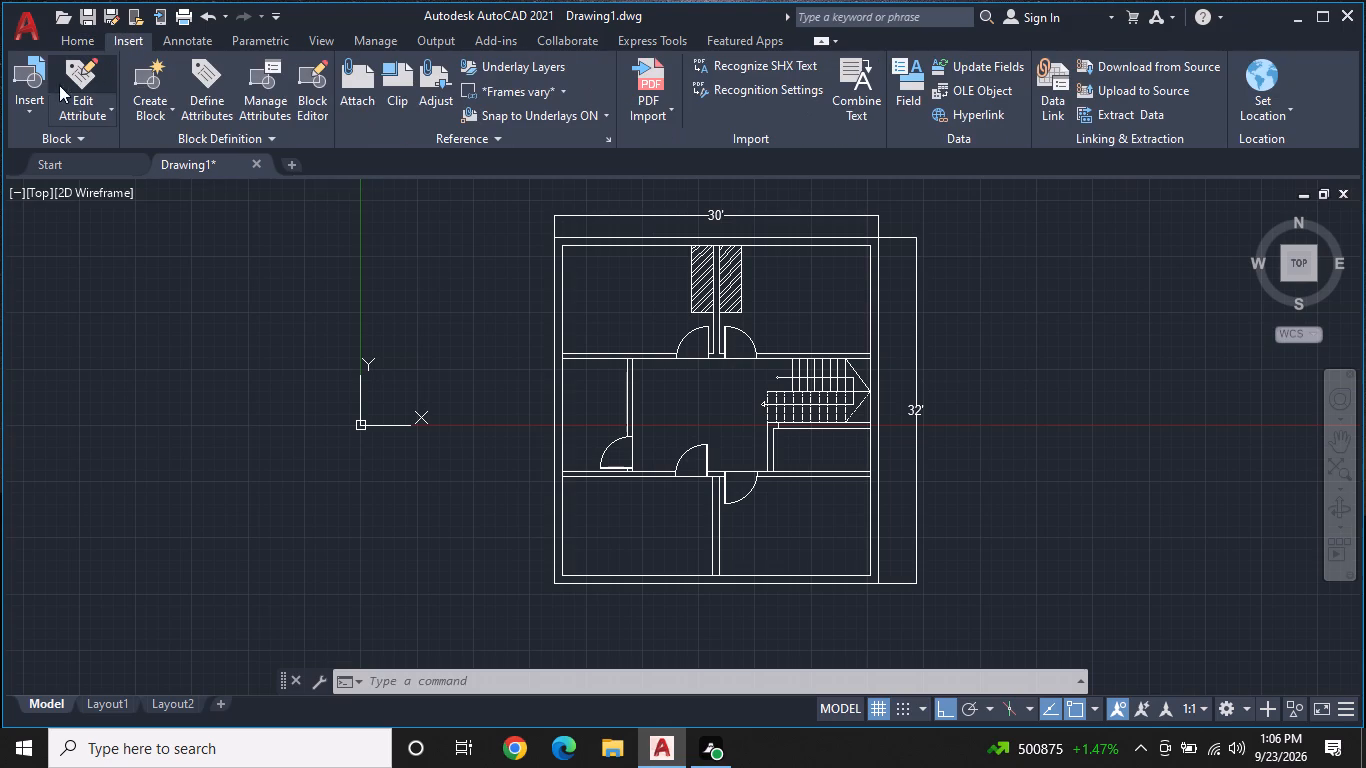
{"action": "double_click", "coordinate": [36, 107]}
{"action": "left_click", "coordinate": [27, 110]}
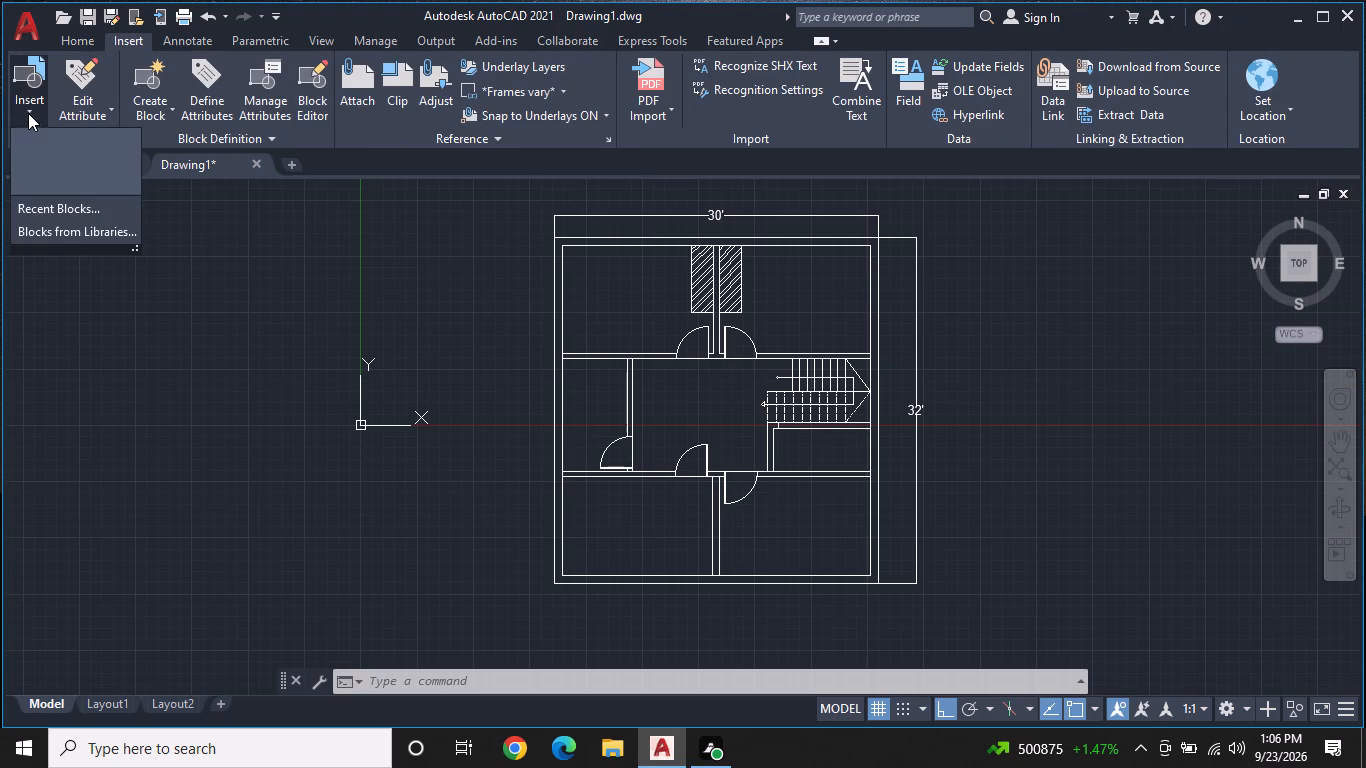
{"action": "left_click", "coordinate": [61, 228]}
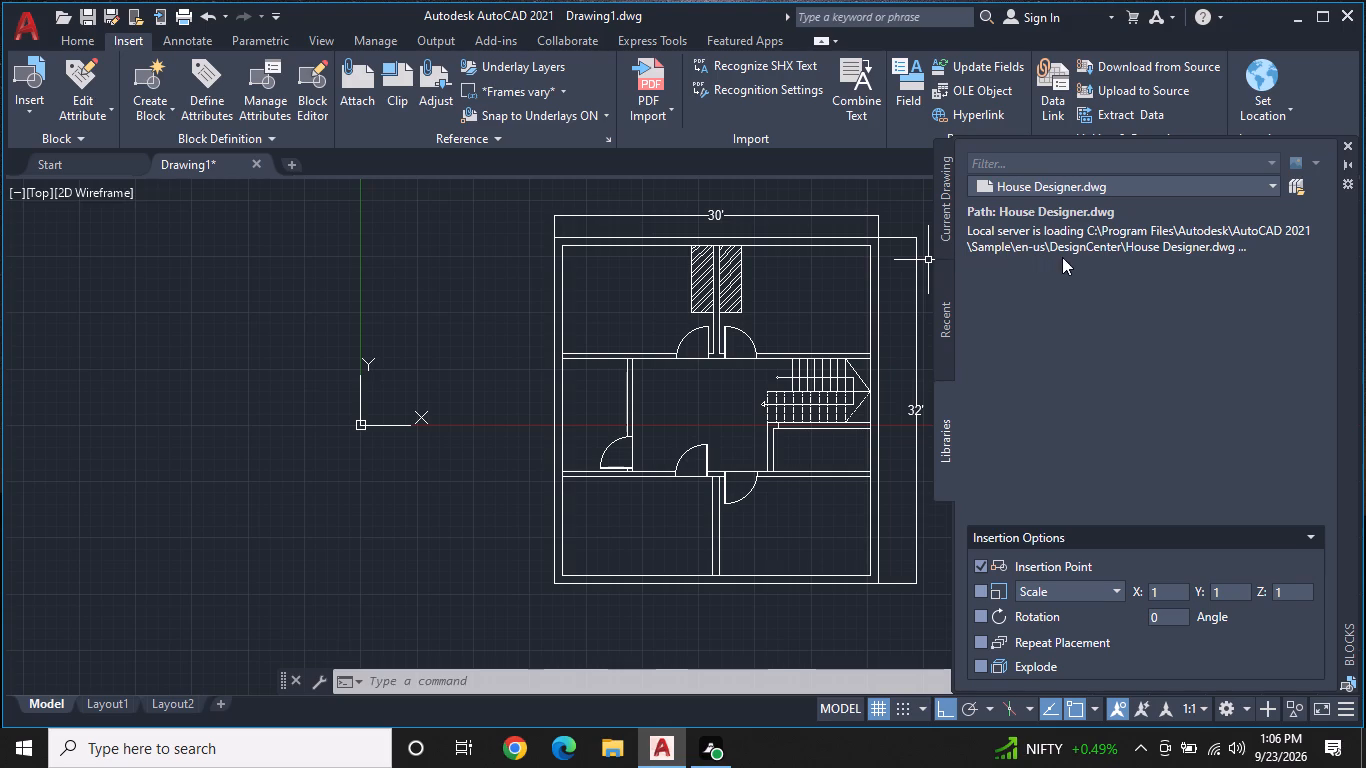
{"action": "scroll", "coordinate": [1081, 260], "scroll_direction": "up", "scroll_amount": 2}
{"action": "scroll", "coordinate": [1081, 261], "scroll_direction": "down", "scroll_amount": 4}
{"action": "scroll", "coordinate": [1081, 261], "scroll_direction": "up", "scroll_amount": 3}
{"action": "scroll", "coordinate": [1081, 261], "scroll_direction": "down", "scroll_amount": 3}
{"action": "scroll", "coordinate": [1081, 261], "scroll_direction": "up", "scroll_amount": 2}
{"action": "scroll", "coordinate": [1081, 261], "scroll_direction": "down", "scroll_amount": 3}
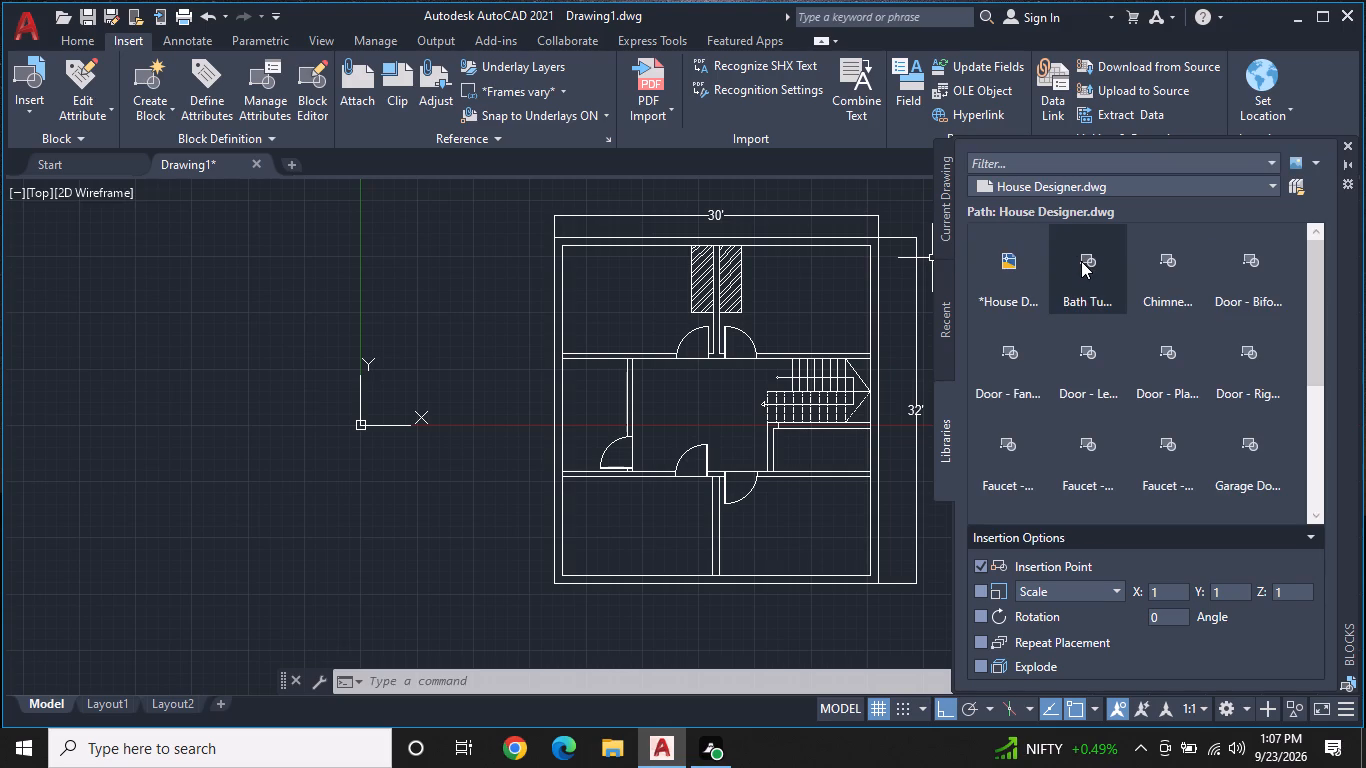
Look through the House Designer.dwg blocks for fixtures suitable for the floor plan.
{"action": "scroll", "coordinate": [1081, 261], "scroll_direction": "down", "scroll_amount": 8}
{"action": "scroll", "coordinate": [1081, 261], "scroll_direction": "up", "scroll_amount": 5}
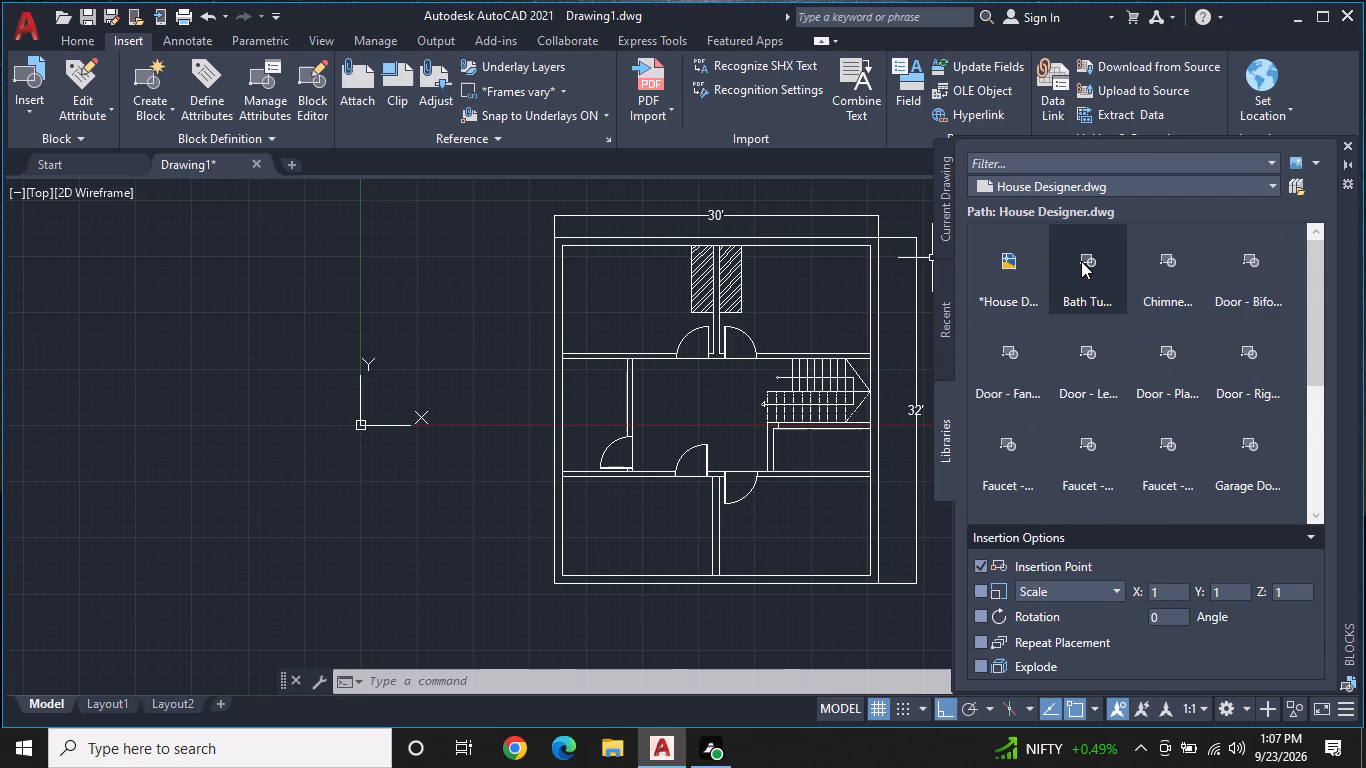
{"action": "scroll", "coordinate": [1081, 261], "scroll_direction": "up", "scroll_amount": 3}
{"action": "scroll", "coordinate": [1081, 261], "scroll_direction": "down", "scroll_amount": 8}
{"action": "scroll", "coordinate": [1081, 261], "scroll_direction": "up", "scroll_amount": 5}
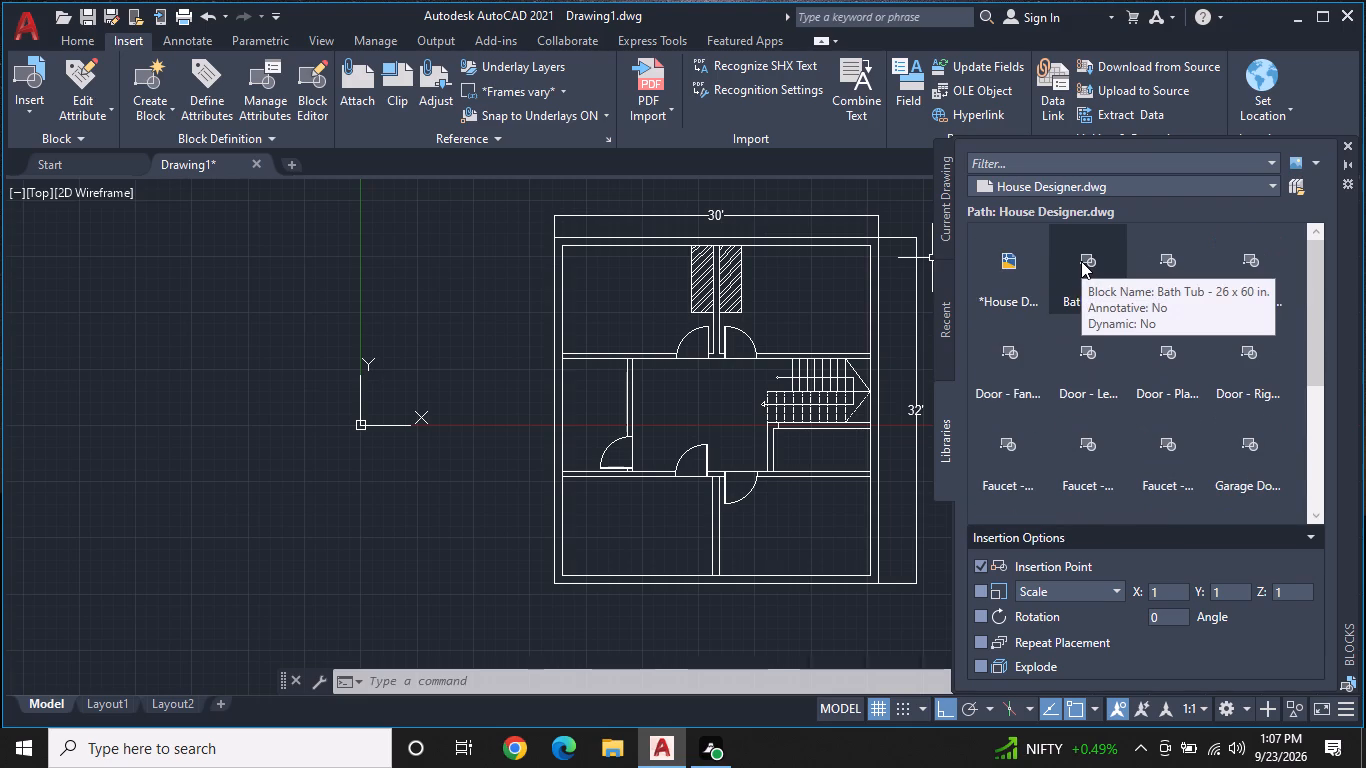
{"action": "scroll", "coordinate": [1081, 261], "scroll_direction": "up", "scroll_amount": 2}
{"action": "scroll", "coordinate": [1081, 261], "scroll_direction": "down", "scroll_amount": 5}
{"action": "scroll", "coordinate": [1081, 261], "scroll_direction": "up", "scroll_amount": 5}
{"action": "scroll", "coordinate": [1081, 261], "scroll_direction": "down", "scroll_amount": 5}
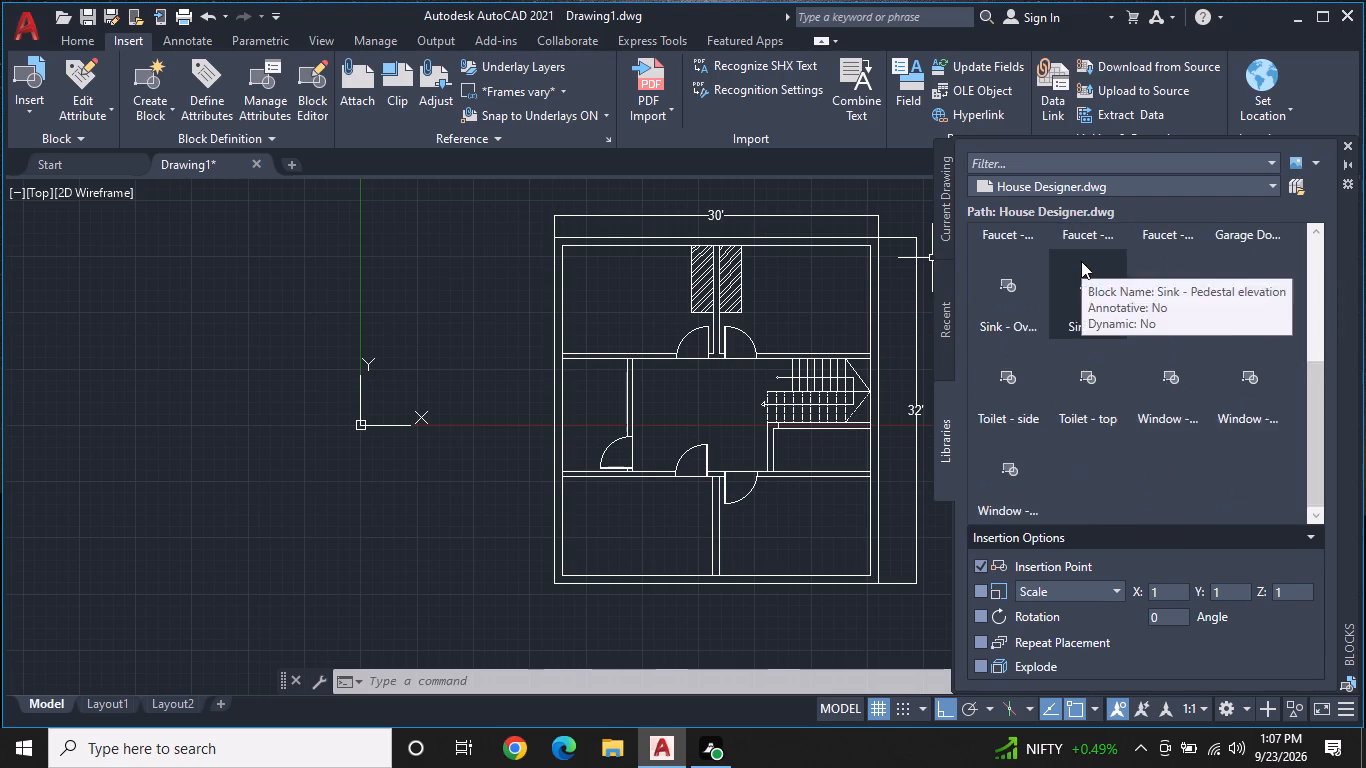
{"action": "scroll", "coordinate": [1081, 261], "scroll_direction": "up", "scroll_amount": 4}
{"action": "scroll", "coordinate": [1081, 261], "scroll_direction": "down", "scroll_amount": 4}
{"action": "scroll", "coordinate": [1081, 261], "scroll_direction": "up", "scroll_amount": 4}
{"action": "scroll", "coordinate": [1081, 261], "scroll_direction": "down", "scroll_amount": 4}
{"action": "scroll", "coordinate": [1081, 261], "scroll_direction": "up", "scroll_amount": 4}
{"action": "scroll", "coordinate": [1081, 261], "scroll_direction": "down", "scroll_amount": 4}
{"action": "scroll", "coordinate": [1081, 261], "scroll_direction": "up", "scroll_amount": 4}
{"action": "scroll", "coordinate": [1081, 261], "scroll_direction": "down", "scroll_amount": 4}
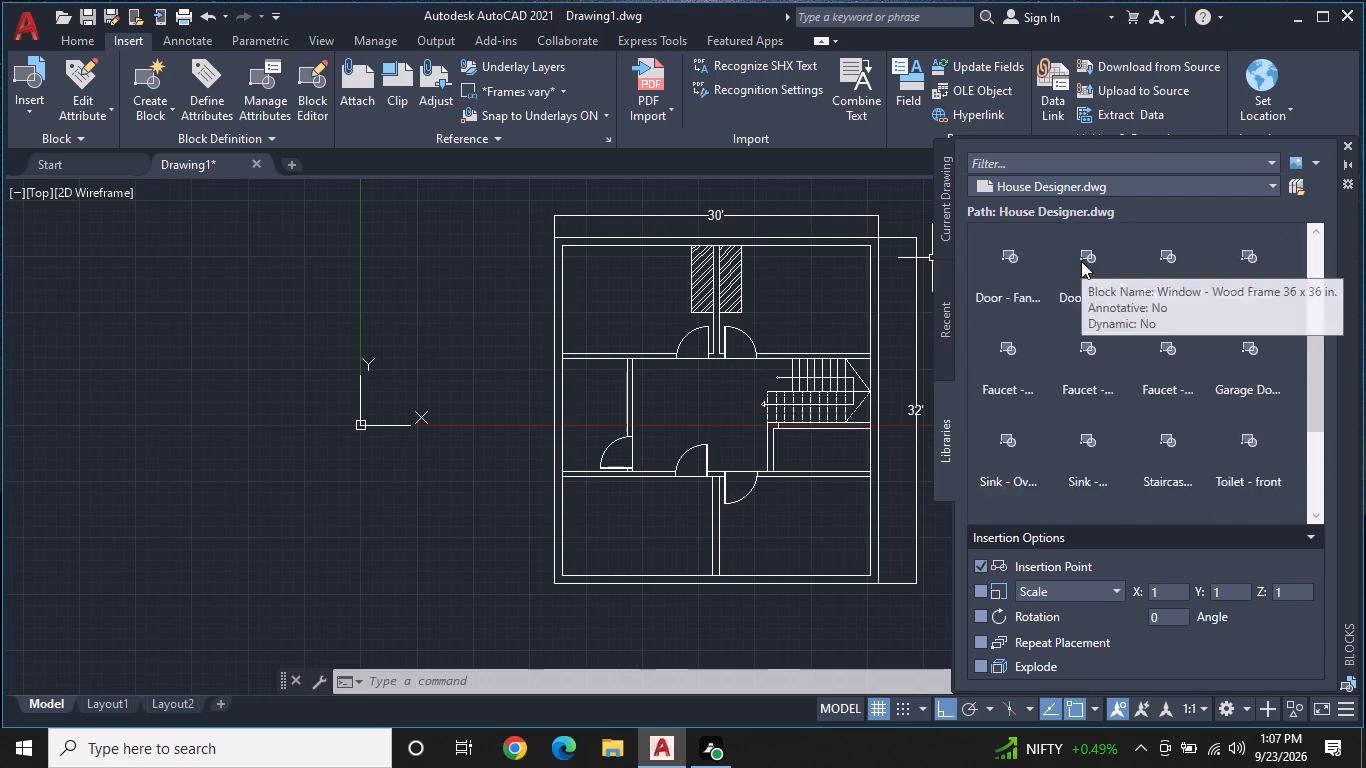
{"action": "scroll", "coordinate": [1081, 261], "scroll_direction": "up", "scroll_amount": 4}
{"action": "scroll", "coordinate": [1081, 261], "scroll_direction": "down", "scroll_amount": 4}
{"action": "scroll", "coordinate": [1081, 261], "scroll_direction": "up", "scroll_amount": 3}
{"action": "scroll", "coordinate": [1081, 261], "scroll_direction": "down", "scroll_amount": 3}
{"action": "scroll", "coordinate": [1081, 261], "scroll_direction": "up", "scroll_amount": 5}
{"action": "scroll", "coordinate": [1081, 261], "scroll_direction": "down", "scroll_amount": 3}
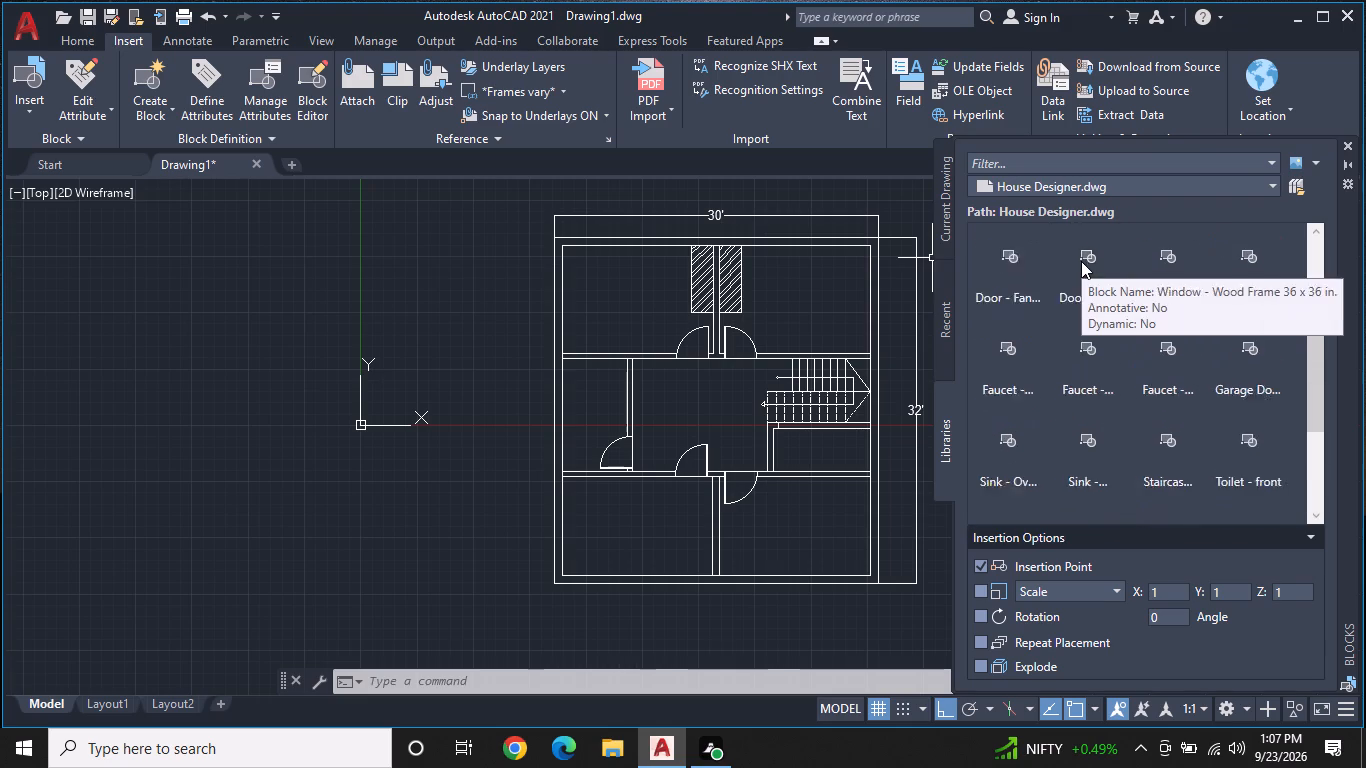
{"action": "scroll", "coordinate": [1081, 261], "scroll_direction": "down", "scroll_amount": 1}
{"action": "scroll", "coordinate": [1081, 261], "scroll_direction": "up", "scroll_amount": 1}
{"action": "scroll", "coordinate": [1081, 261], "scroll_direction": "down", "scroll_amount": 2}
{"action": "scroll", "coordinate": [1081, 261], "scroll_direction": "up", "scroll_amount": 4}
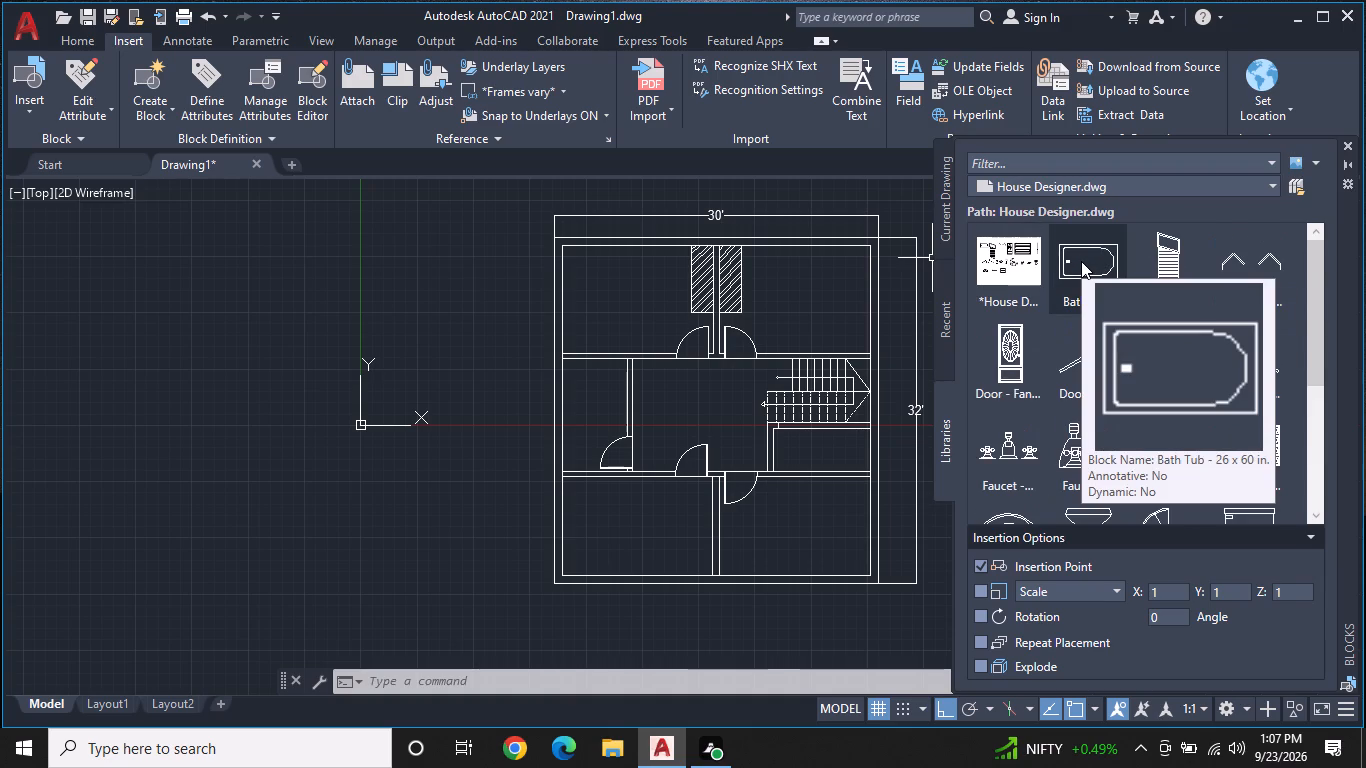
Insert the Toilet - top block in the small room below the staircase, near its upper wall and toward the outer wall.
{"action": "scroll", "coordinate": [1087, 272], "scroll_direction": "down", "scroll_amount": 3}
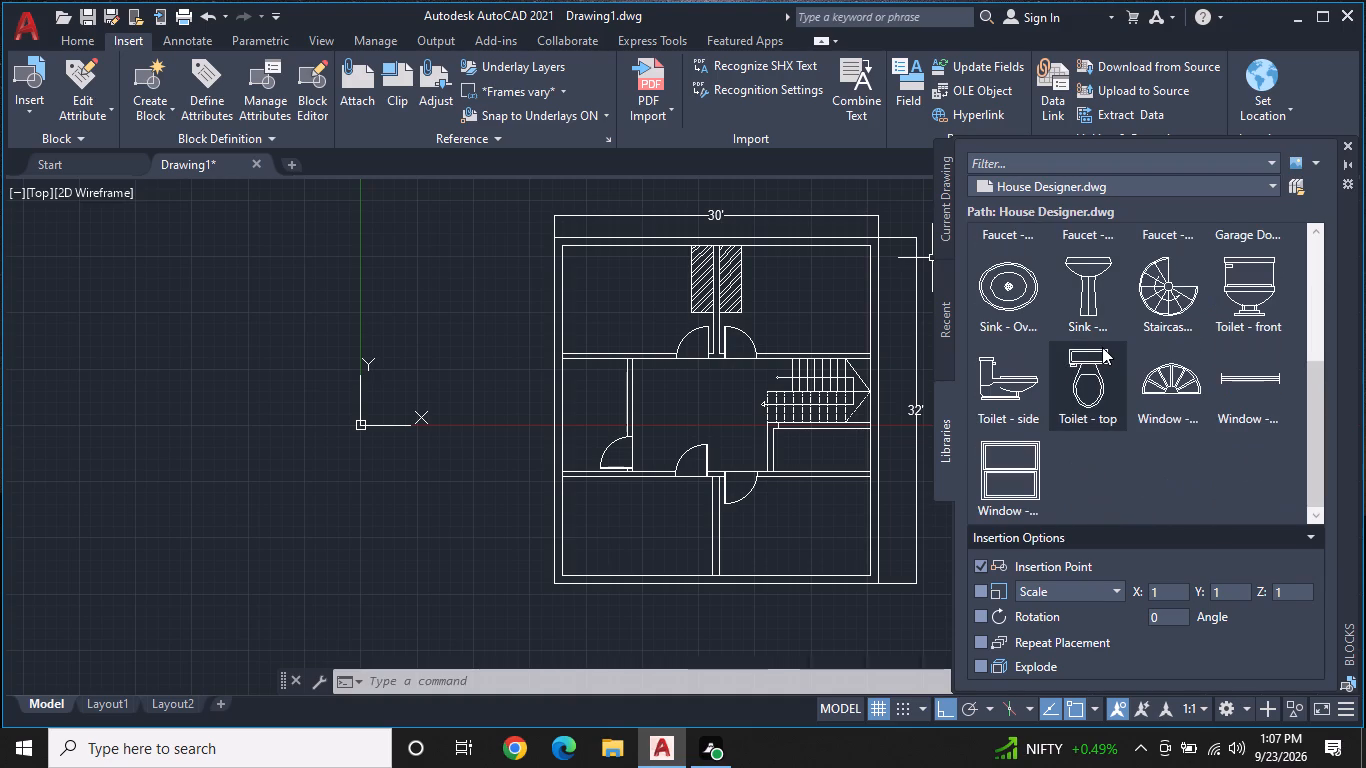
{"action": "scroll", "coordinate": [1102, 347], "scroll_direction": "down", "scroll_amount": 1}
{"action": "left_click", "coordinate": [1093, 355]}
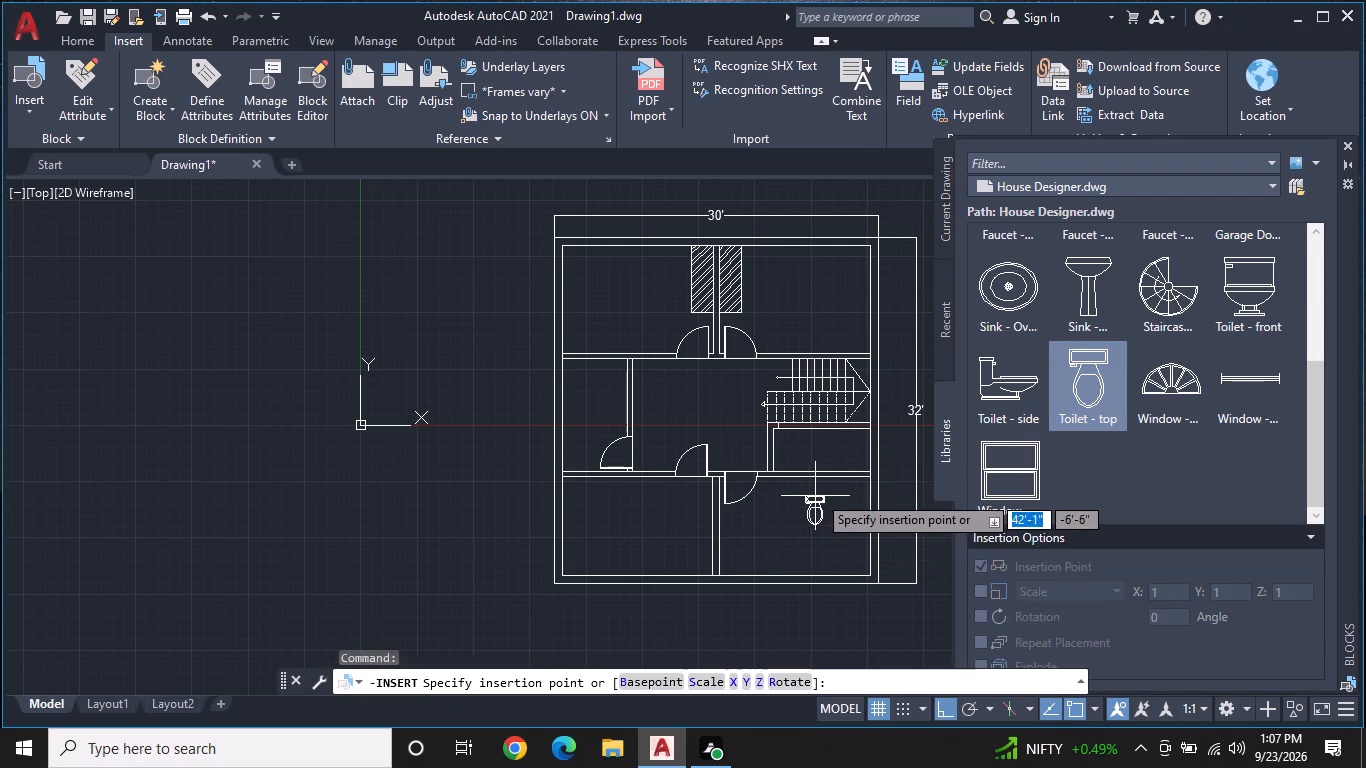
{"action": "scroll", "coordinate": [826, 481], "scroll_direction": "up", "scroll_amount": 1}
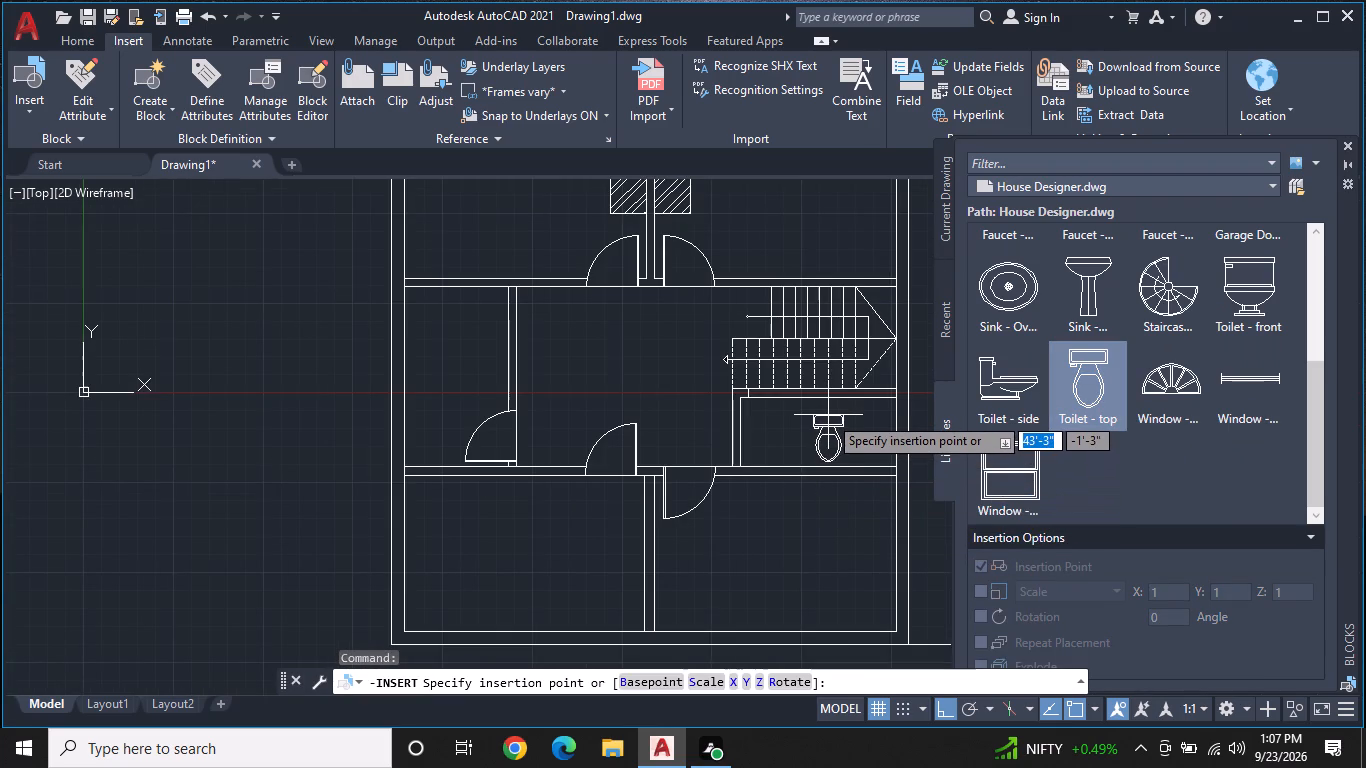
{"action": "middle_click_drag", "start_coordinate": [828, 415], "coordinate": [769, 488]}
{"action": "scroll", "coordinate": [769, 488], "scroll_direction": "up", "scroll_amount": 1}
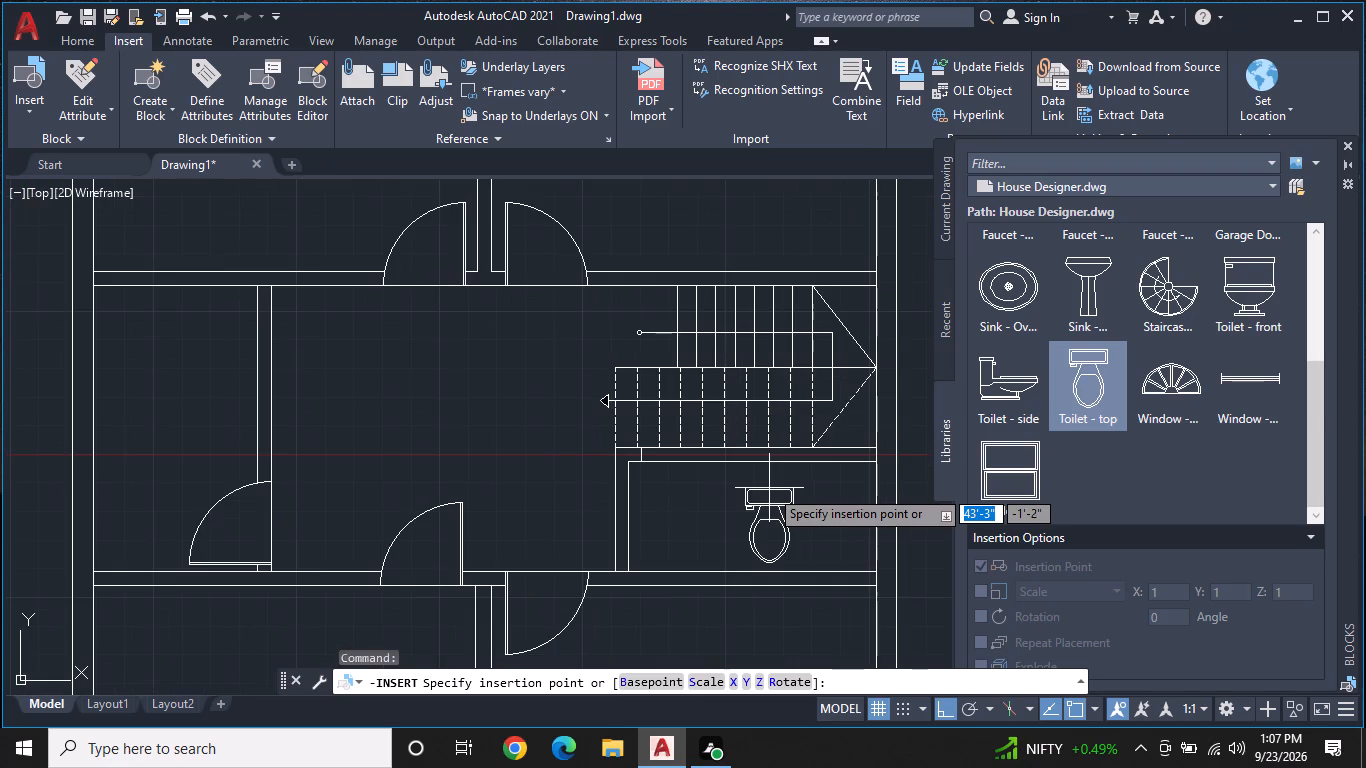
{"action": "middle_click_drag", "start_coordinate": [784, 475], "coordinate": [712, 487]}
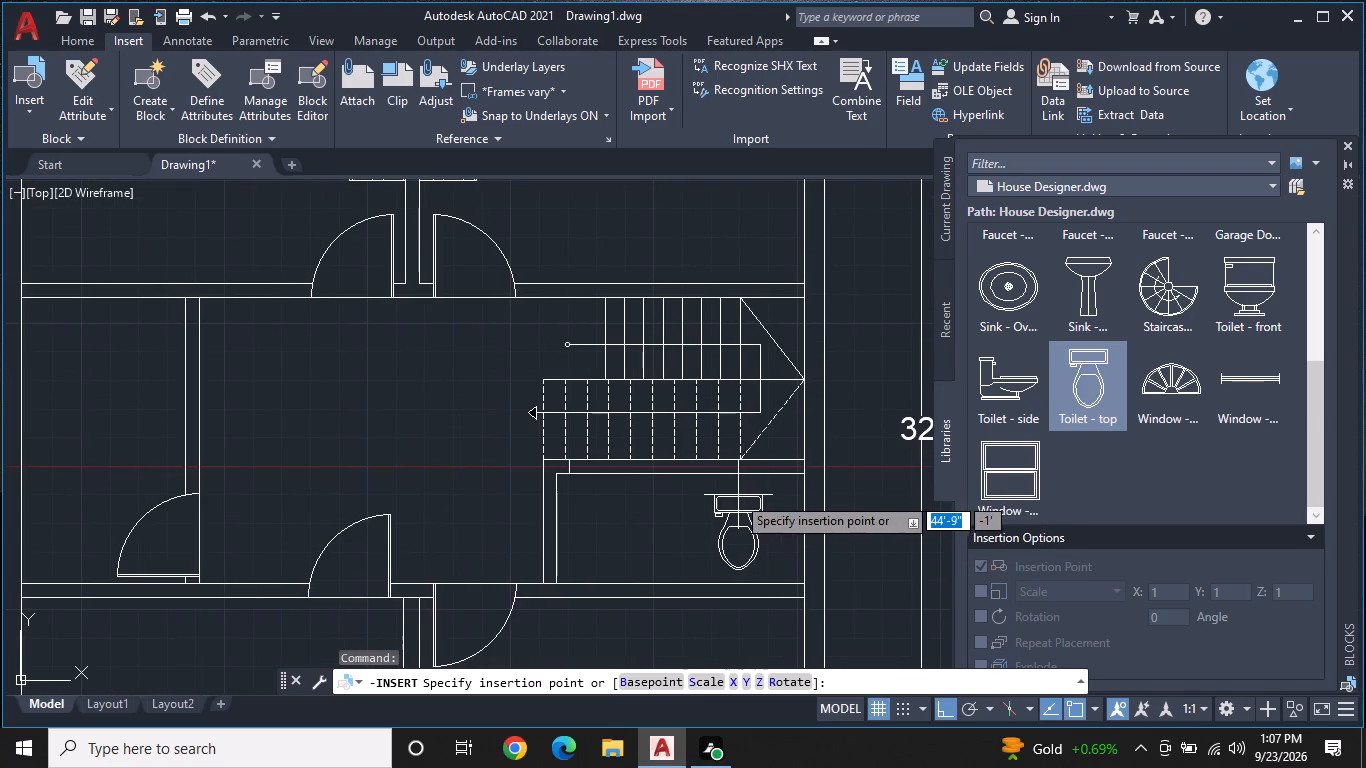
{"action": "left_click", "coordinate": [734, 493]}
{"action": "scroll", "coordinate": [667, 514], "scroll_direction": "down", "scroll_amount": 2}
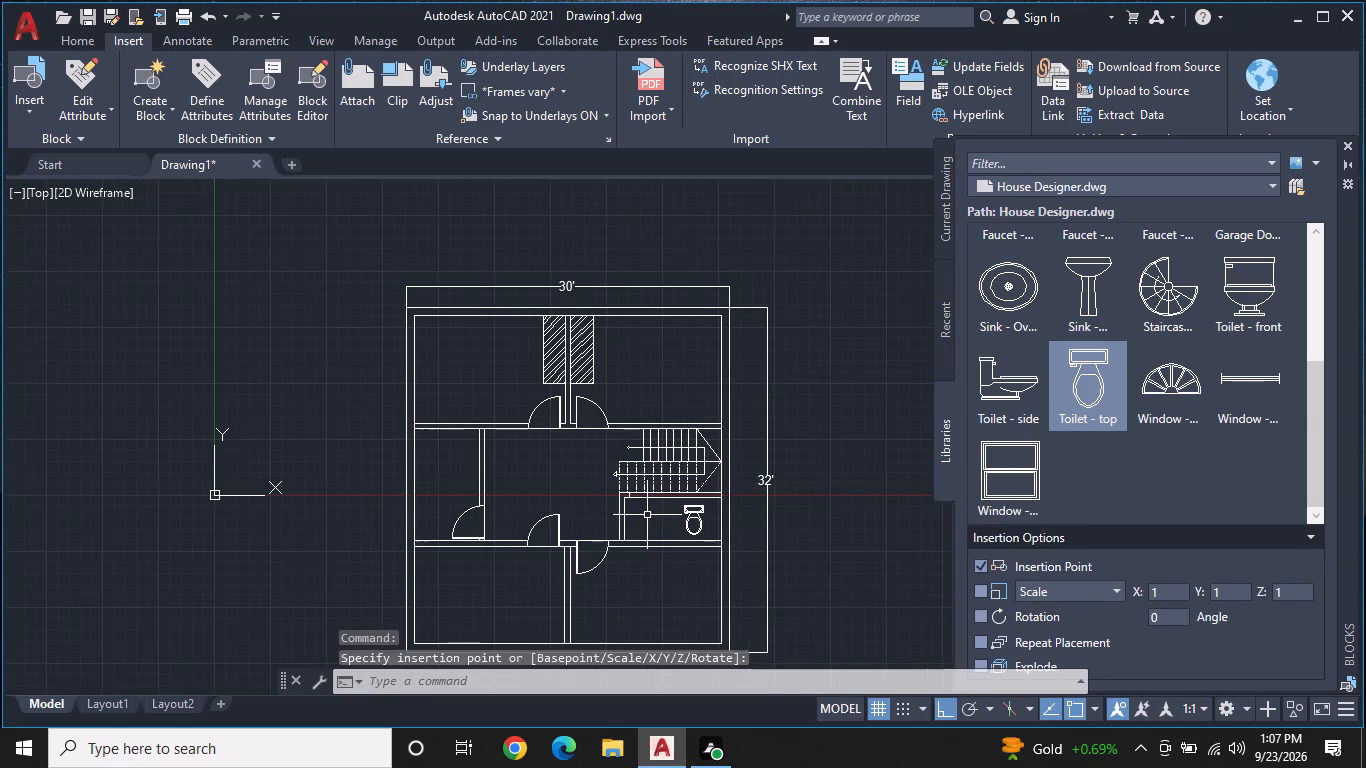
{"action": "middle_click_drag", "start_coordinate": [656, 516], "coordinate": [718, 524]}
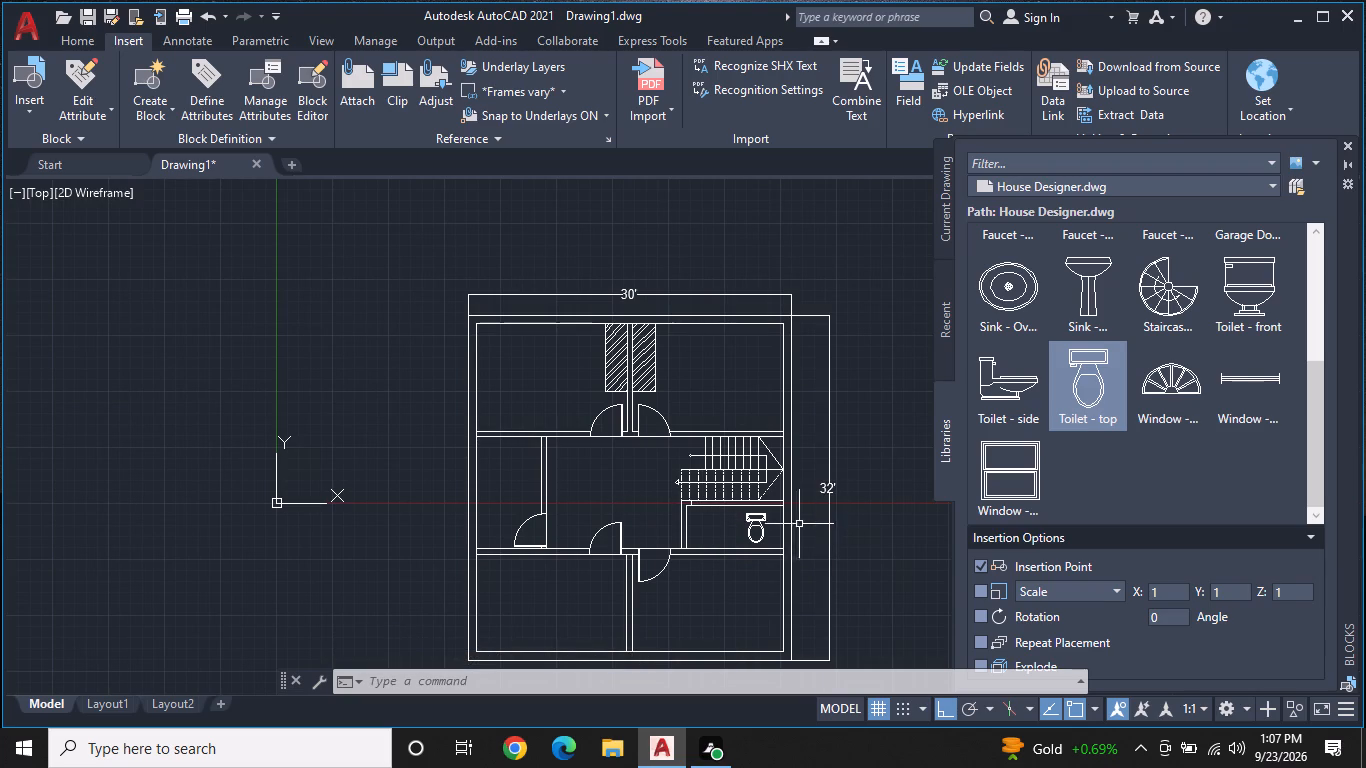
Open the list of block libraries to choose another source drawing.
{"action": "scroll", "coordinate": [1113, 402], "scroll_direction": "up", "scroll_amount": 5}
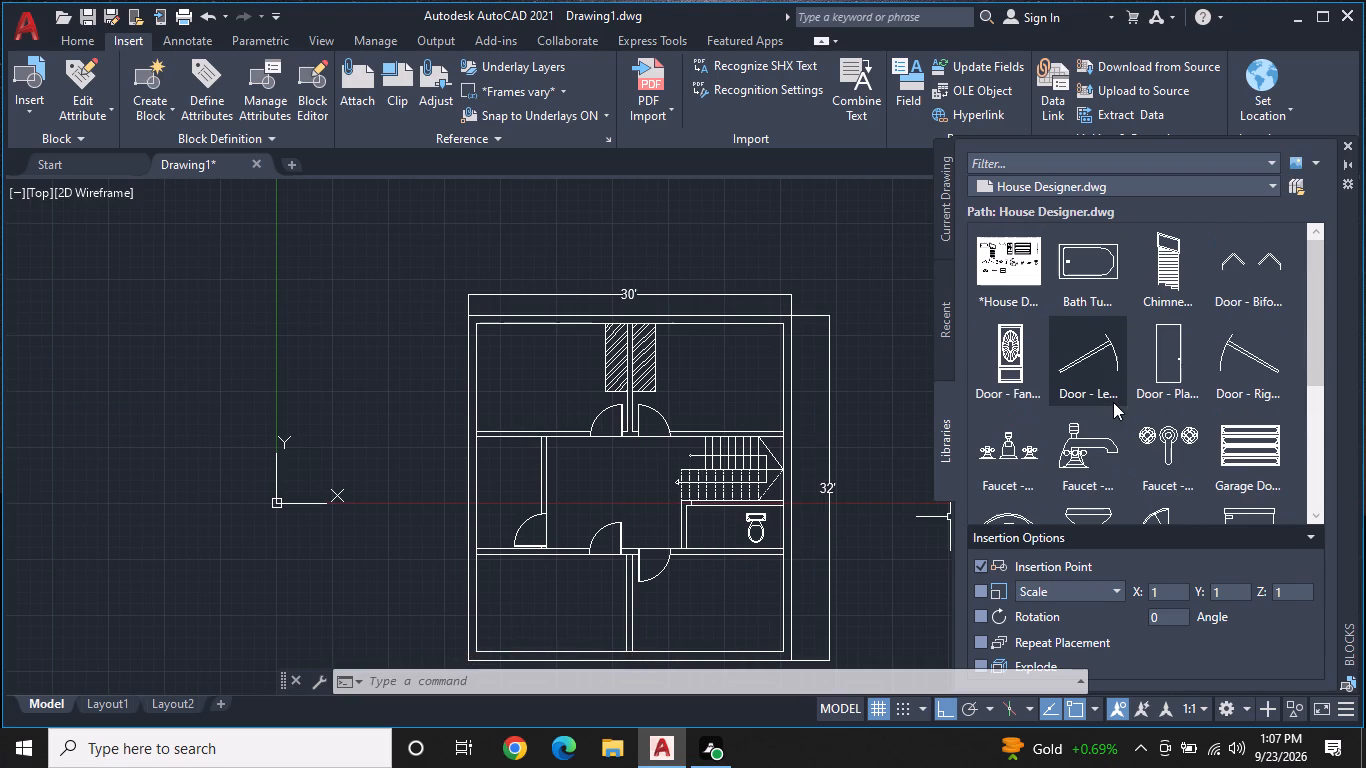
{"action": "scroll", "coordinate": [1113, 402], "scroll_direction": "up", "scroll_amount": 3}
{"action": "left_click", "coordinate": [1236, 179]}
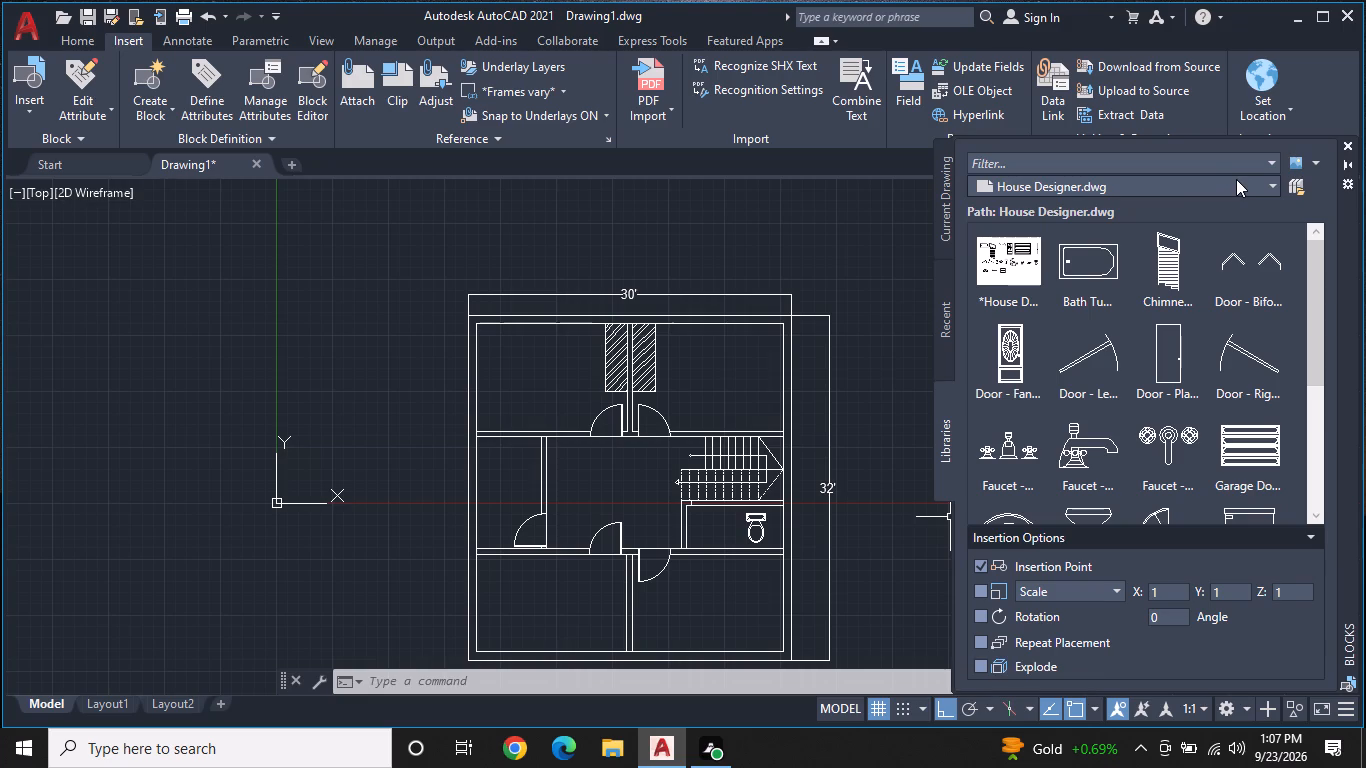
Switch the block library to Home - Space Planner.dwg.
{"action": "left_click", "coordinate": [1125, 233]}
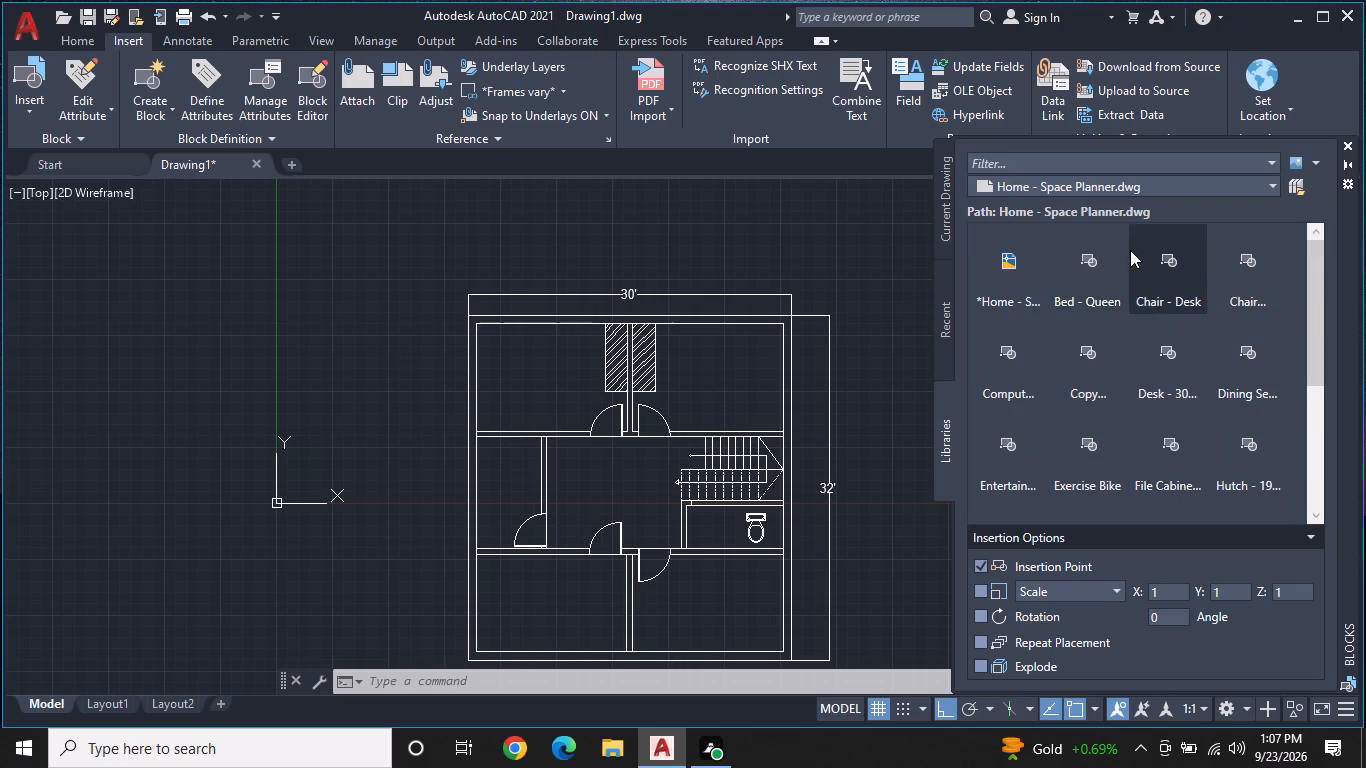
{"action": "scroll", "coordinate": [1073, 313], "scroll_direction": "up", "scroll_amount": 3}
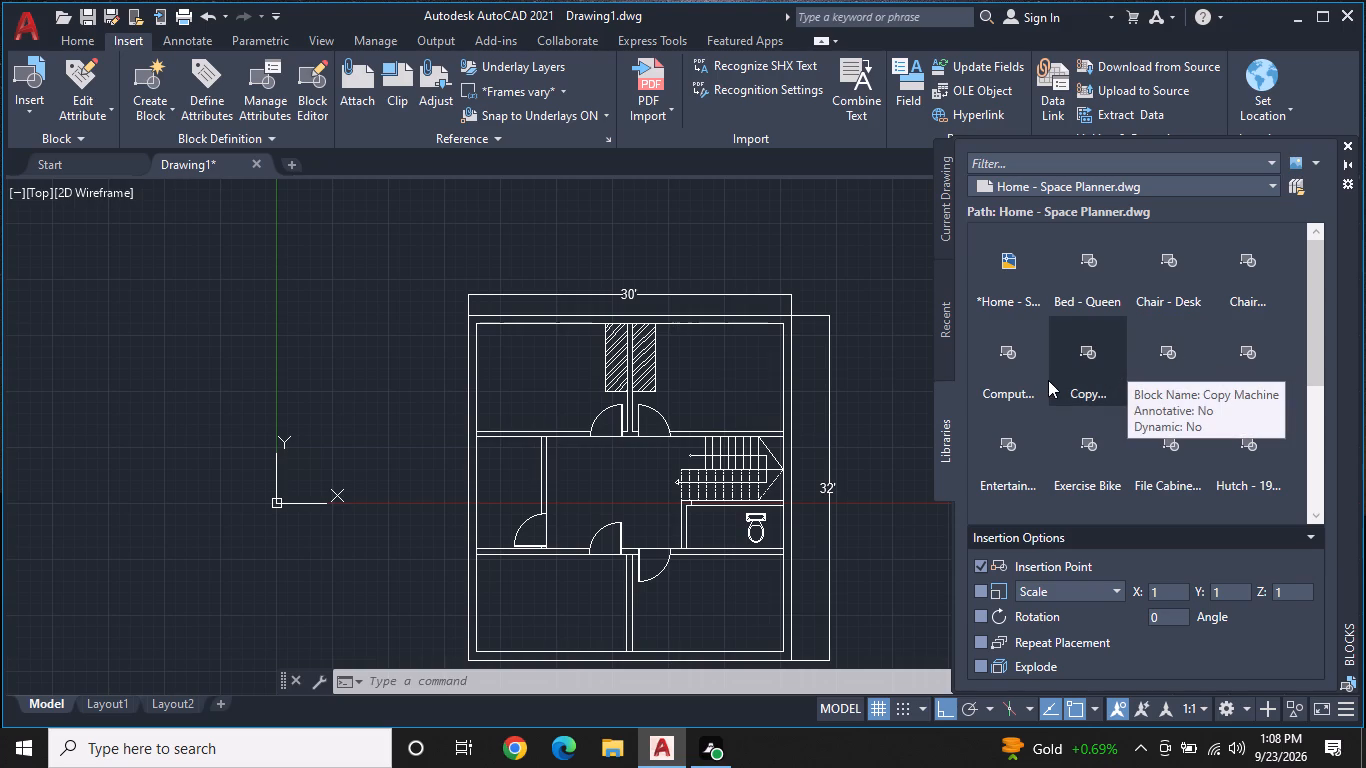
{"action": "scroll", "coordinate": [1075, 369], "scroll_direction": "up", "scroll_amount": 2}
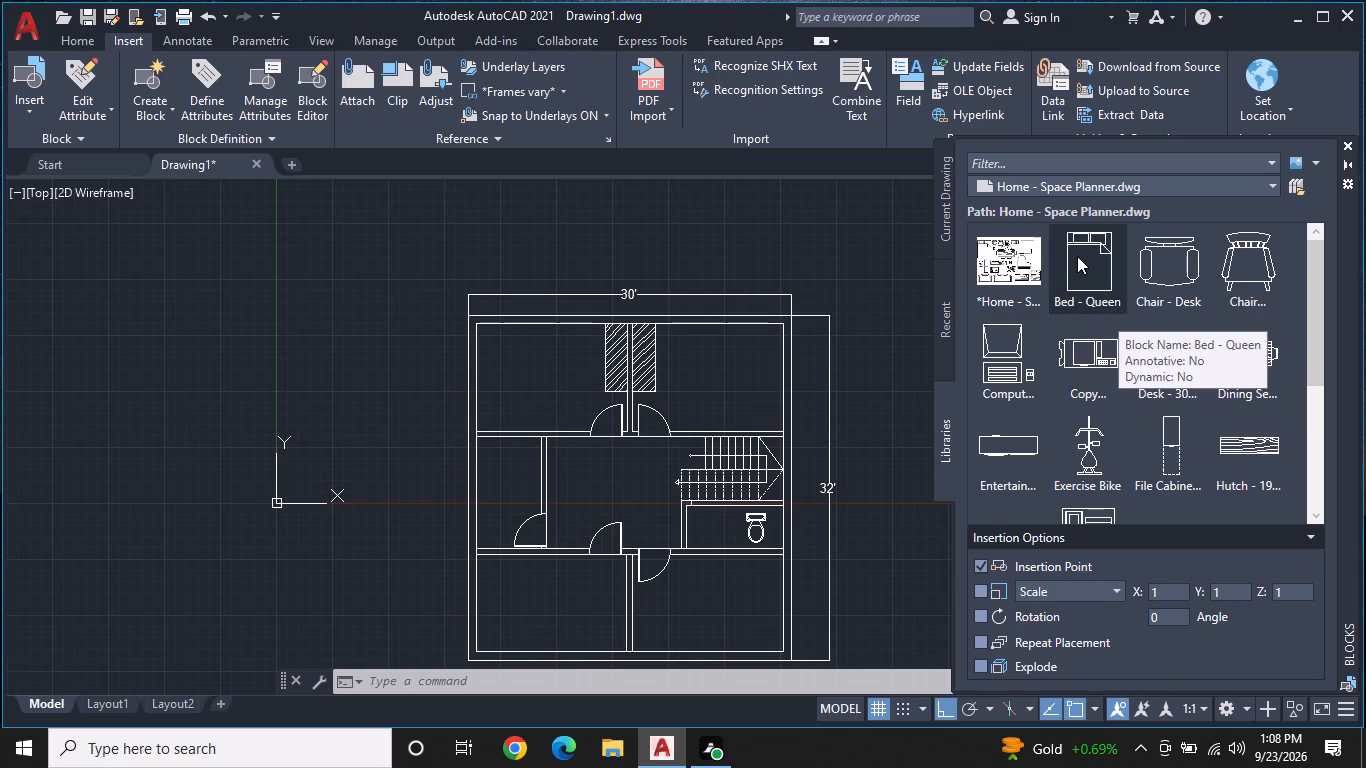
Insert the Bed - Queen block against the upper wall of the bedroom left of the hatched recesses.
{"action": "left_click", "coordinate": [1077, 256]}
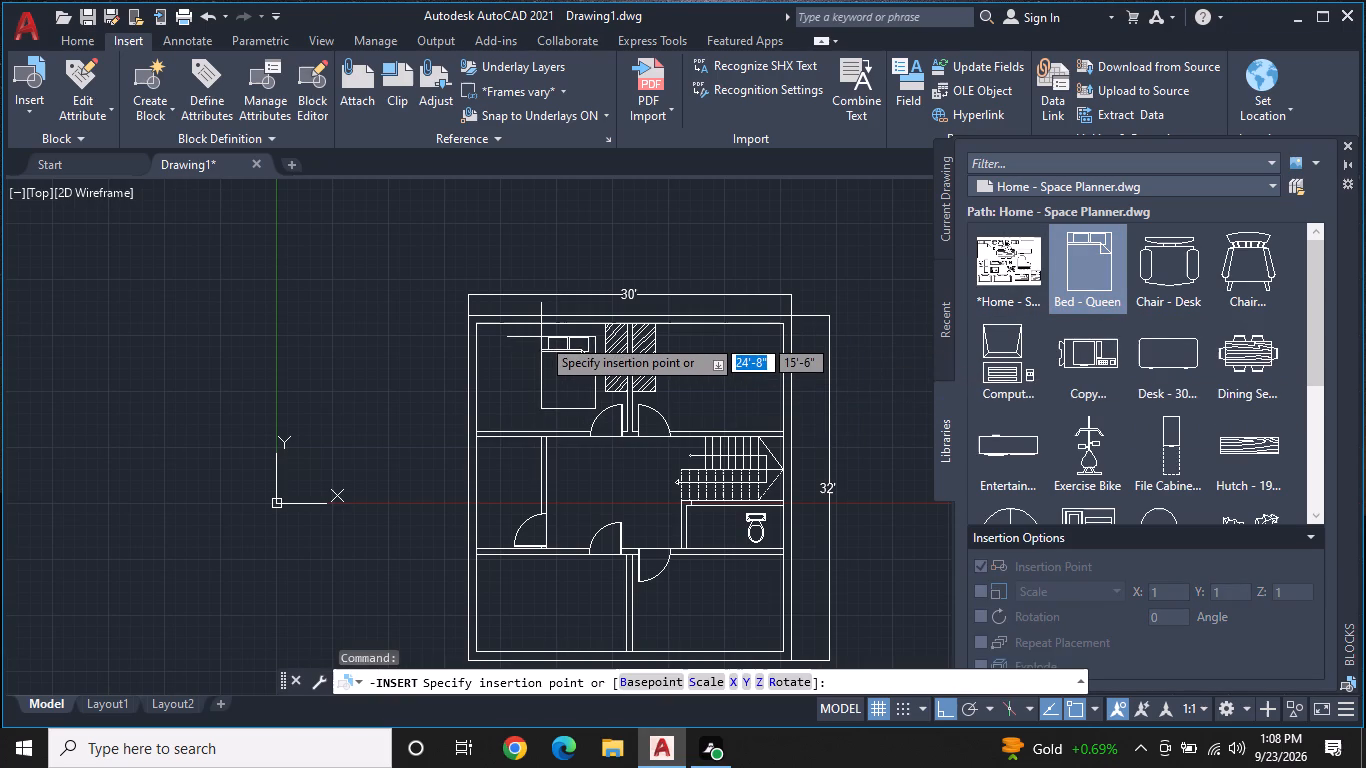
{"action": "middle_click_drag", "start_coordinate": [564, 361], "coordinate": [662, 438]}
{"action": "scroll", "coordinate": [631, 411], "scroll_direction": "up", "scroll_amount": 1}
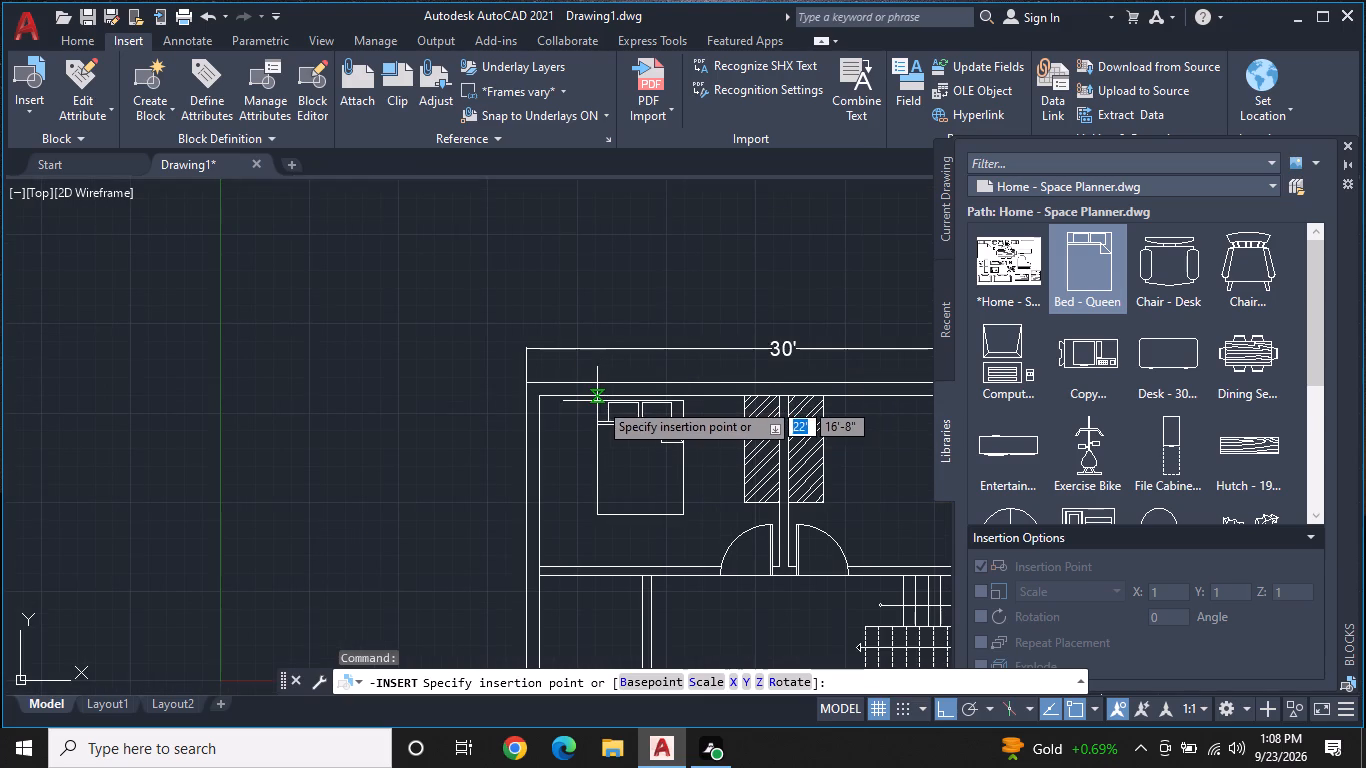
{"action": "left_click", "coordinate": [599, 398]}
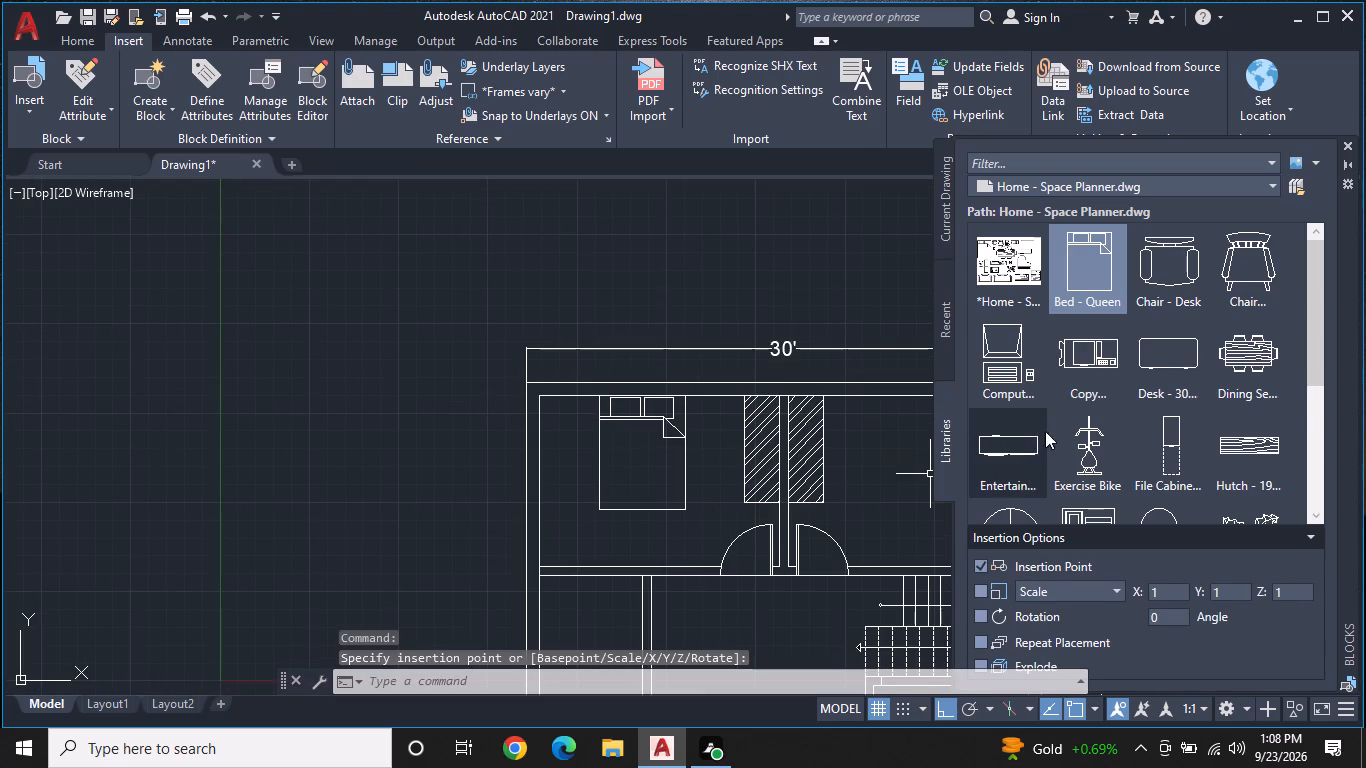
Insert a second Bed - Queen block against the upper wall of the bedroom right of the hatched recesses.
{"action": "middle_click_drag", "start_coordinate": [882, 464], "coordinate": [696, 388]}
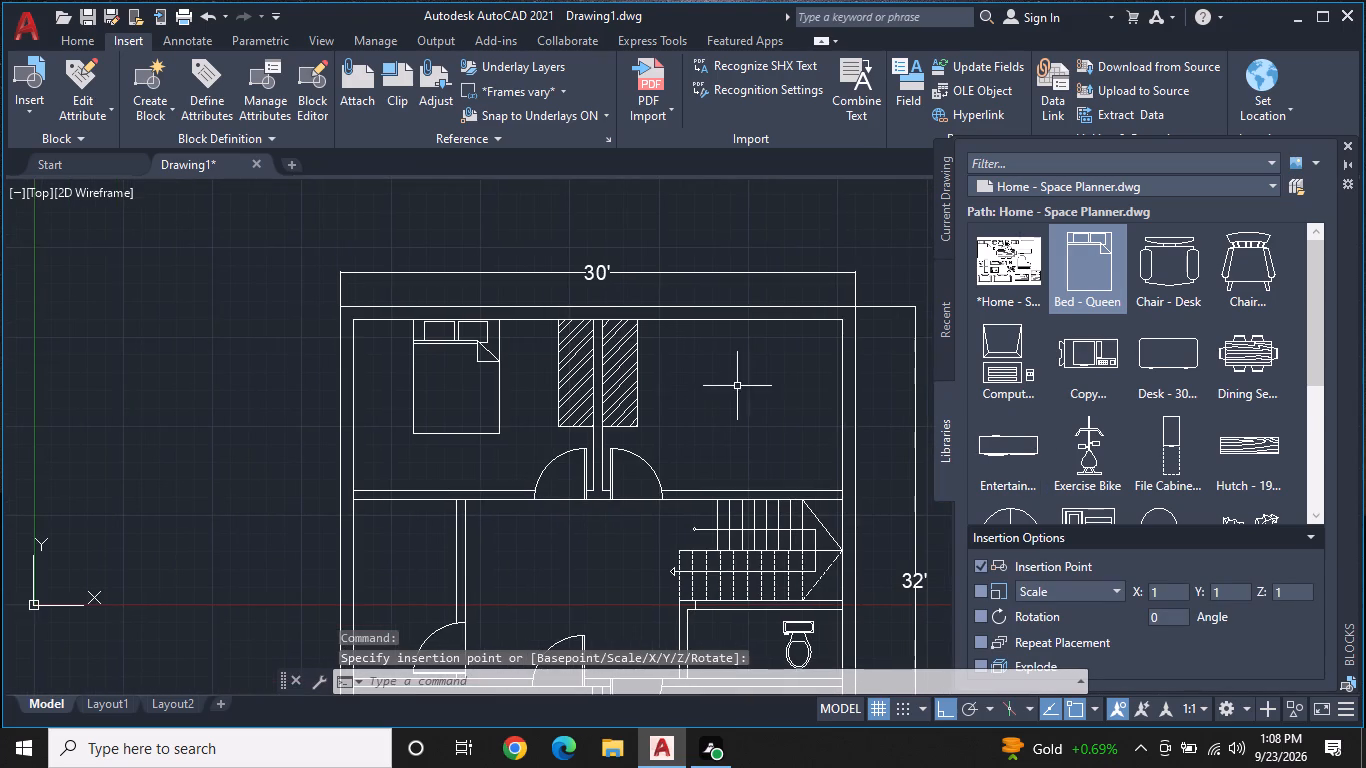
{"action": "left_click", "coordinate": [1110, 291]}
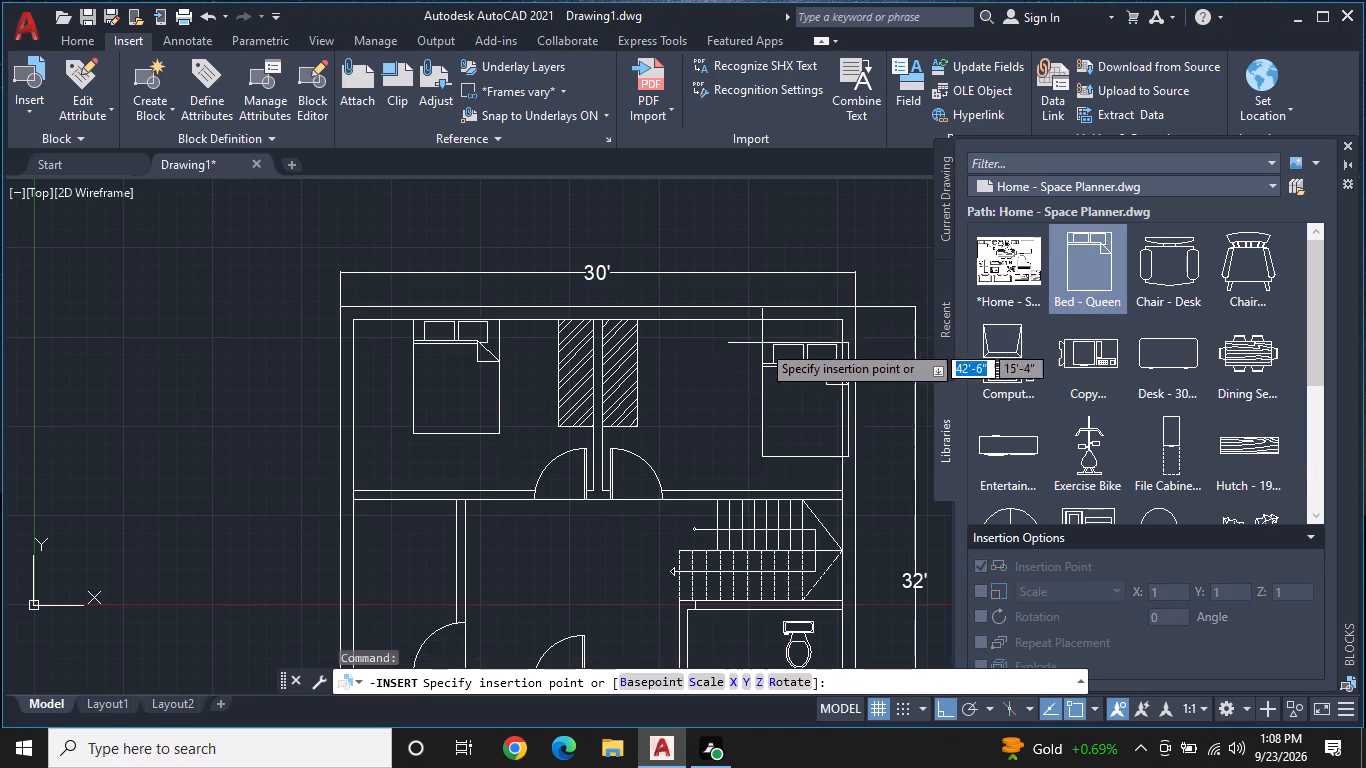
{"action": "left_click", "coordinate": [706, 321]}
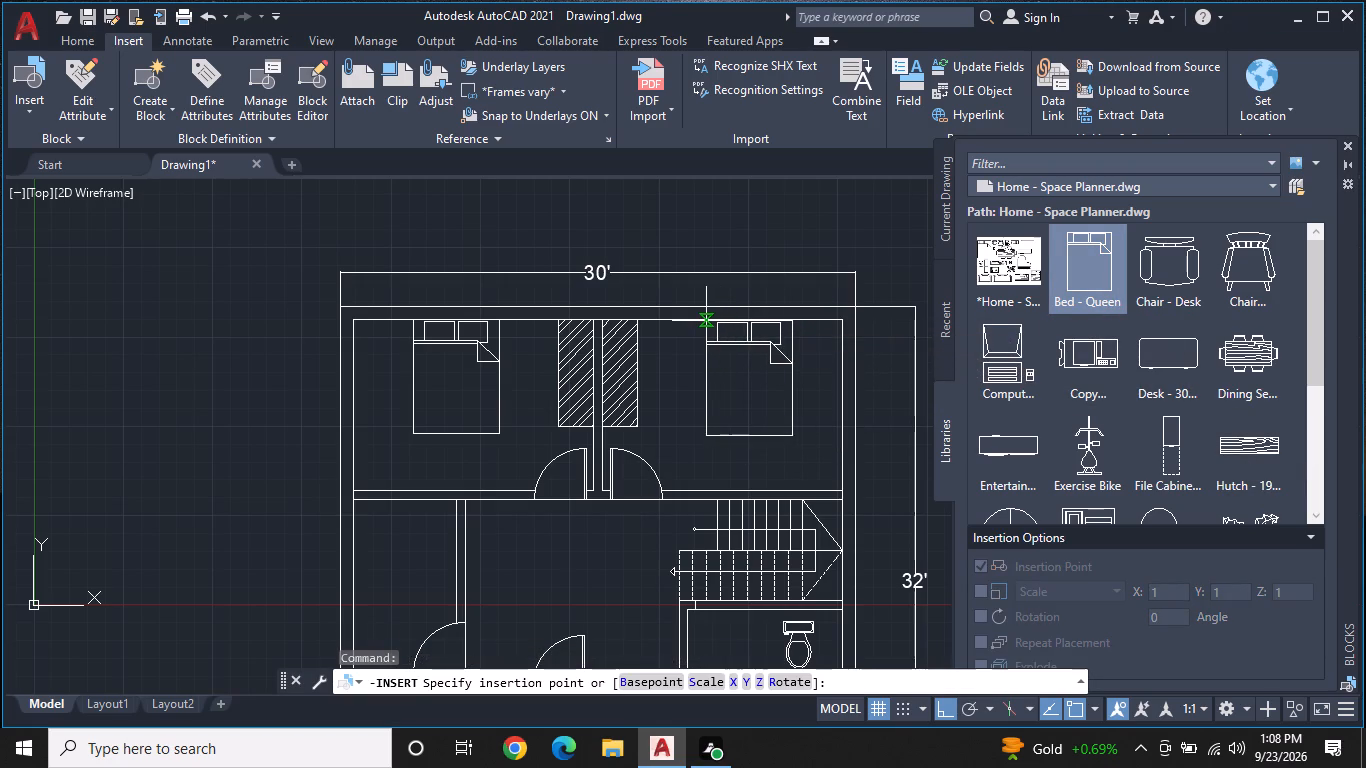
{"action": "middle_click_drag", "start_coordinate": [891, 416], "coordinate": [937, 384]}
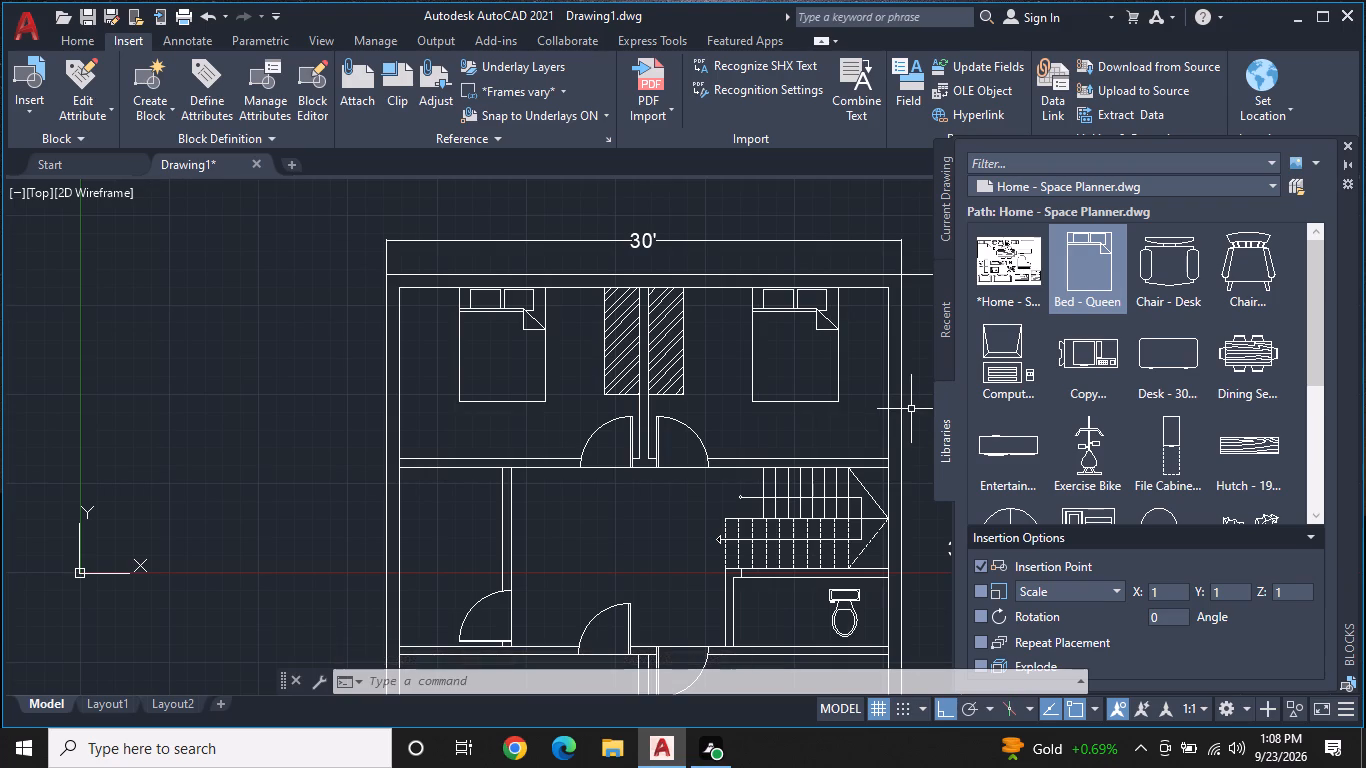
Insert the Chair - Desk block in the central hall, near its left partition wall and level with the upper stair flight.
{"action": "scroll", "coordinate": [1174, 432], "scroll_direction": "down", "scroll_amount": 1}
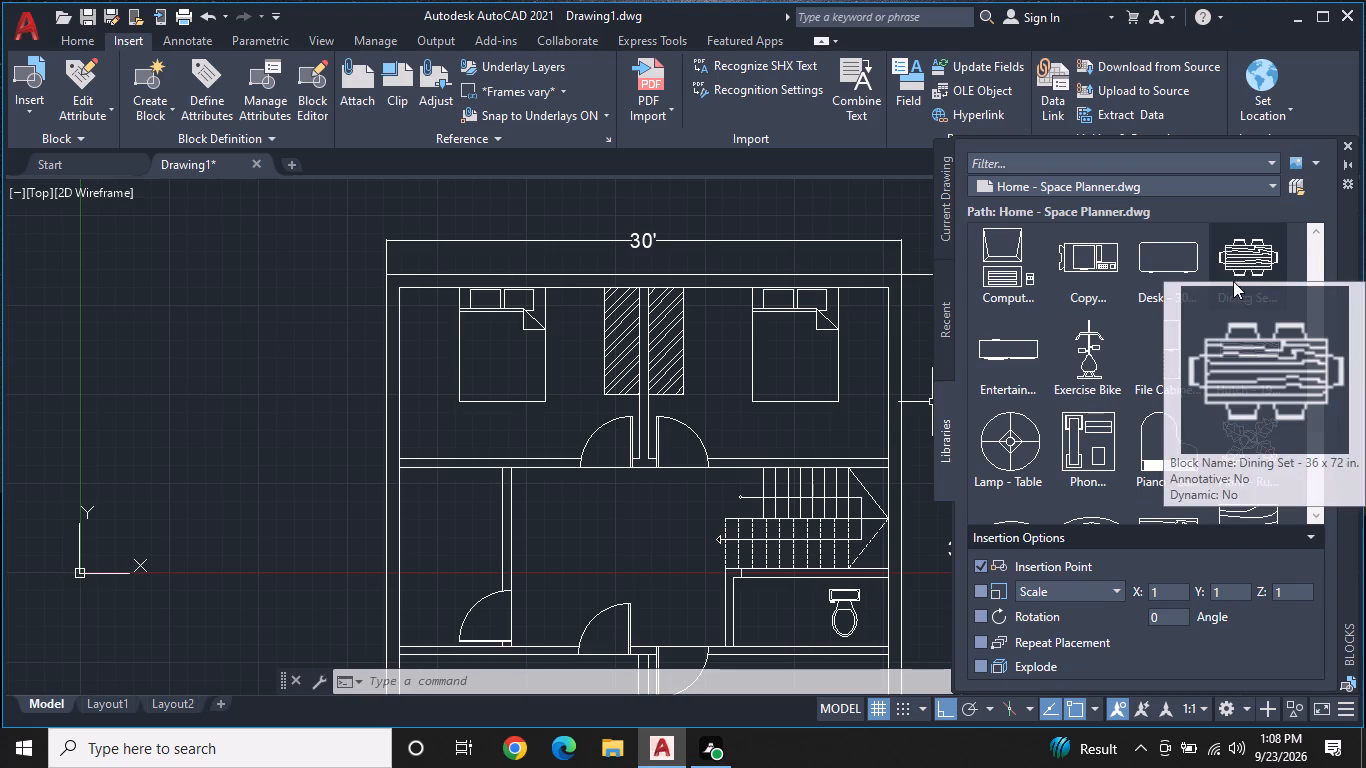
{"action": "scroll", "coordinate": [1152, 347], "scroll_direction": "down", "scroll_amount": 1}
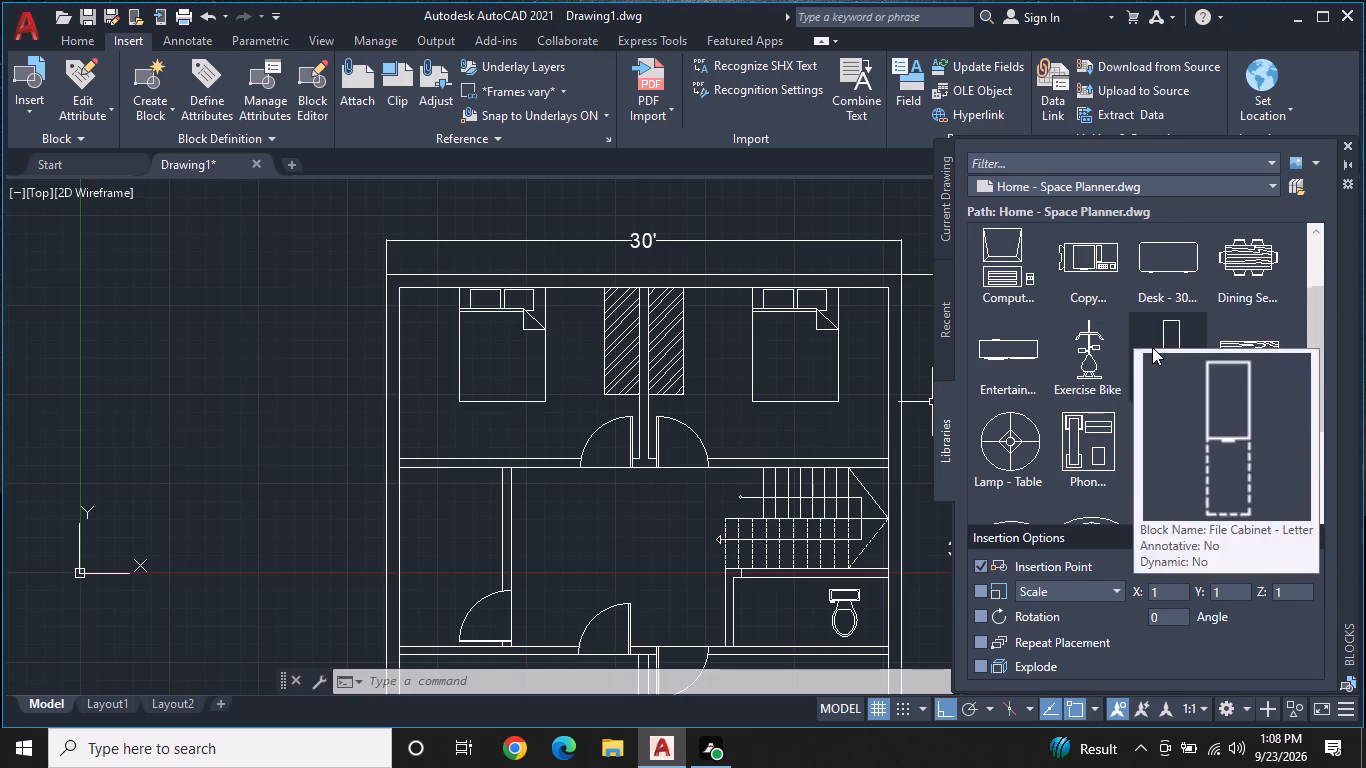
{"action": "scroll", "coordinate": [1152, 347], "scroll_direction": "down", "scroll_amount": 2}
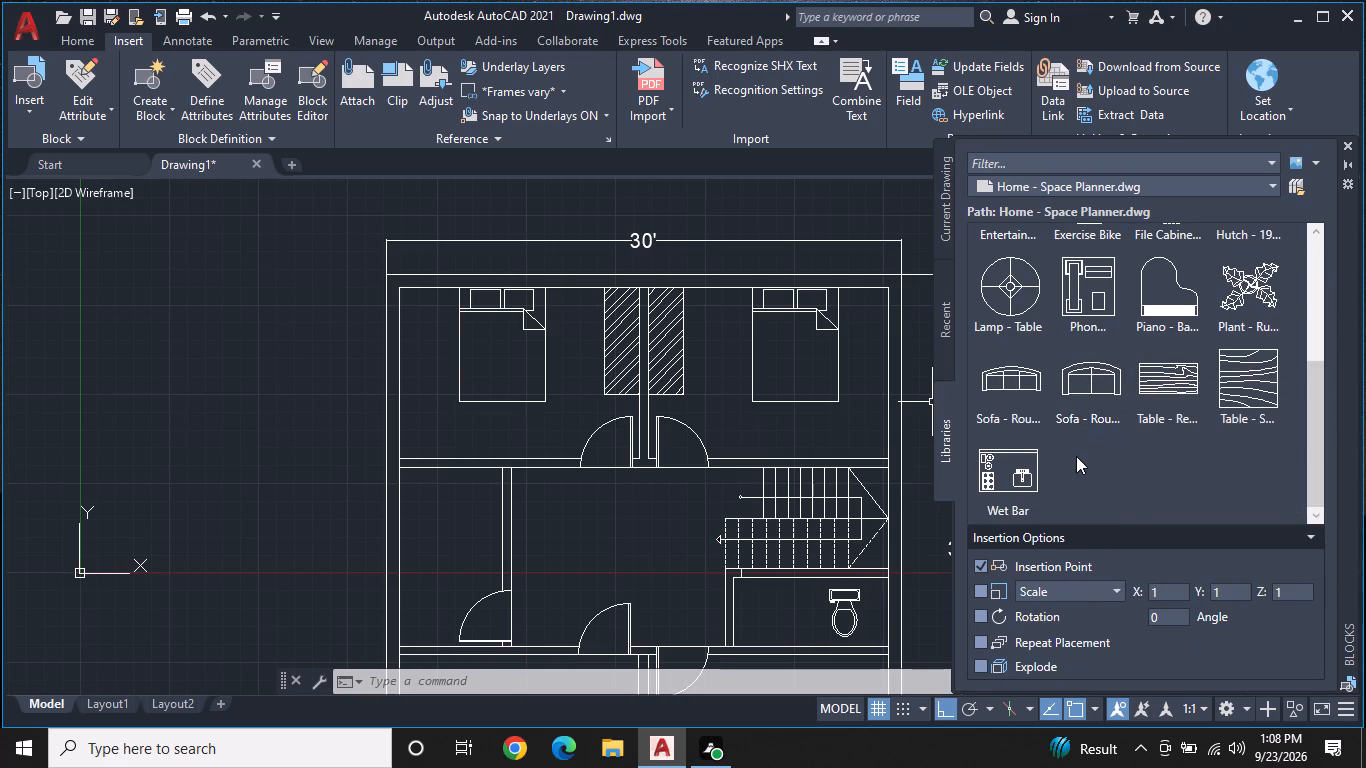
{"action": "scroll", "coordinate": [1084, 456], "scroll_direction": "down", "scroll_amount": 1}
{"action": "scroll", "coordinate": [1084, 456], "scroll_direction": "up", "scroll_amount": 1}
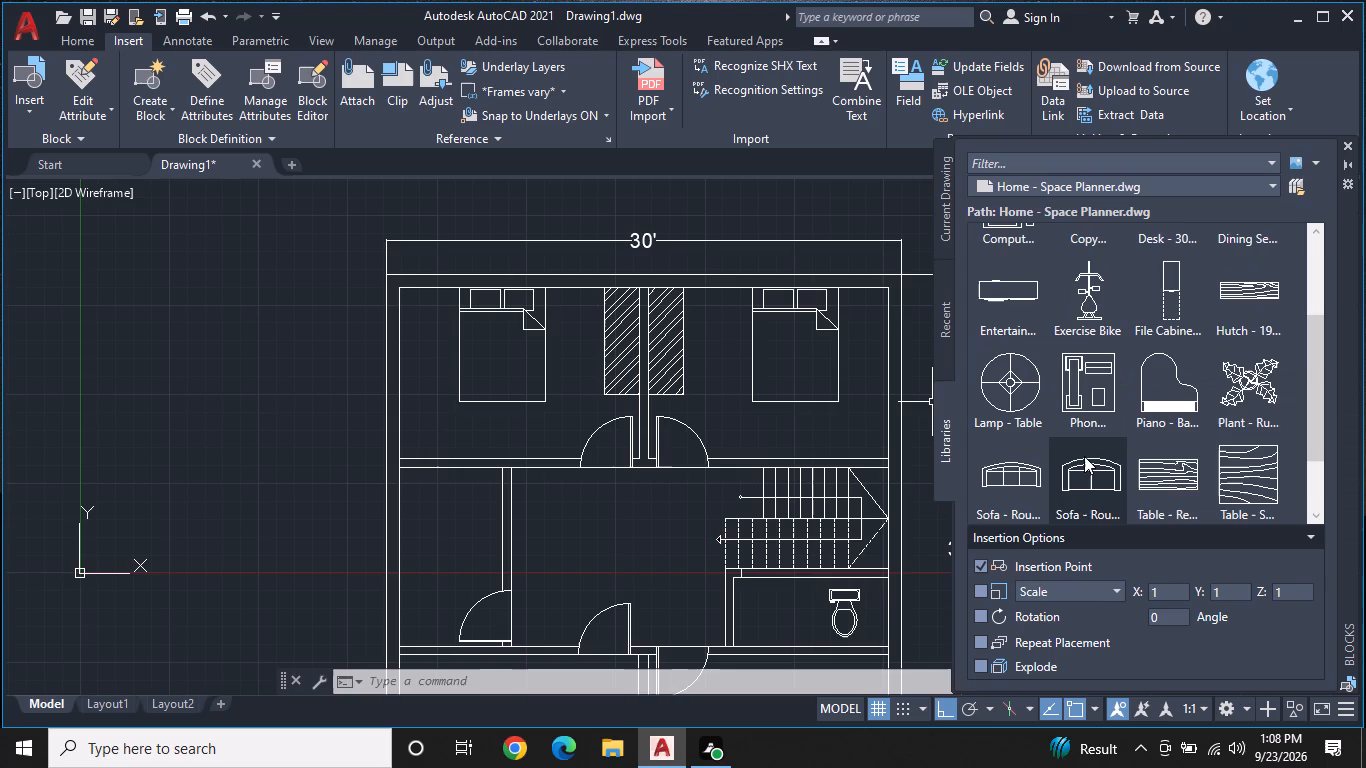
{"action": "scroll", "coordinate": [1084, 456], "scroll_direction": "up", "scroll_amount": 1}
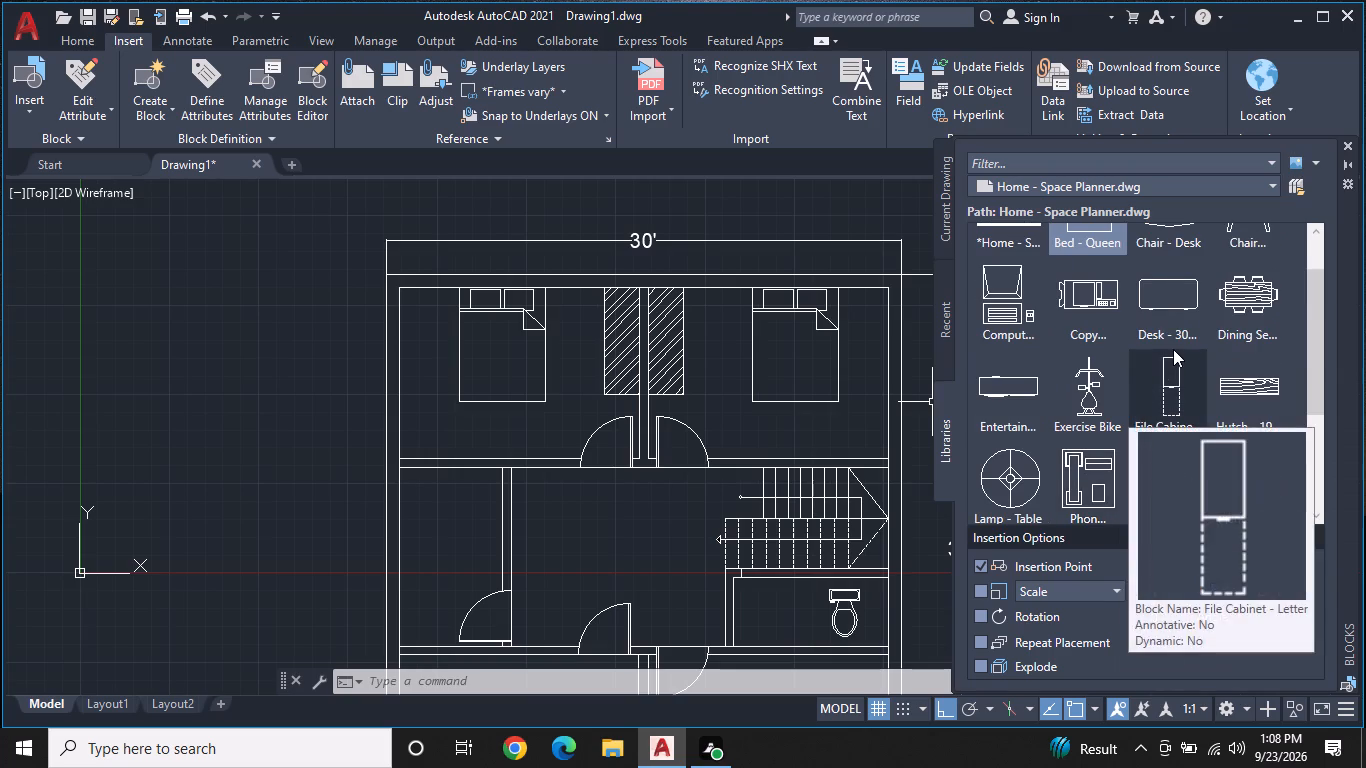
{"action": "scroll", "coordinate": [1173, 349], "scroll_direction": "up", "scroll_amount": 3}
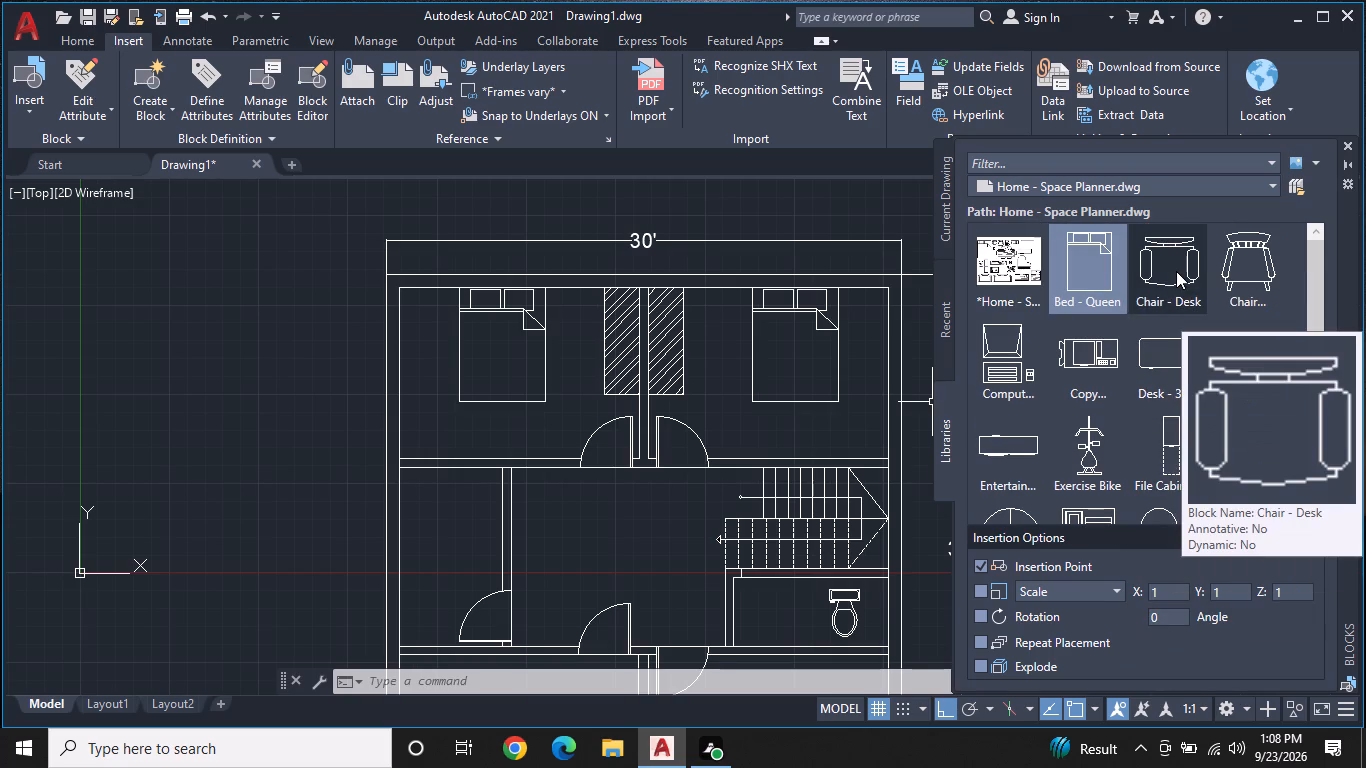
{"action": "left_click", "coordinate": [1174, 266]}
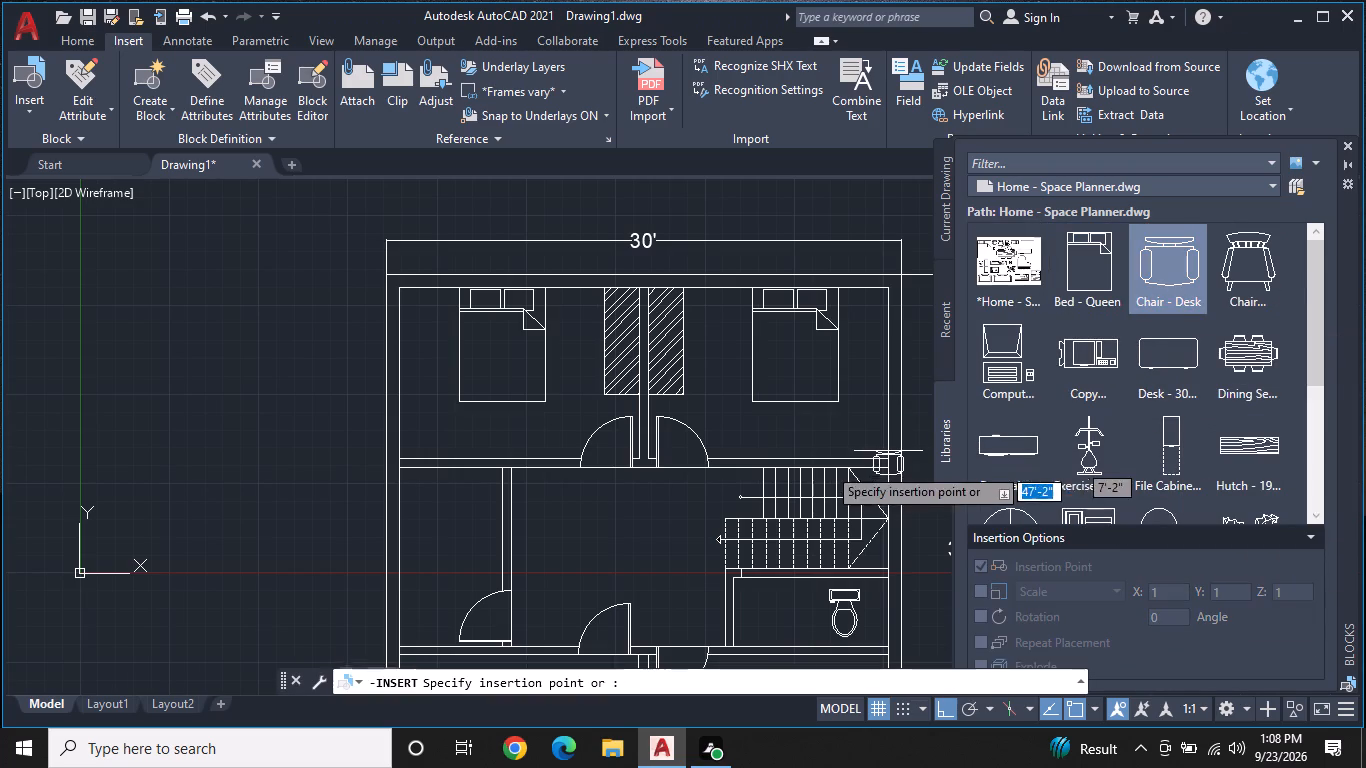
{"action": "middle_click_drag", "start_coordinate": [769, 487], "coordinate": [855, 400]}
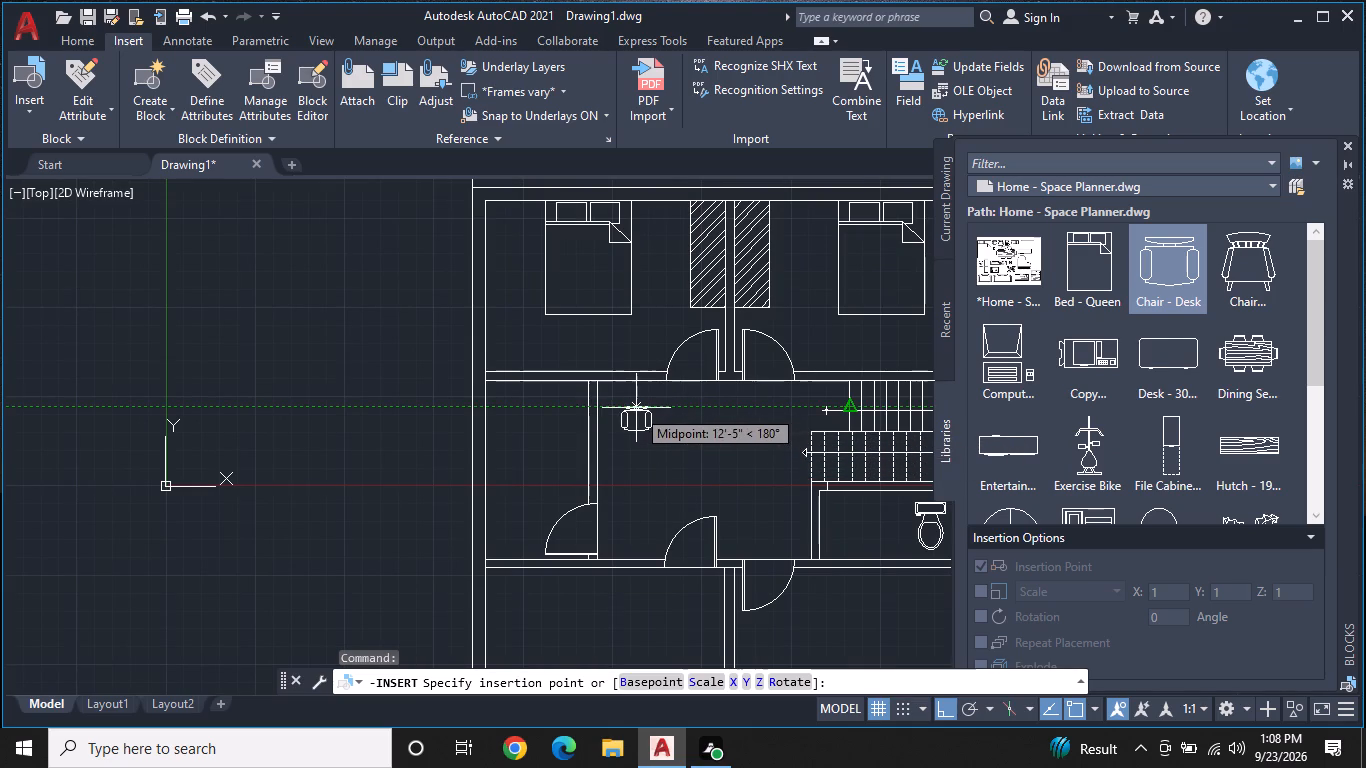
{"action": "left_click", "coordinate": [636, 408]}
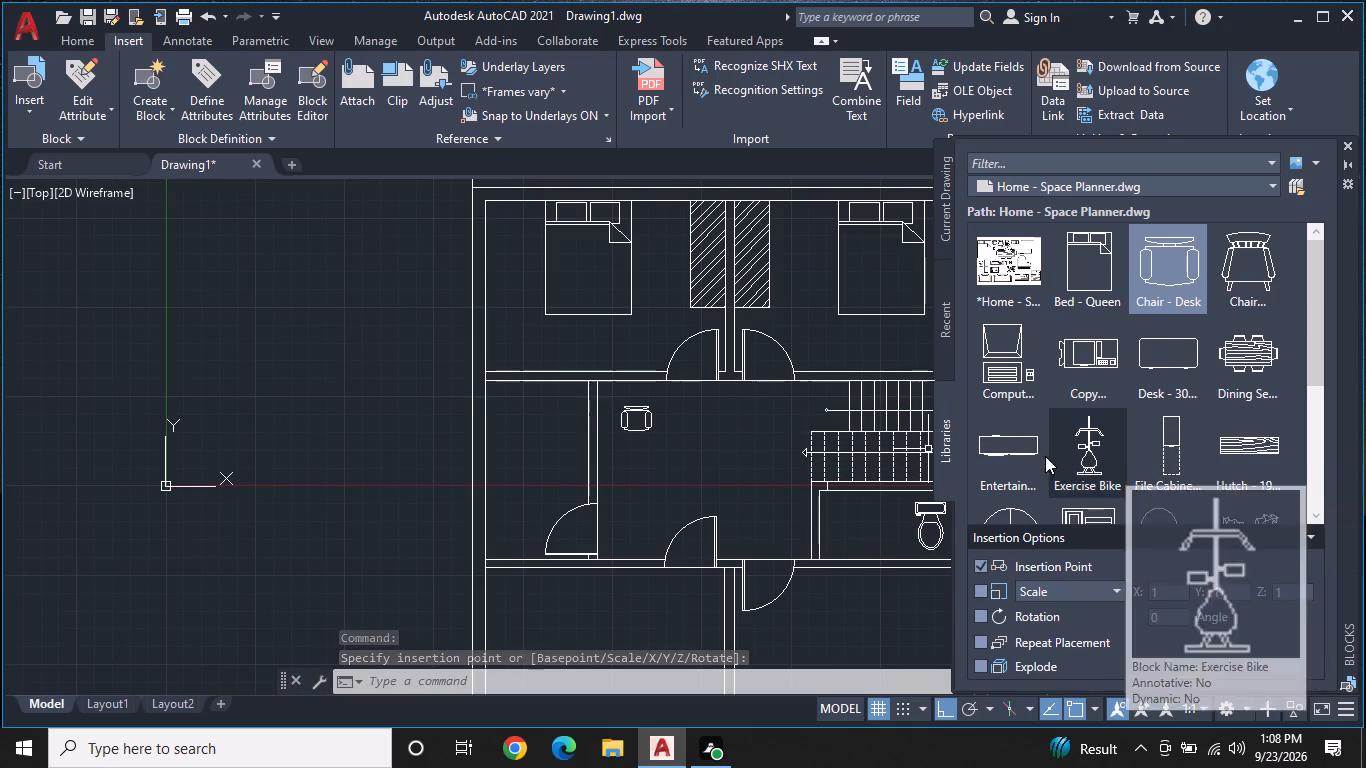
Insert another Bed - Queen block in the lower-right room, below the toilet room, with its head toward the upper wall.
{"action": "scroll", "coordinate": [1081, 428], "scroll_direction": "up", "scroll_amount": 3}
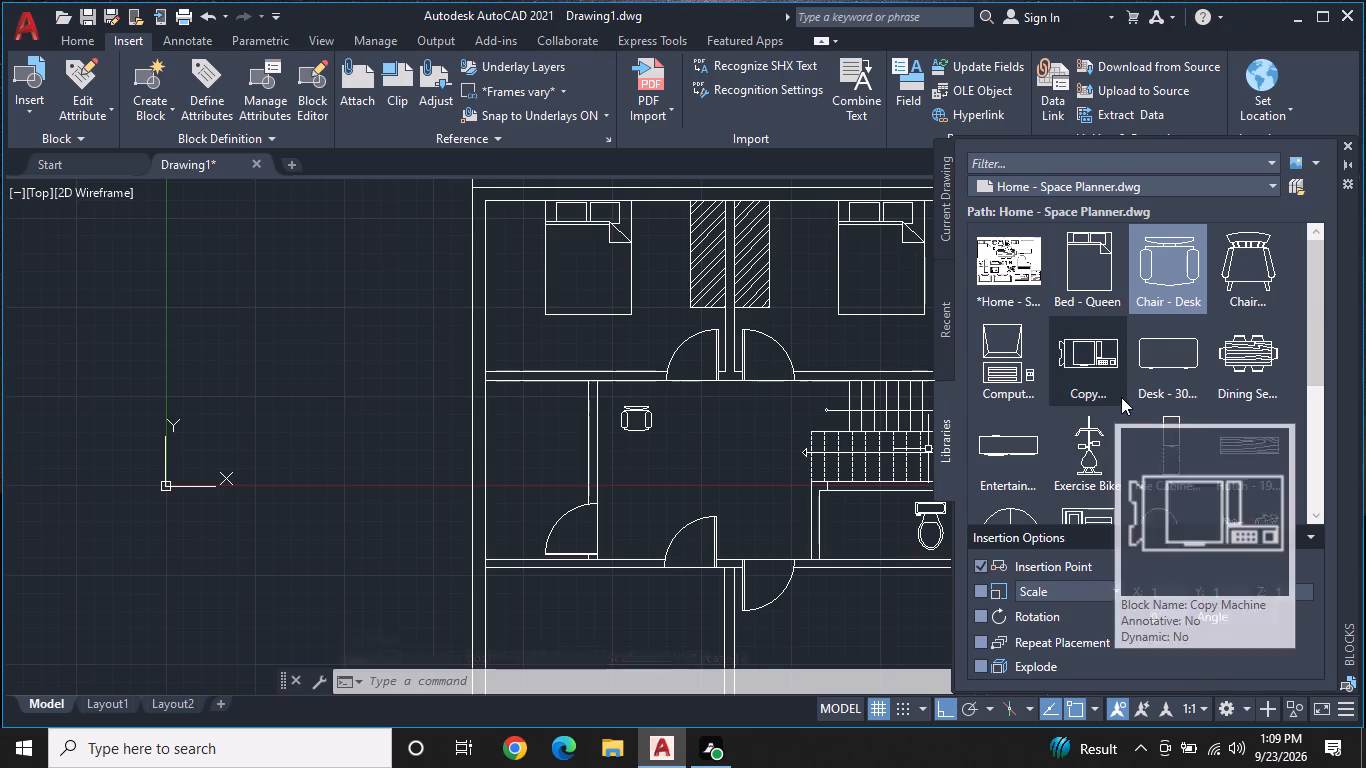
{"action": "scroll", "coordinate": [1124, 393], "scroll_direction": "down", "scroll_amount": 1}
{"action": "scroll", "coordinate": [1124, 393], "scroll_direction": "up", "scroll_amount": 3}
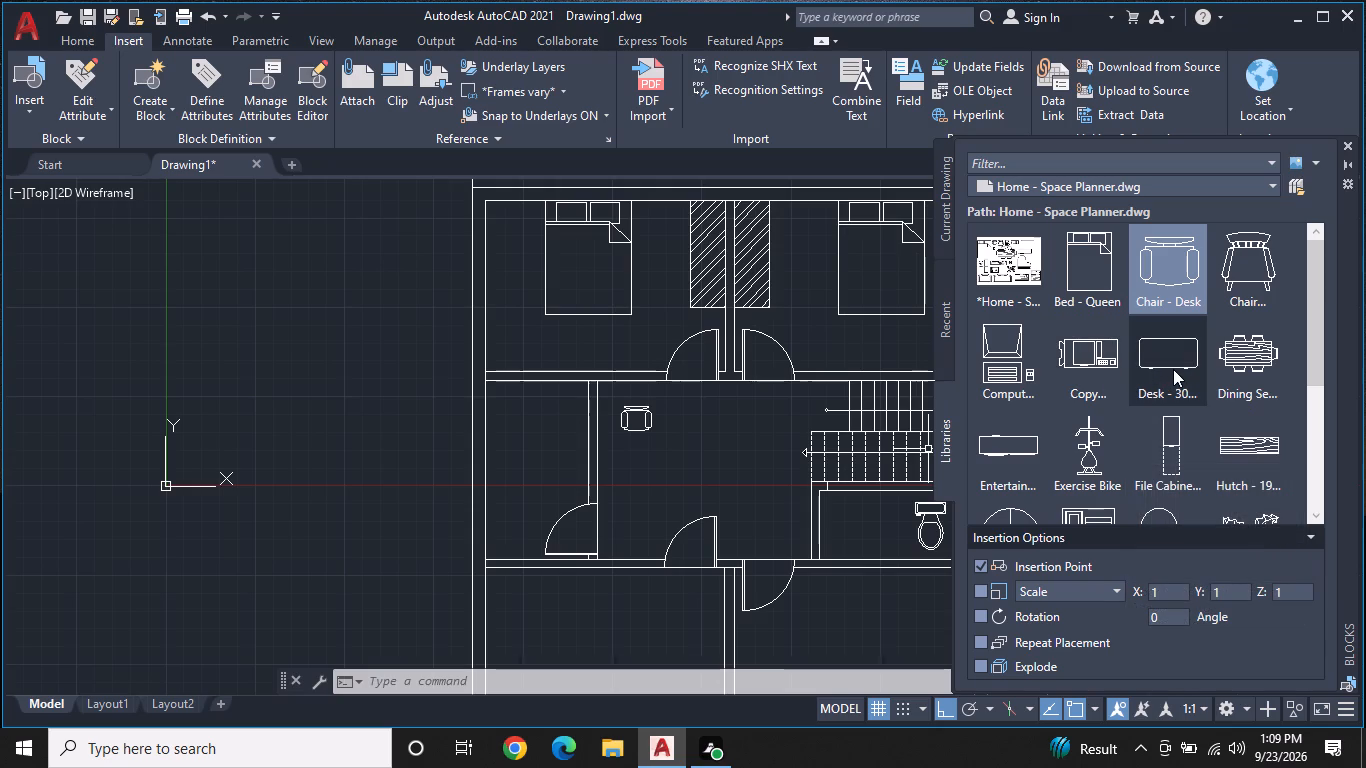
{"action": "scroll", "coordinate": [1174, 368], "scroll_direction": "down", "scroll_amount": 4}
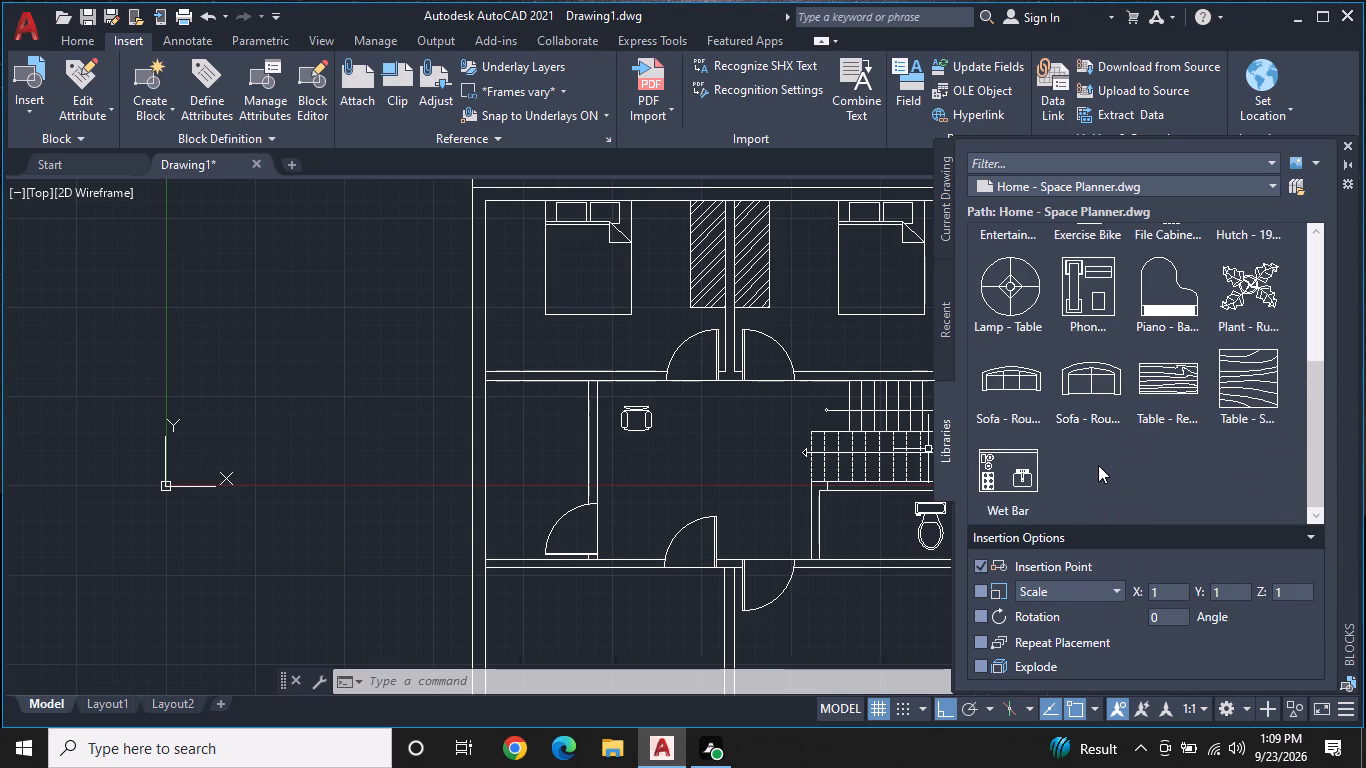
{"action": "scroll", "coordinate": [1124, 394], "scroll_direction": "up", "scroll_amount": 4}
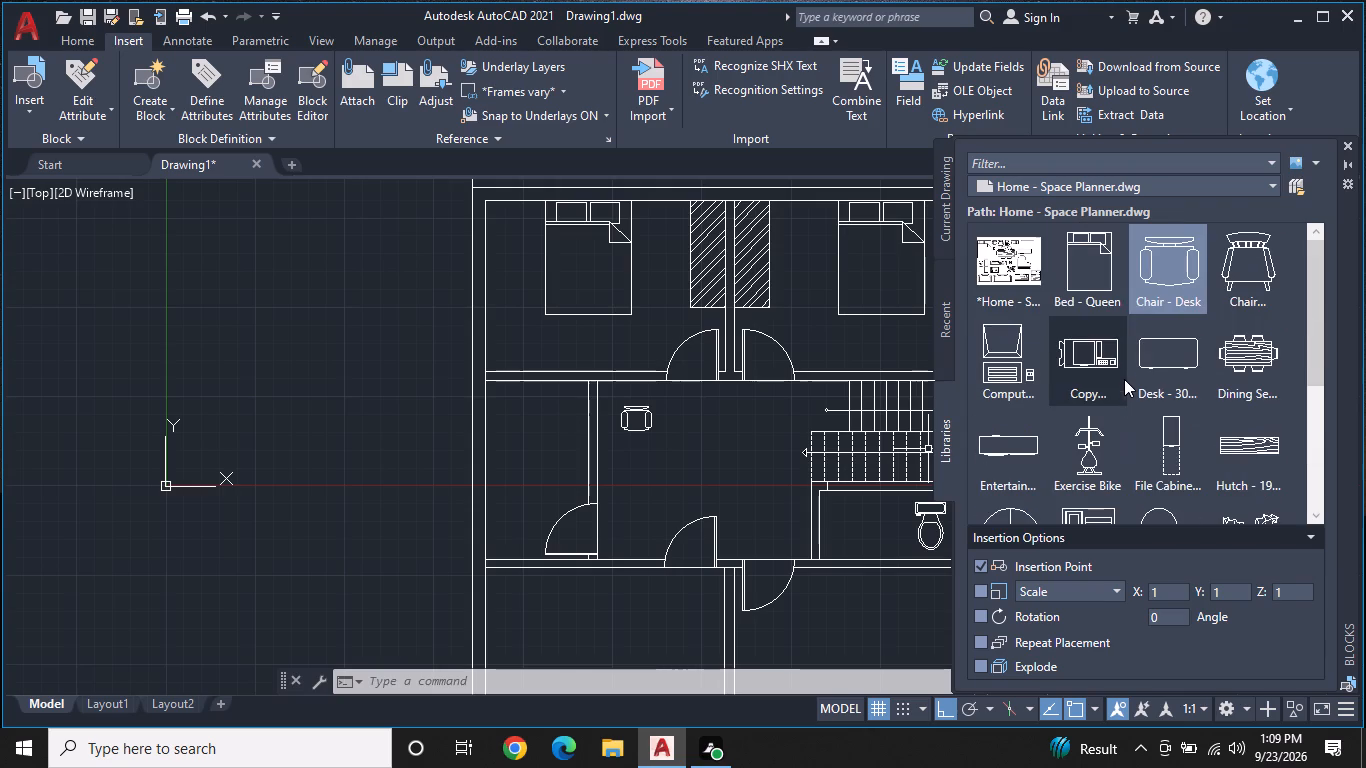
{"action": "left_click", "coordinate": [1095, 273]}
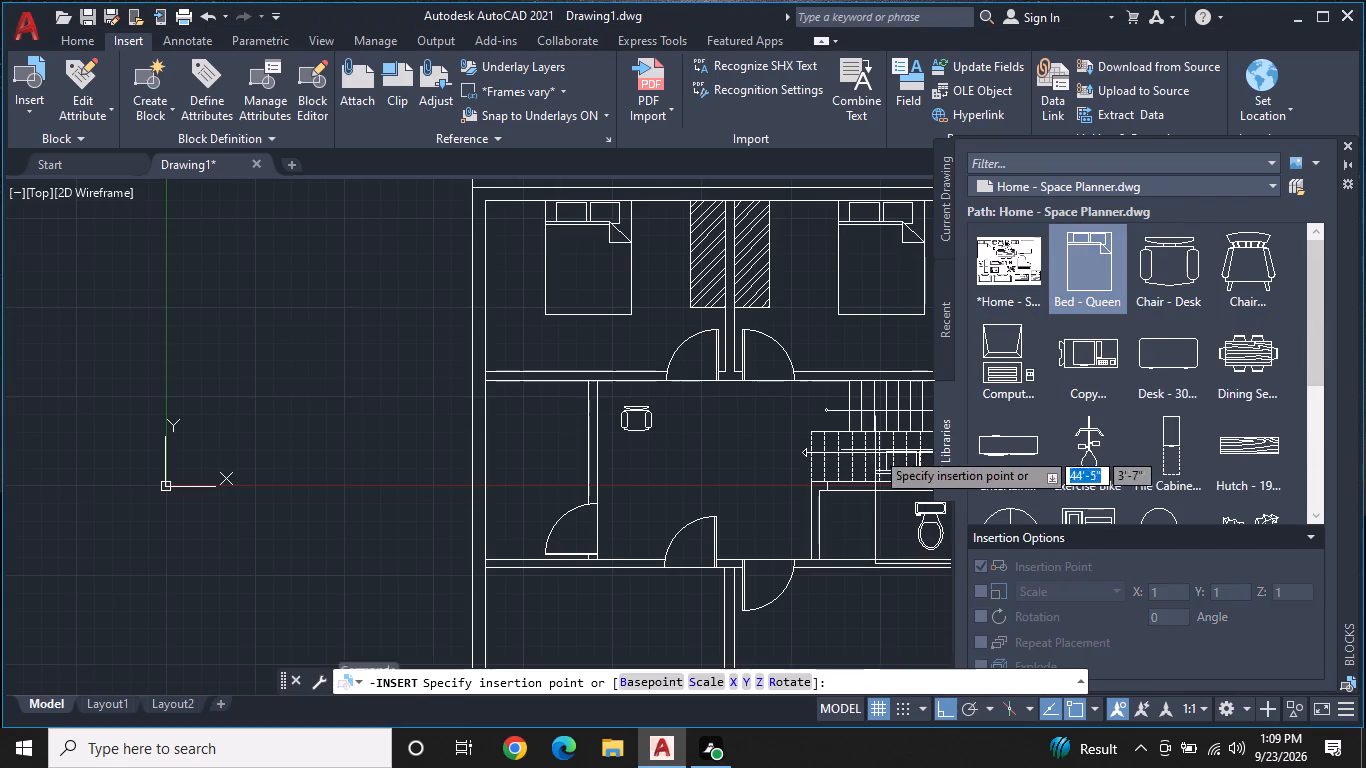
{"action": "scroll", "coordinate": [855, 470], "scroll_direction": "down", "scroll_amount": 2}
{"action": "scroll", "coordinate": [851, 539], "scroll_direction": "up", "scroll_amount": 2}
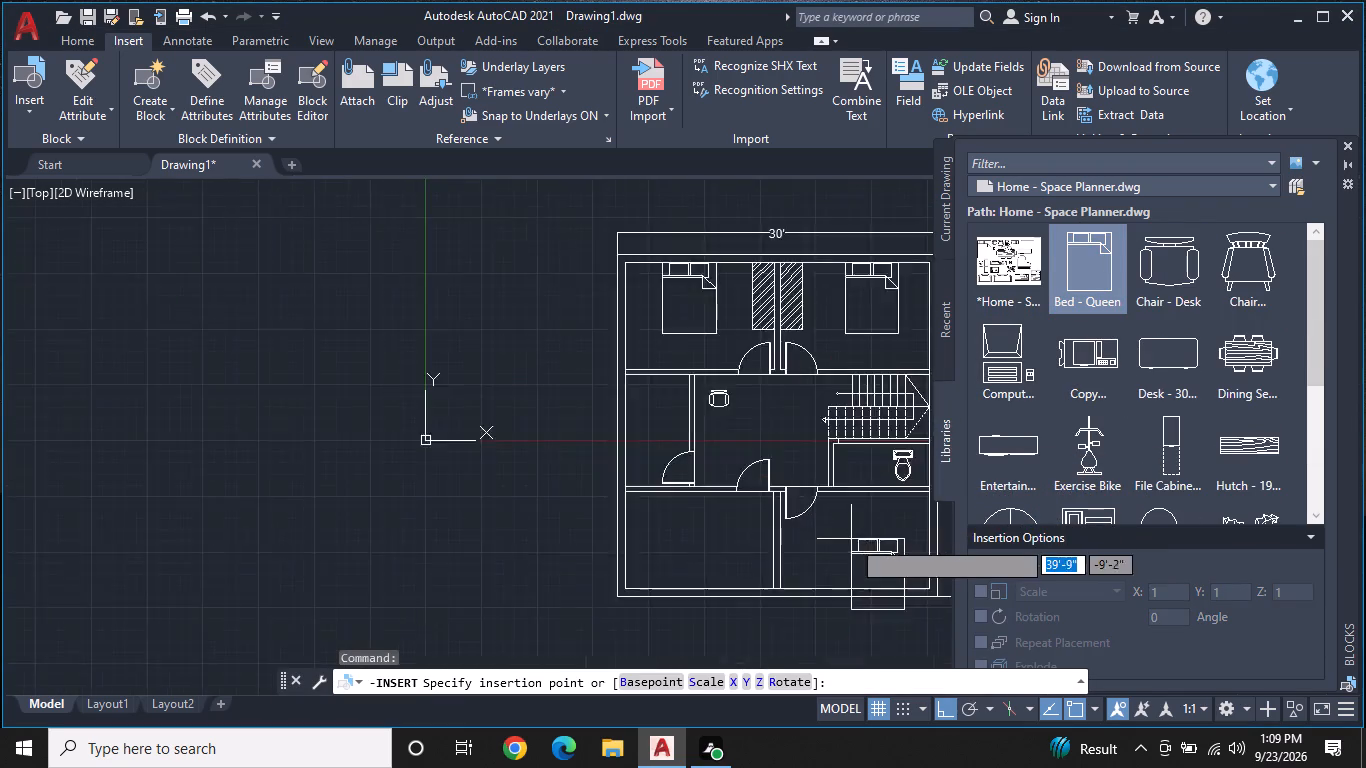
{"action": "scroll", "coordinate": [851, 539], "scroll_direction": "up", "scroll_amount": 1}
{"action": "scroll", "coordinate": [838, 520], "scroll_direction": "down", "scroll_amount": 2}
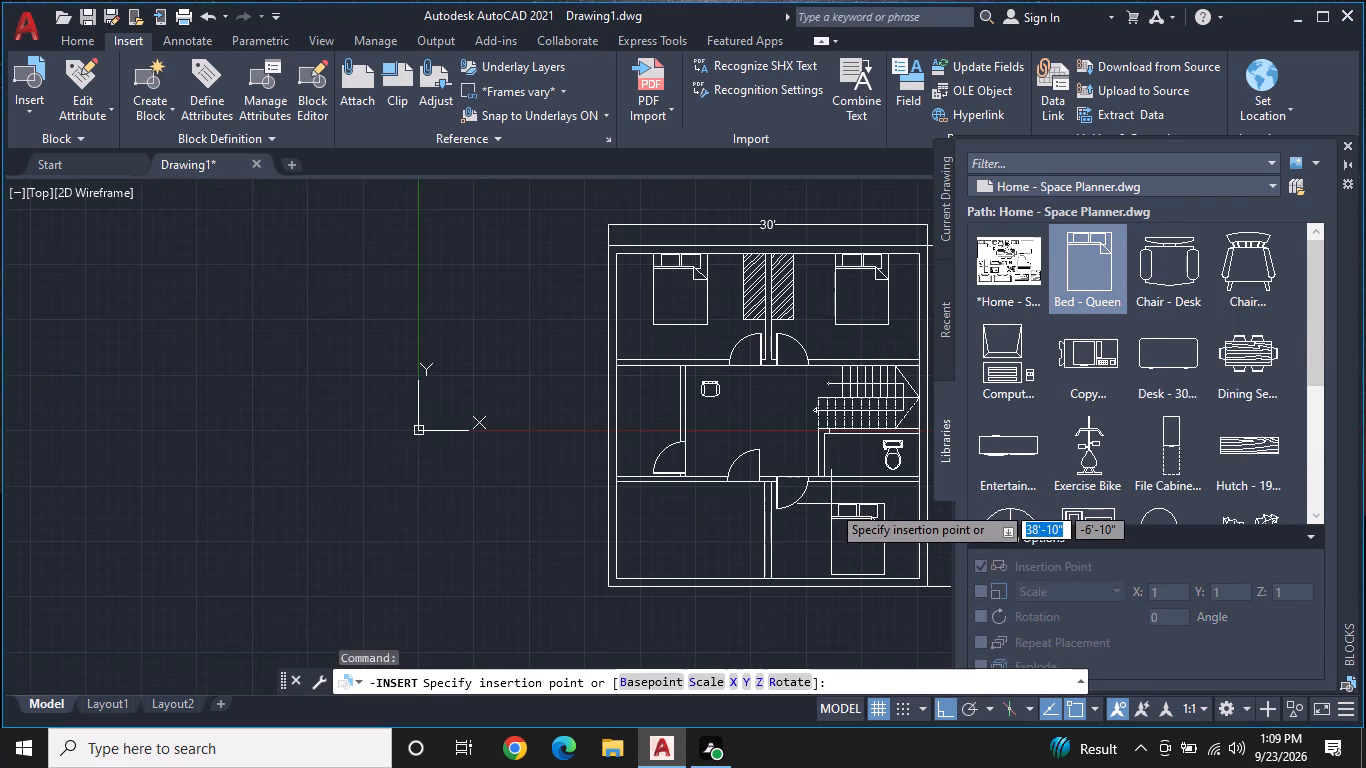
{"action": "left_click", "coordinate": [837, 496]}
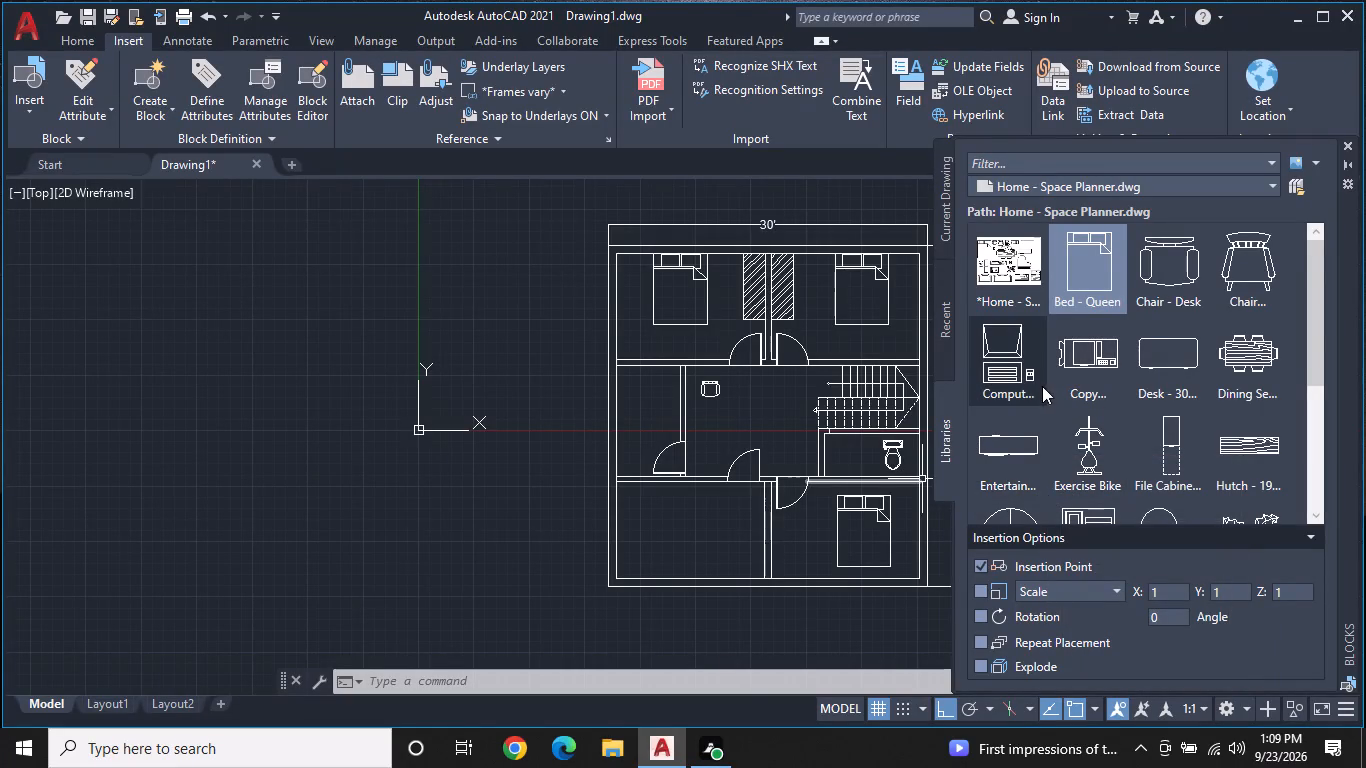
Look through the Home - Space Planner.dwg blocks for more furniture suitable for the floor plan.
{"action": "middle_click_drag", "start_coordinate": [1035, 398], "coordinate": [1031, 422]}
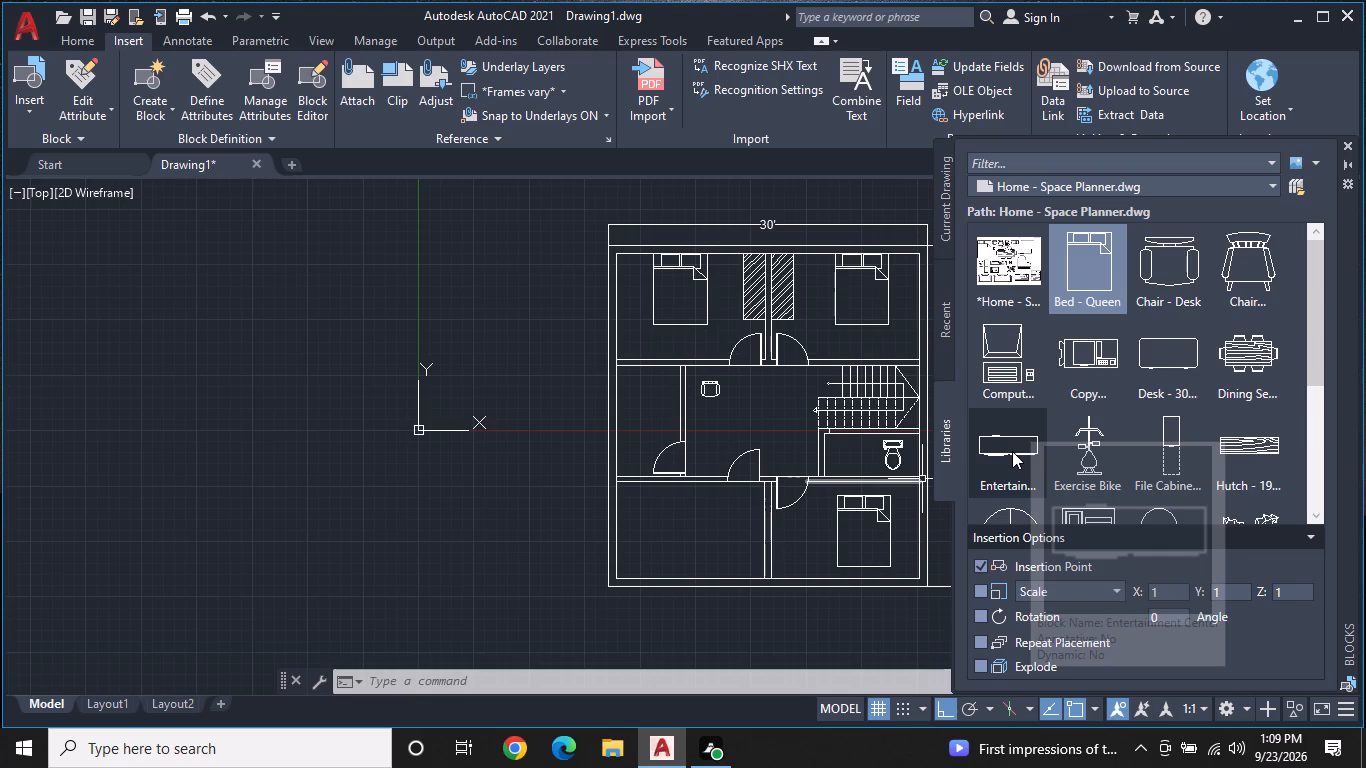
{"action": "scroll", "coordinate": [1133, 390], "scroll_direction": "up", "scroll_amount": 1}
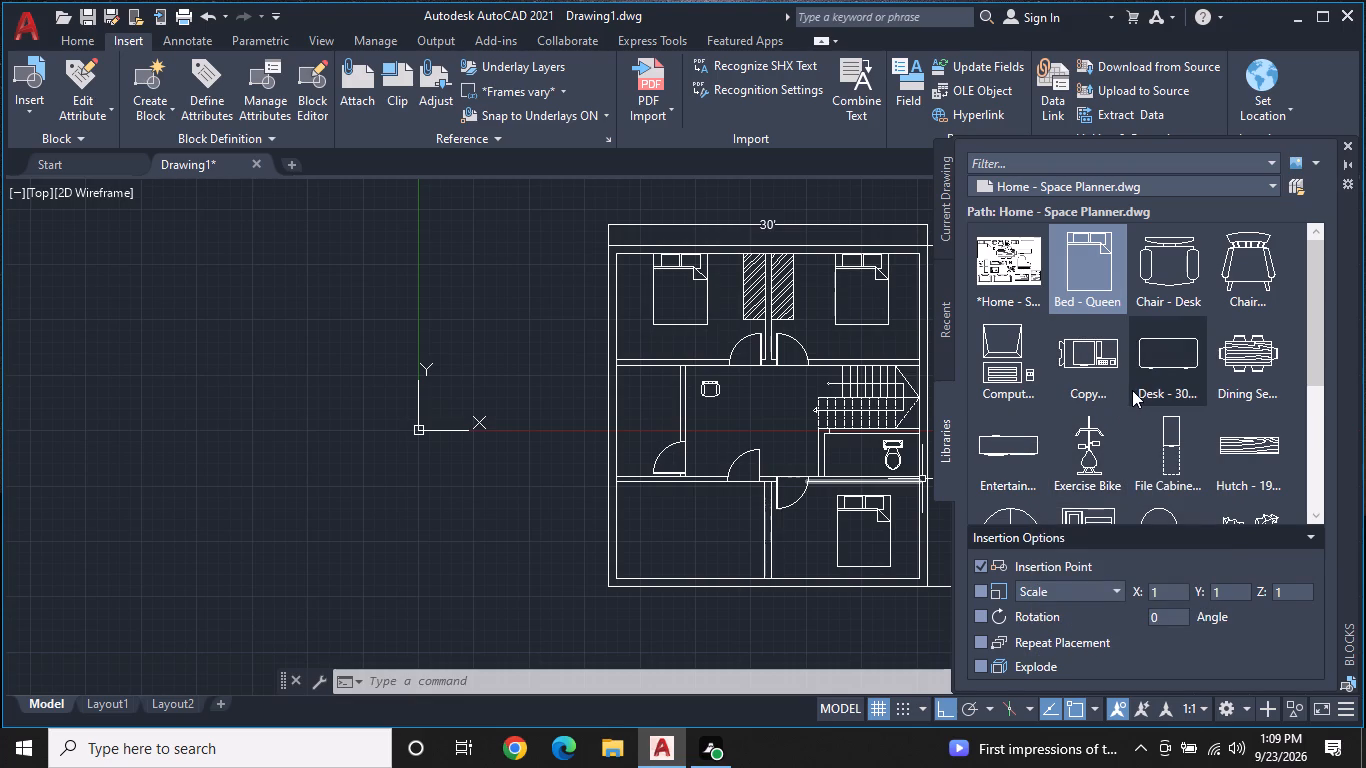
{"action": "scroll", "coordinate": [1132, 390], "scroll_direction": "up", "scroll_amount": 1}
{"action": "scroll", "coordinate": [1085, 418], "scroll_direction": "down", "scroll_amount": 1}
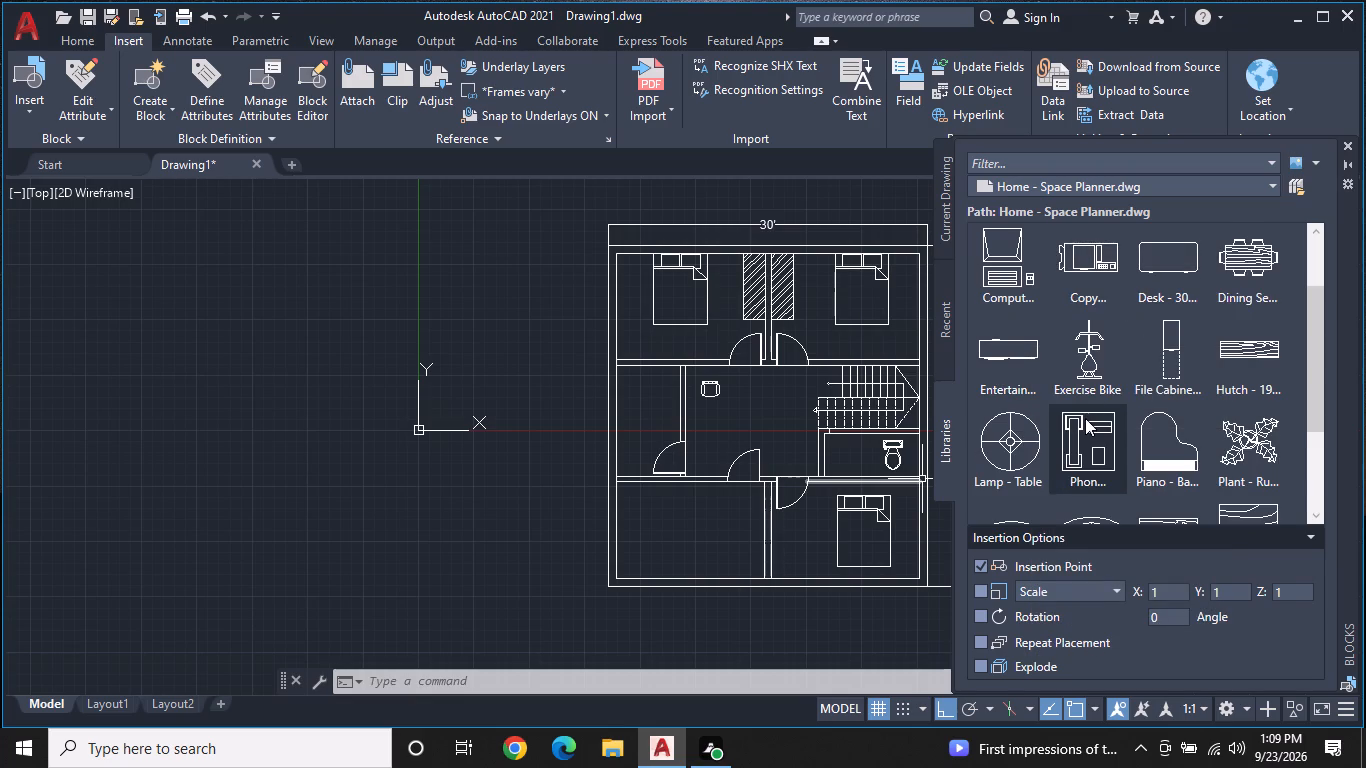
{"action": "scroll", "coordinate": [1085, 420], "scroll_direction": "down", "scroll_amount": 3}
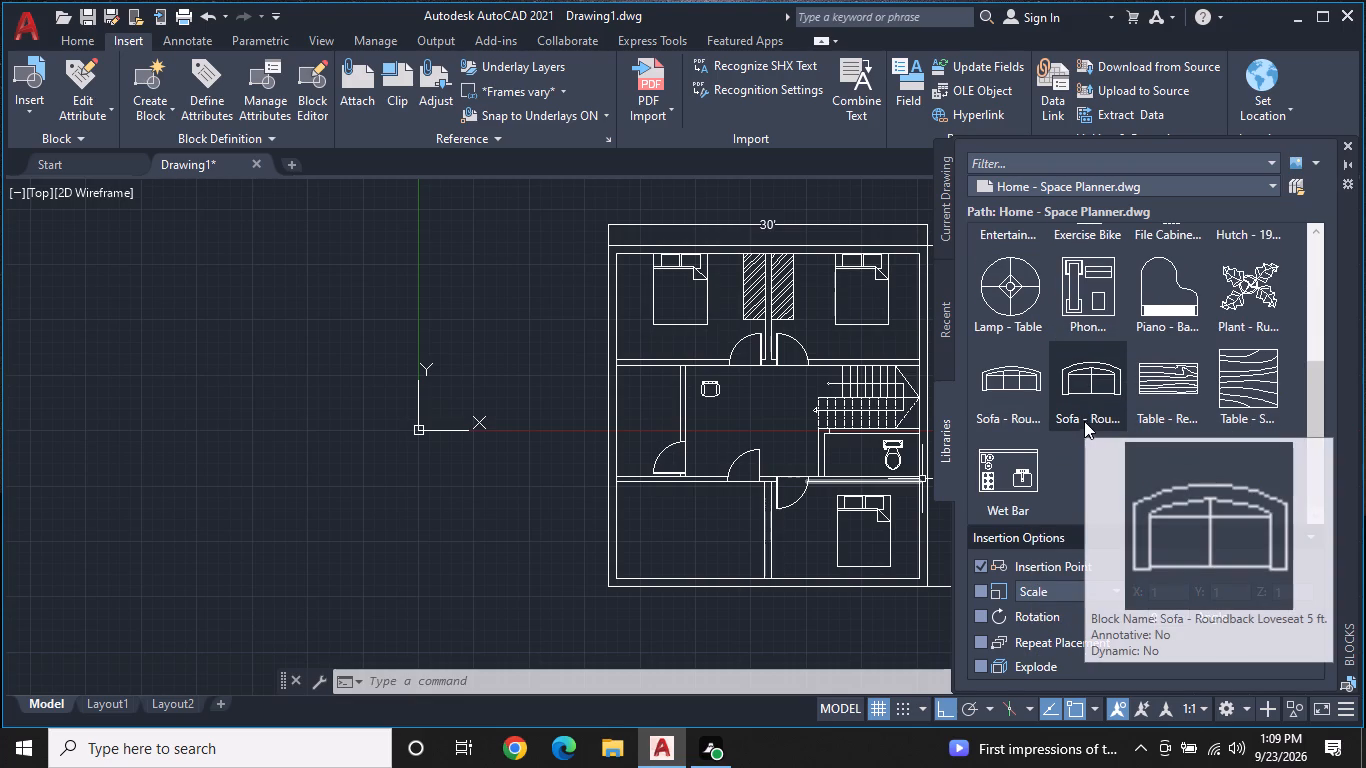
{"action": "scroll", "coordinate": [1084, 423], "scroll_direction": "up", "scroll_amount": 3}
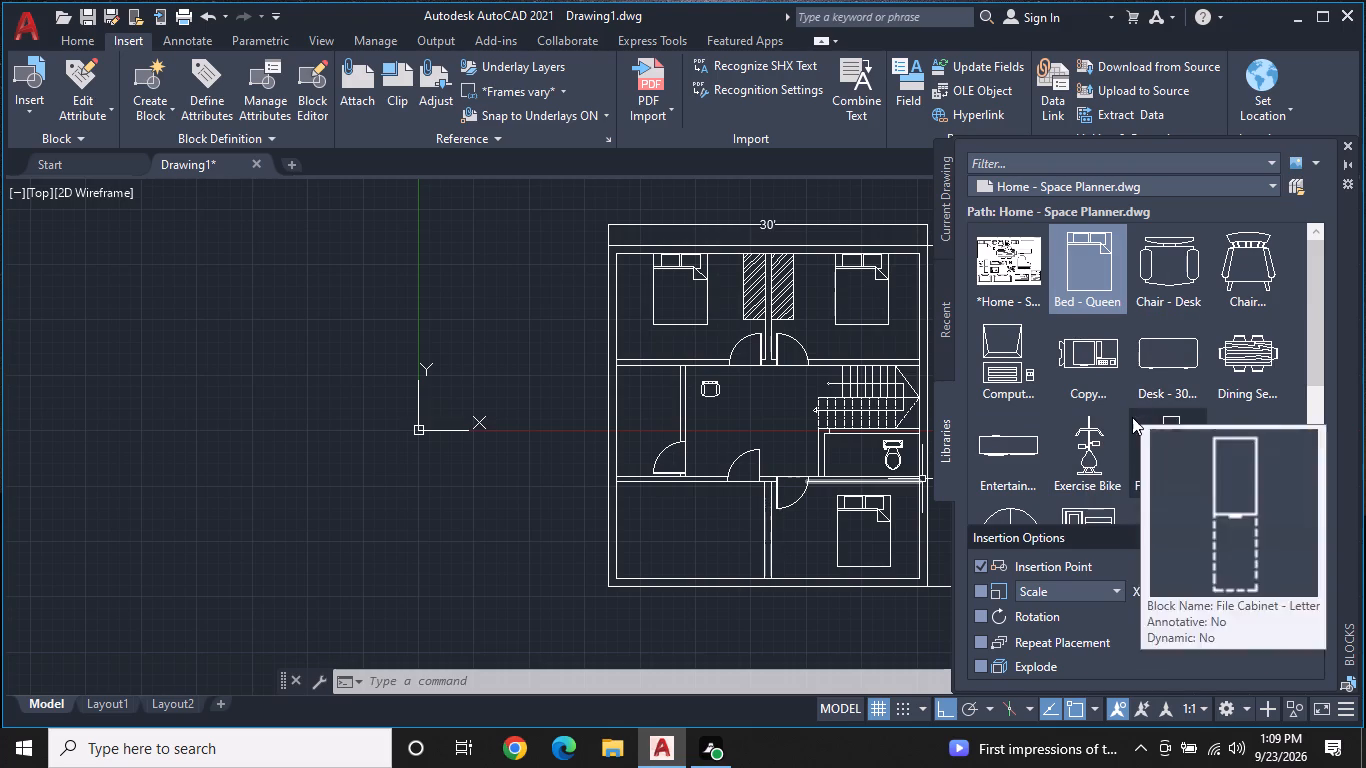
{"action": "scroll", "coordinate": [1091, 453], "scroll_direction": "down", "scroll_amount": 2}
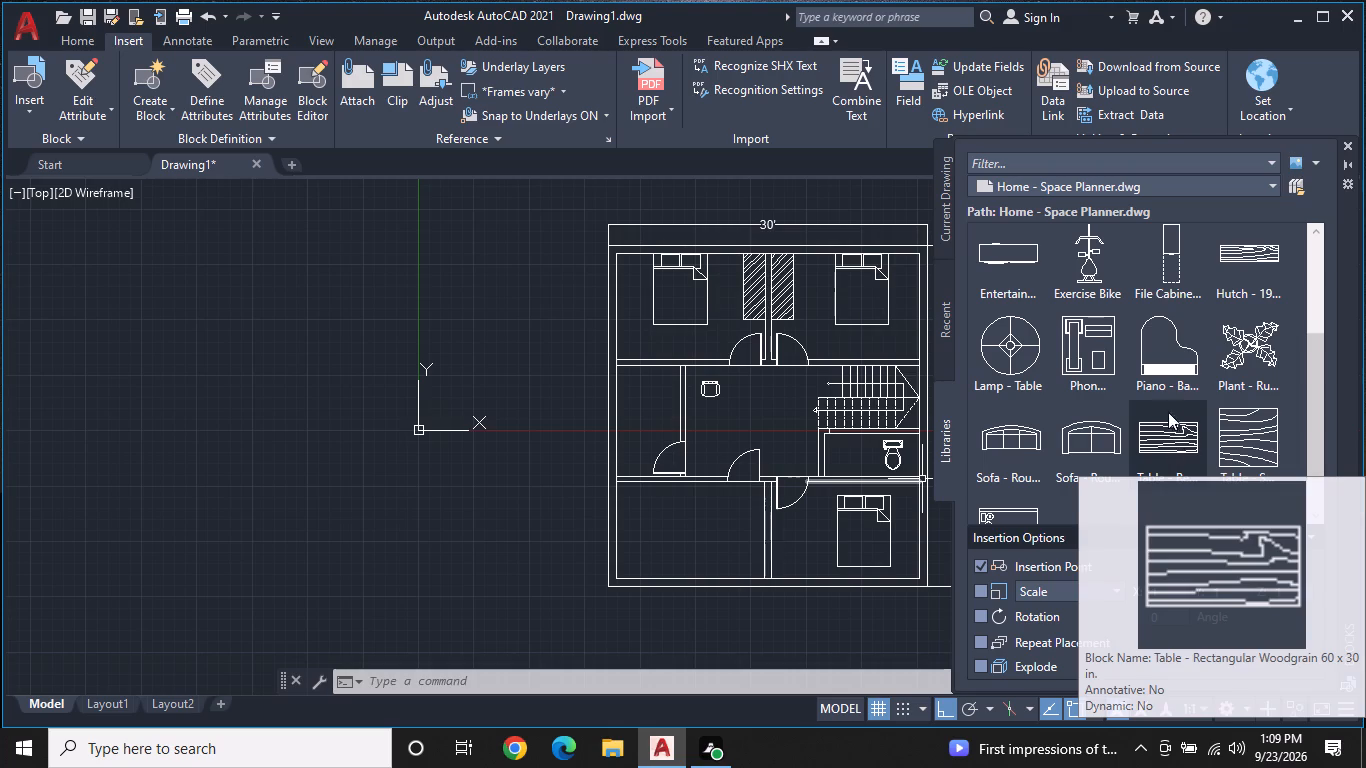
{"action": "scroll", "coordinate": [1085, 444], "scroll_direction": "down", "scroll_amount": 2}
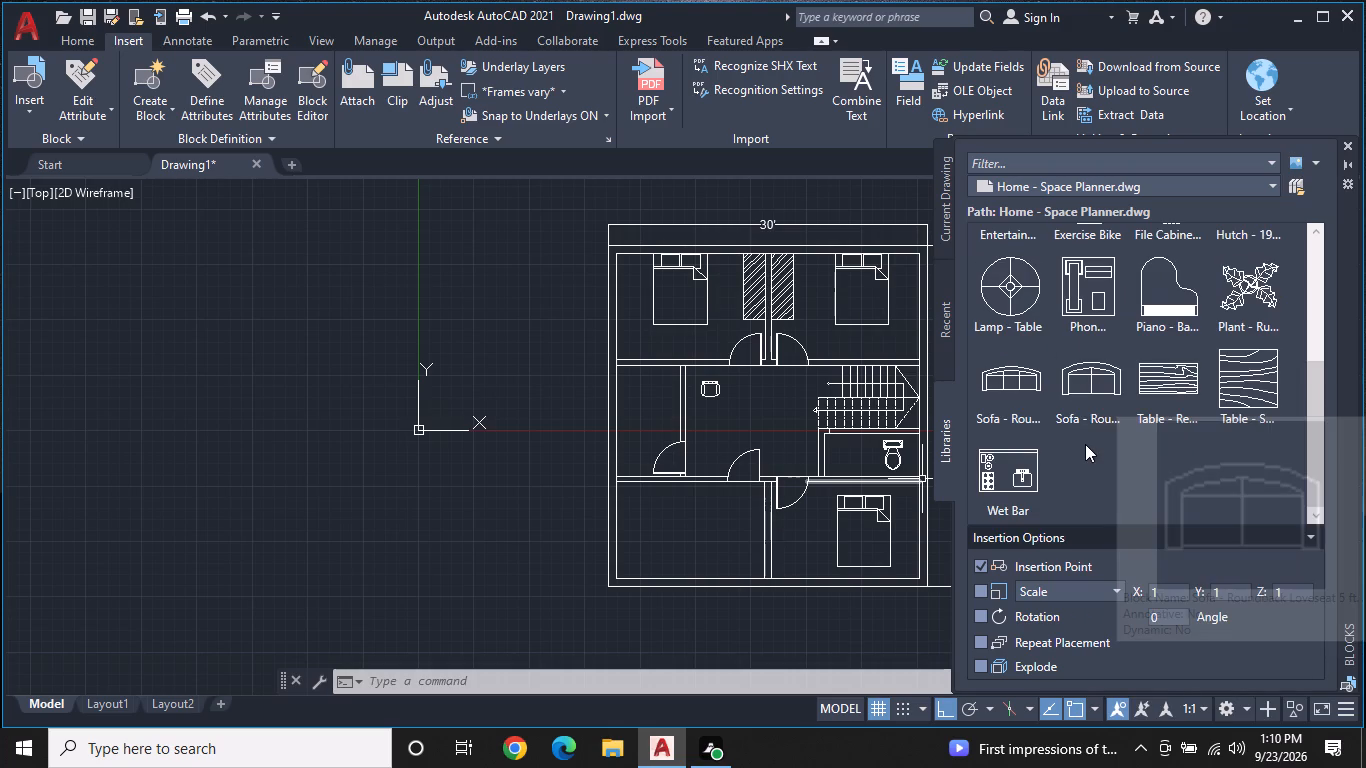
{"action": "scroll", "coordinate": [1085, 444], "scroll_direction": "up", "scroll_amount": 2}
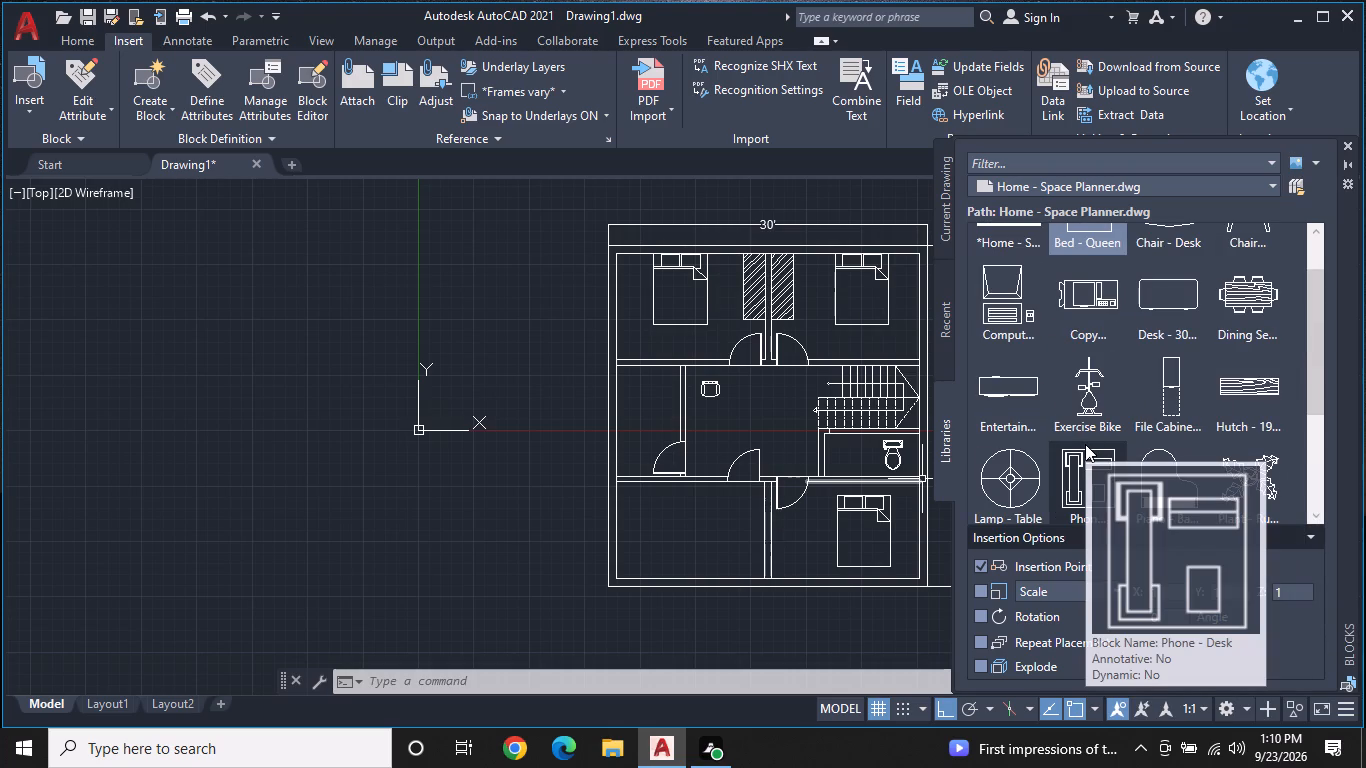
Insert the Entertainment Center block in the lower-right room, directly left of the queen bed.
{"action": "double_click", "coordinate": [1020, 392]}
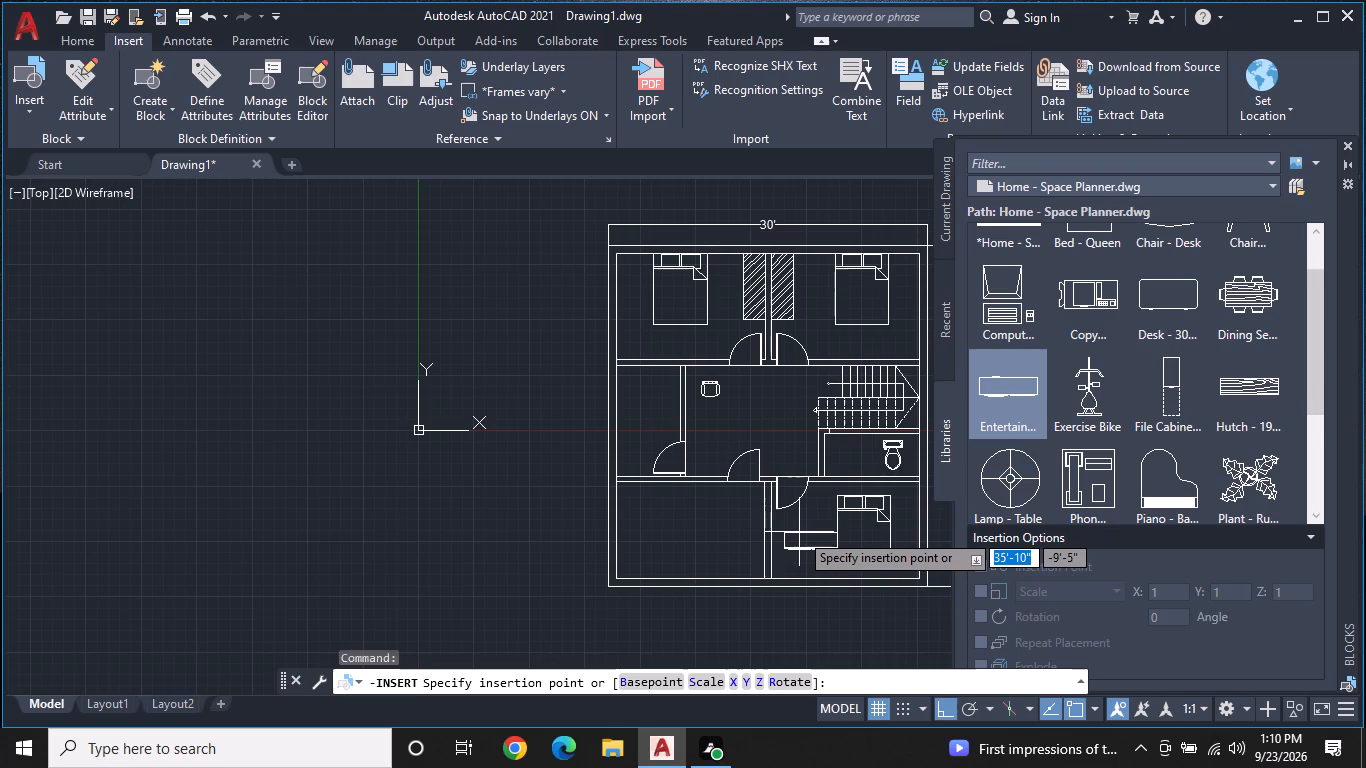
{"action": "left_click", "coordinate": [799, 532]}
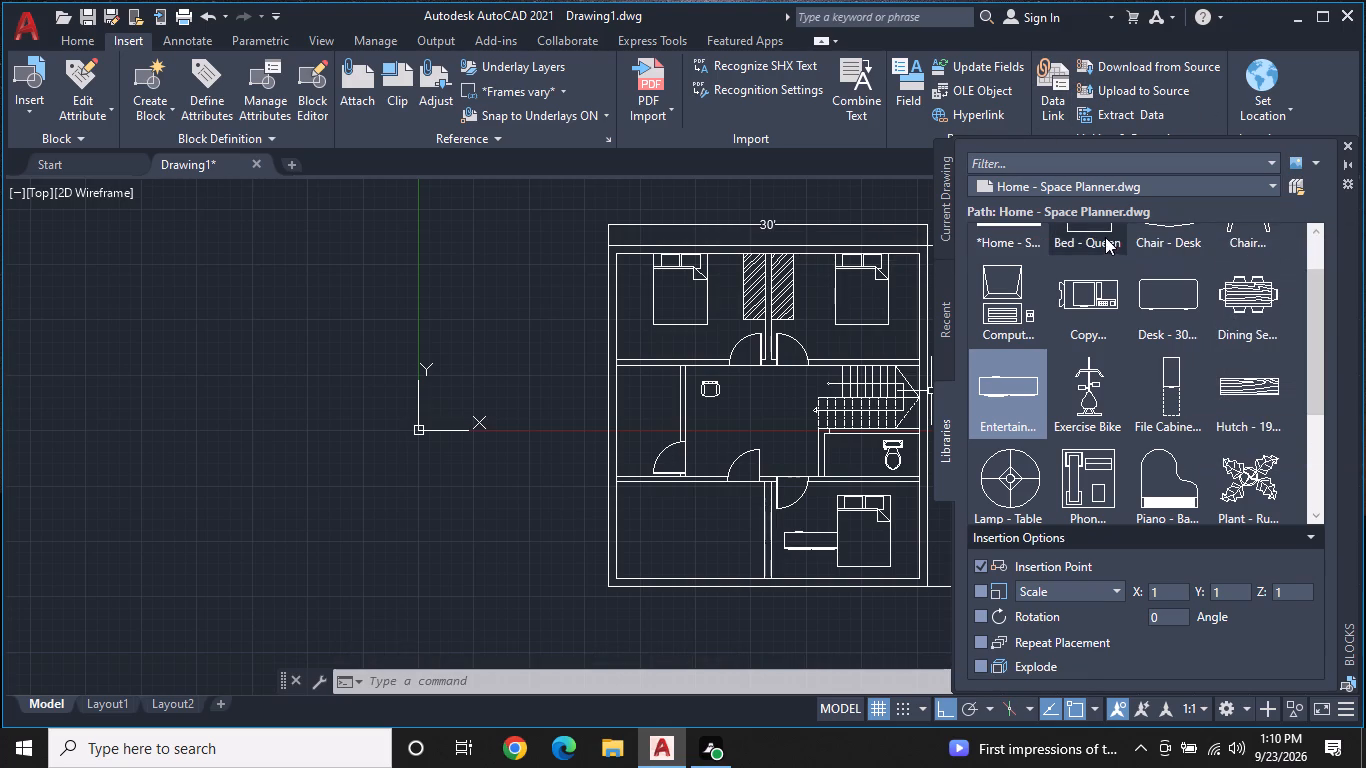
{"action": "left_click", "coordinate": [1343, 138]}
Rotate the toilet block a quarter turn about its tank's right end so the bowl points left and the tank faces the outer wall.
{"action": "scroll", "coordinate": [1047, 260], "scroll_direction": "up", "scroll_amount": 1}
{"action": "middle_click_drag", "start_coordinate": [1057, 254], "coordinate": [1197, 196]}
{"action": "middle_click_drag", "start_coordinate": [1122, 220], "coordinate": [1209, 149]}
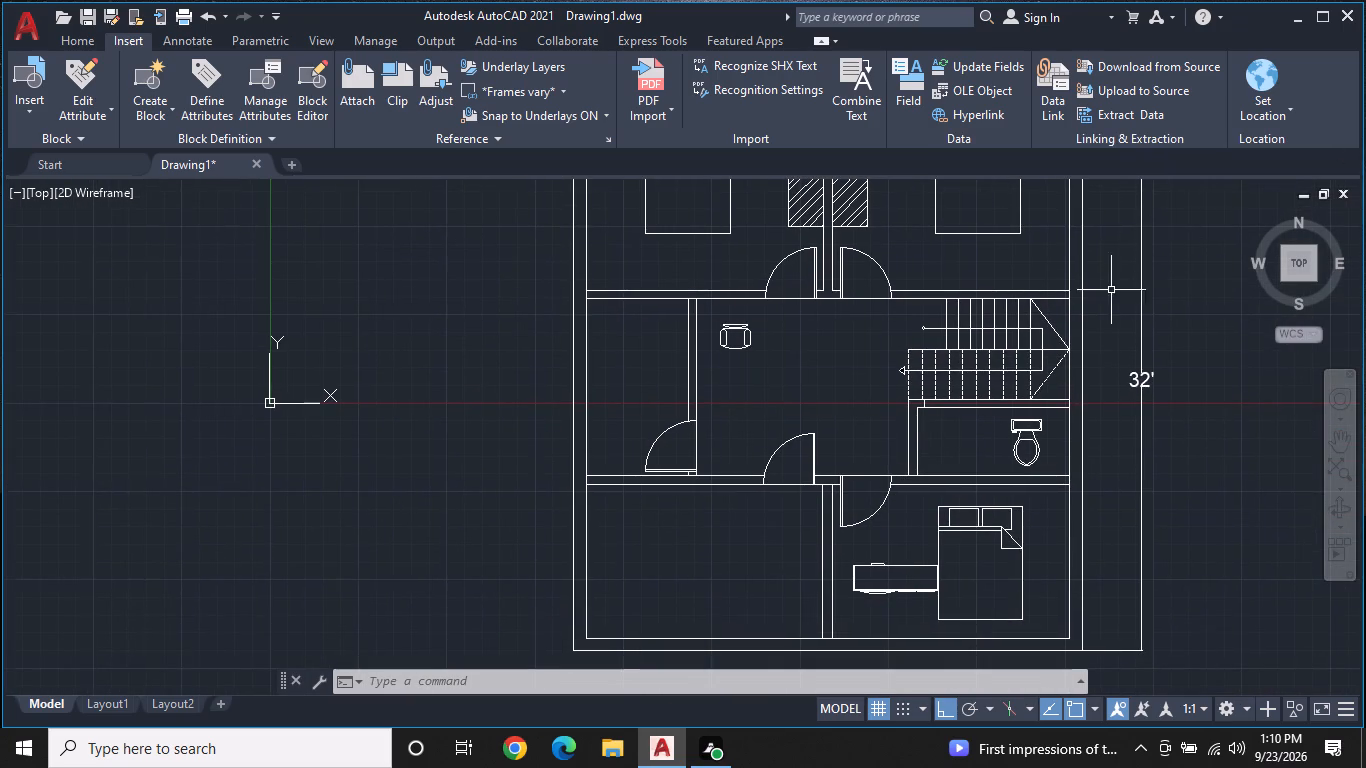
{"action": "middle_click_drag", "start_coordinate": [1078, 278], "coordinate": [1097, 200]}
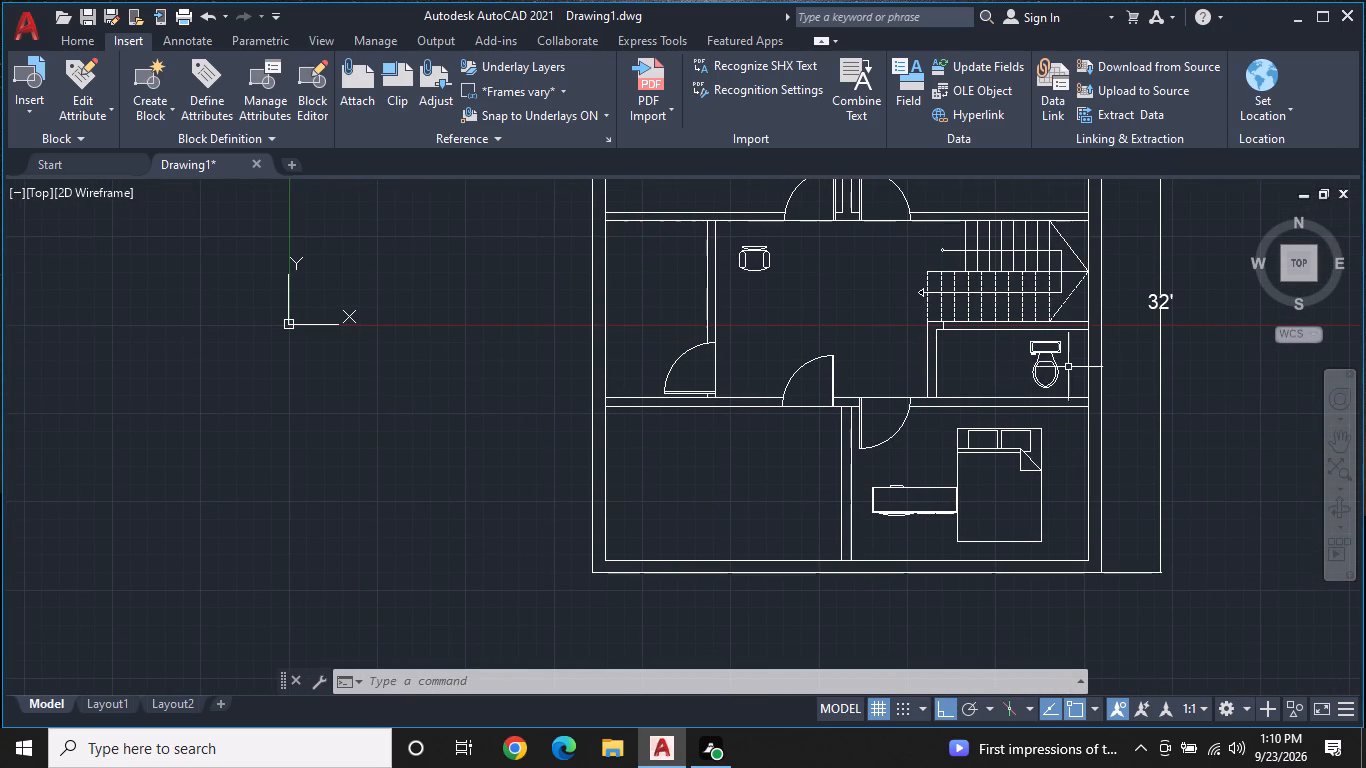
{"action": "scroll", "coordinate": [1077, 358], "scroll_direction": "up", "scroll_amount": 1}
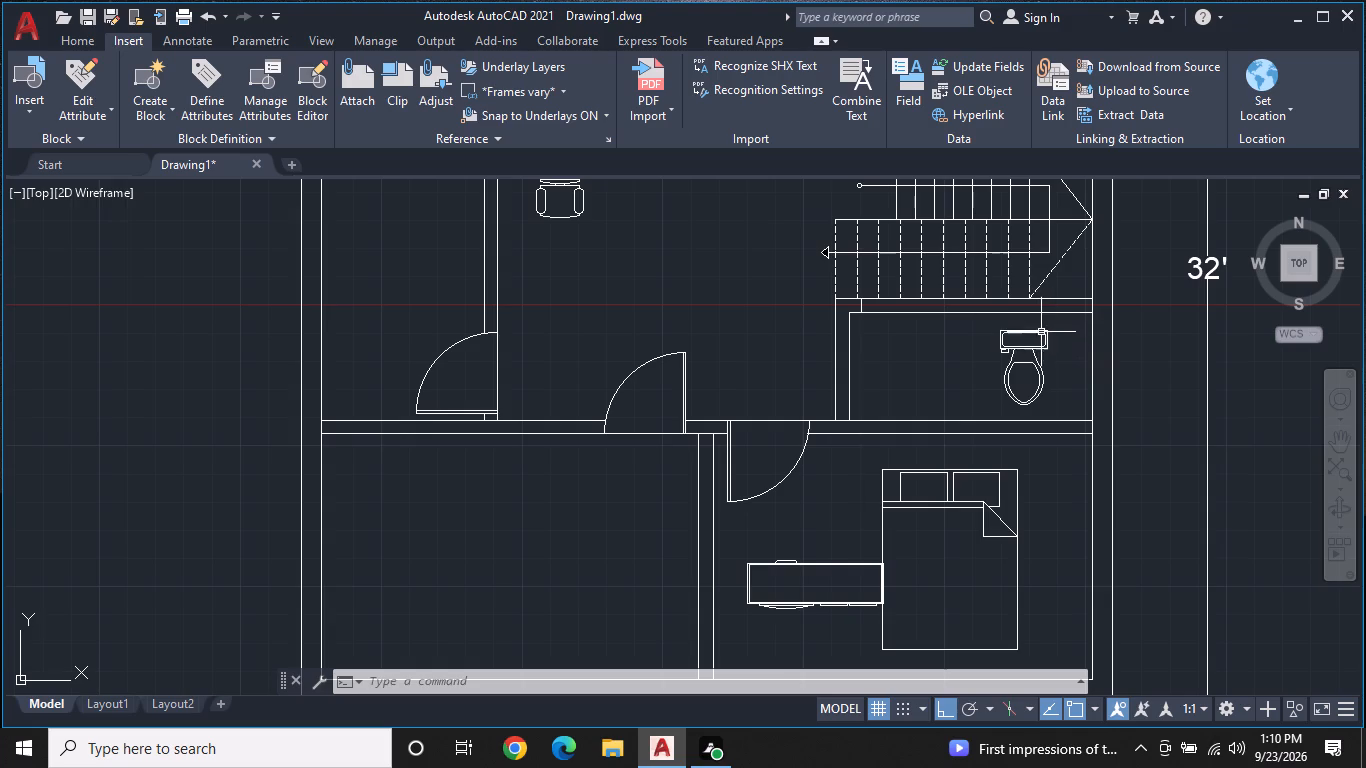
{"action": "left_click", "coordinate": [1041, 331]}
{"action": "right_click", "coordinate": [1041, 331]}
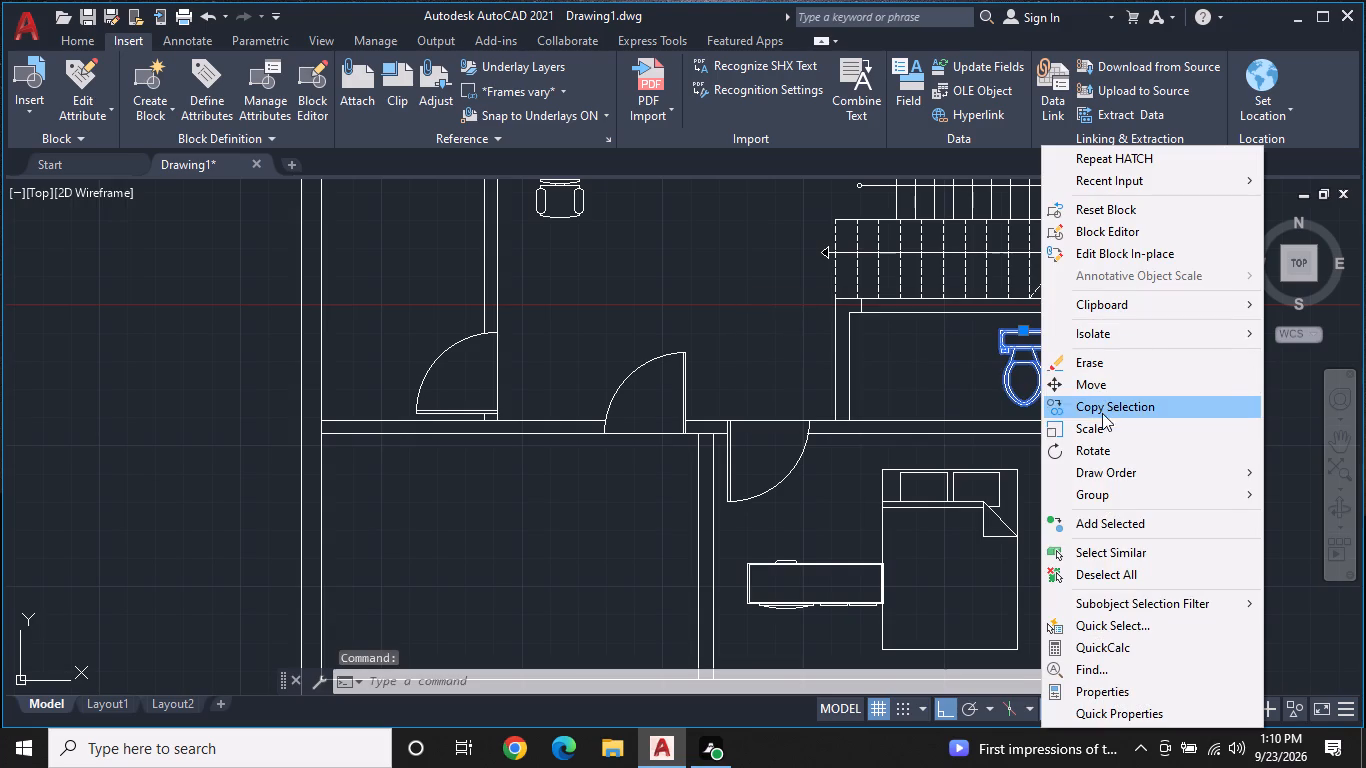
{"action": "left_click", "coordinate": [1085, 452]}
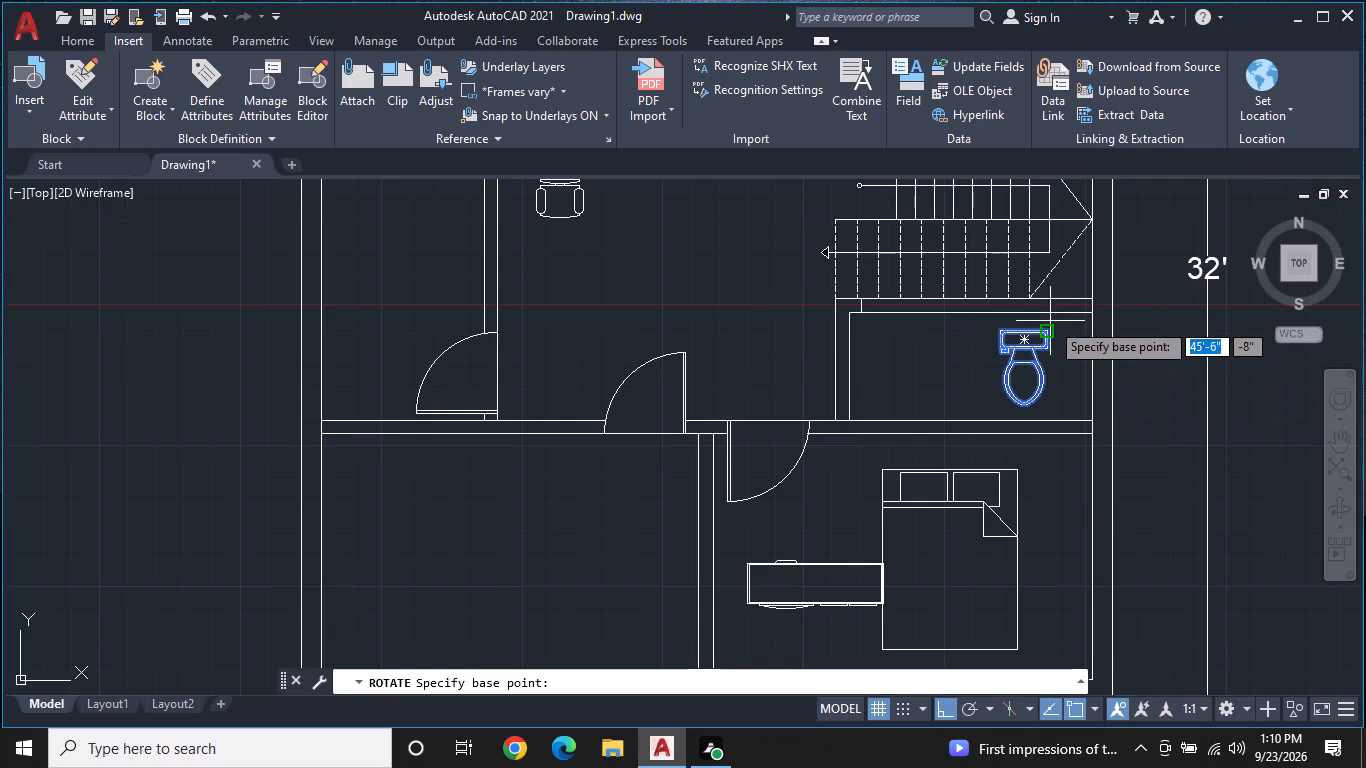
{"action": "left_click", "coordinate": [1052, 331]}
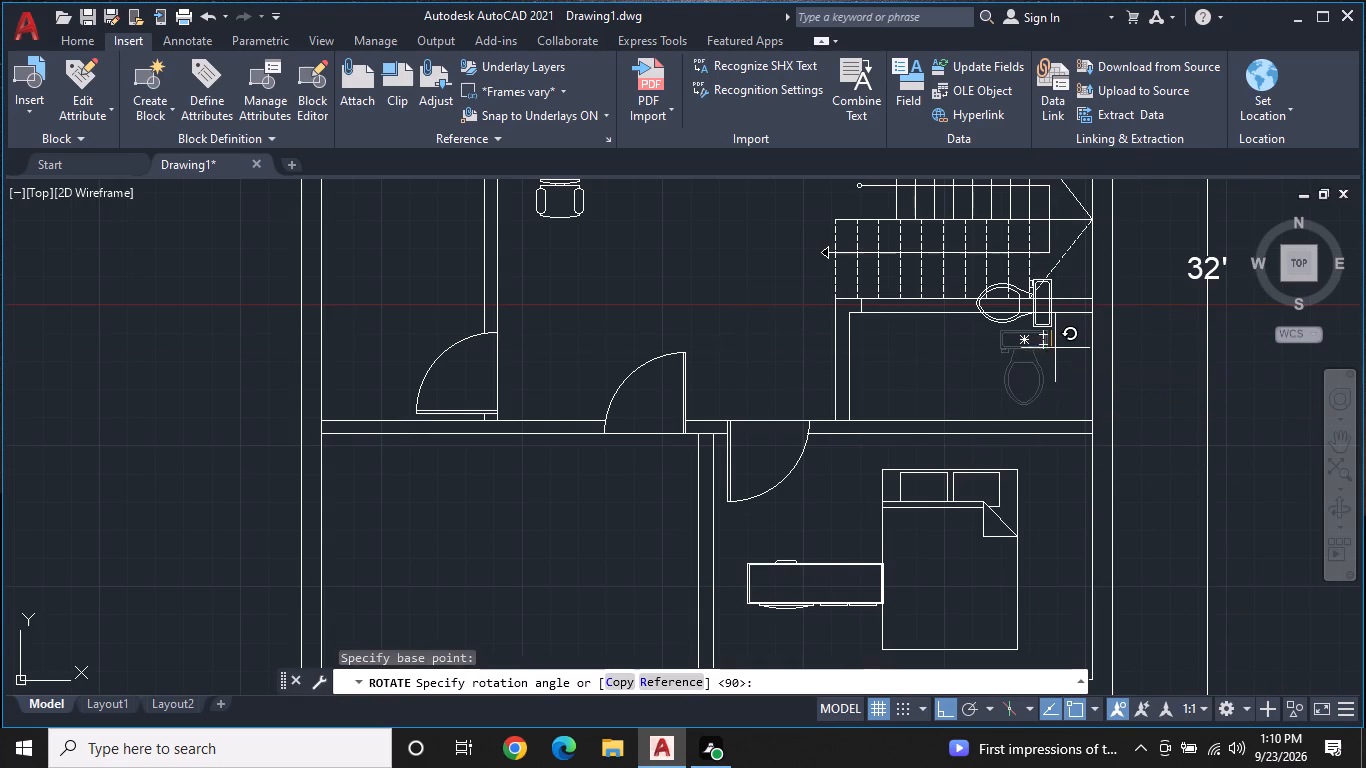
{"action": "left_click", "coordinate": [1052, 359]}
Move the rotated toilet down into the toilet room with its tank flush against the right outer wall, with Ortho off.
{"action": "left_click", "coordinate": [1051, 292]}
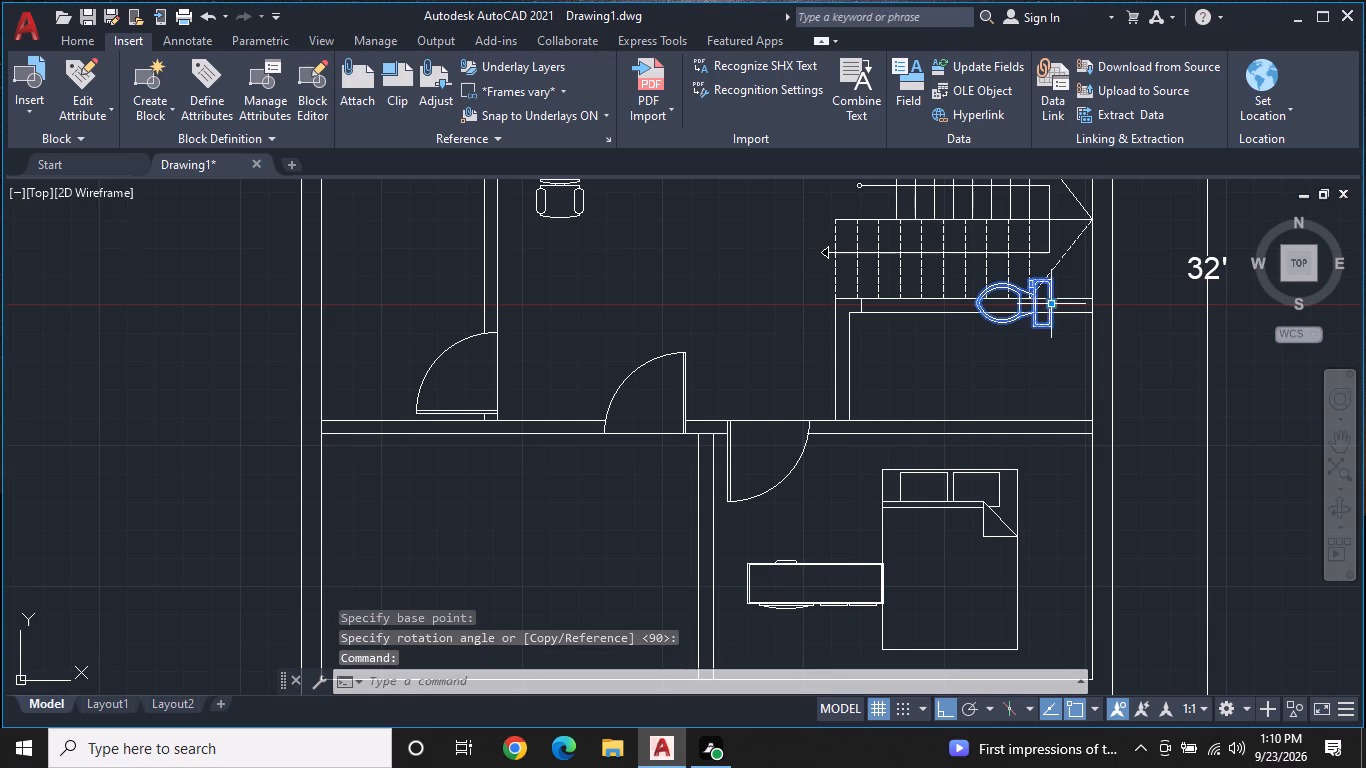
{"action": "left_click", "coordinate": [1055, 305]}
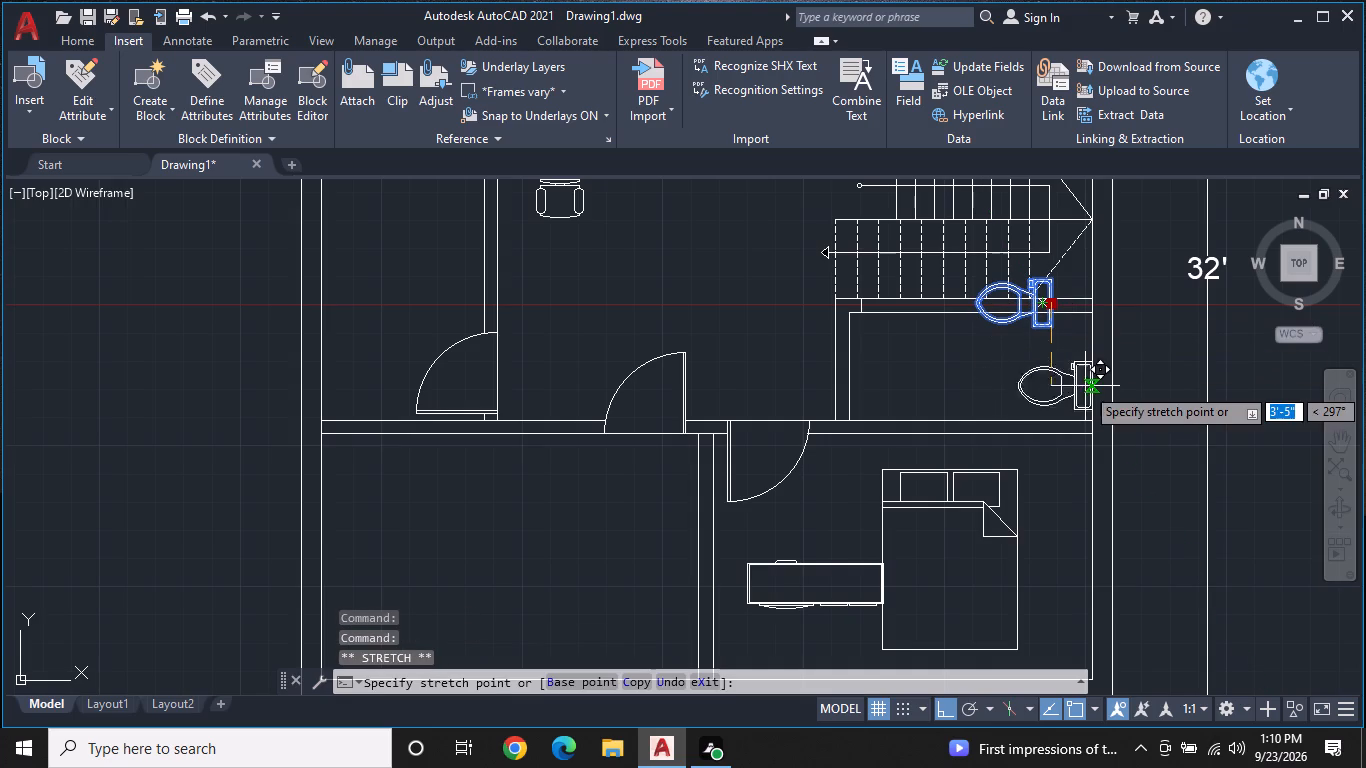
{"action": "key", "text": "F8"}
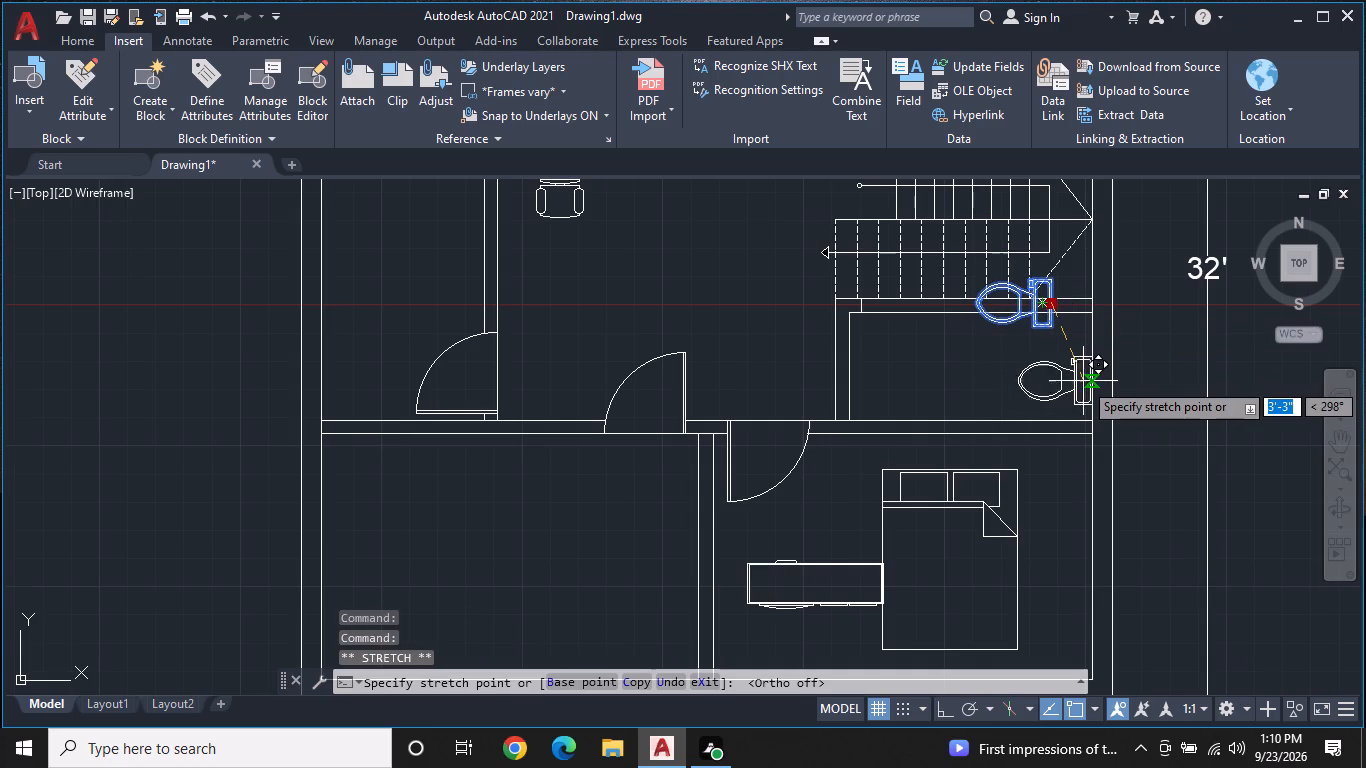
{"action": "scroll", "coordinate": [1083, 381], "scroll_direction": "up", "scroll_amount": 1}
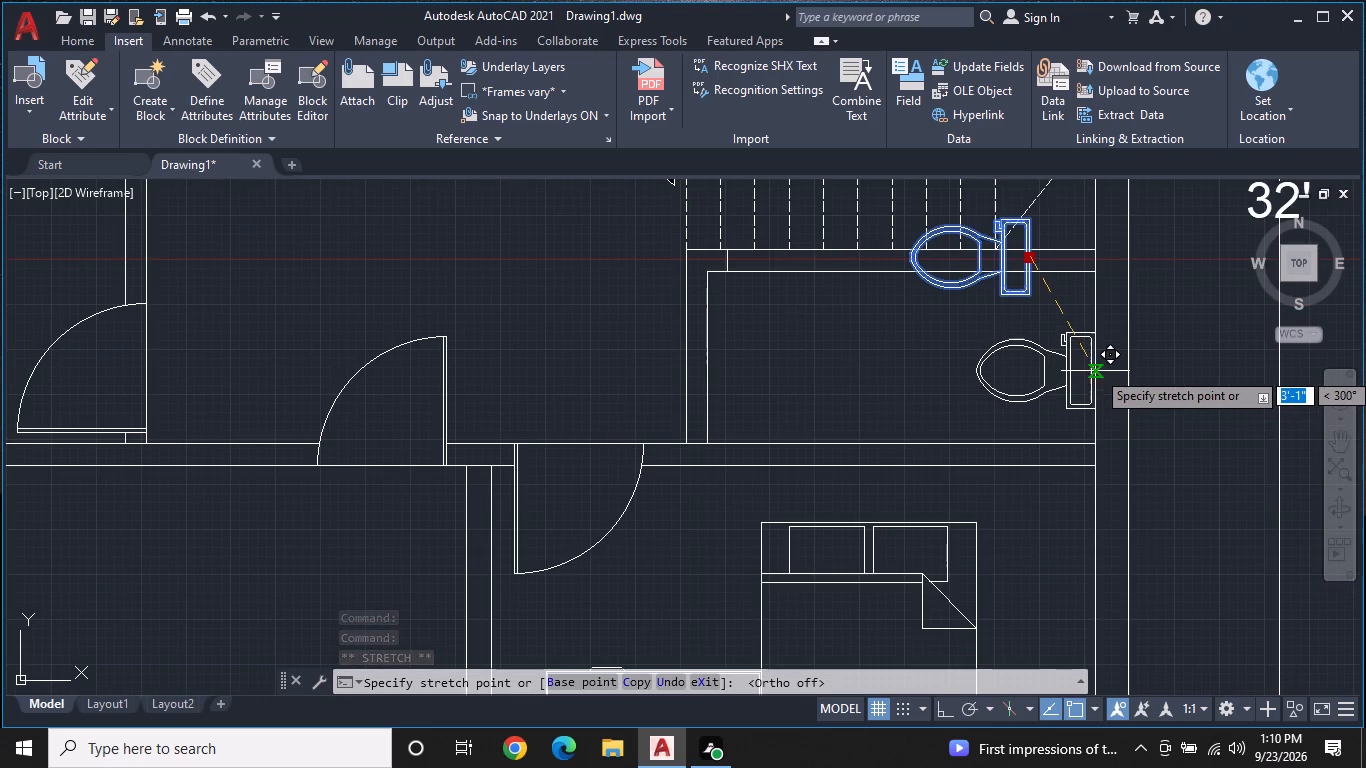
{"action": "left_click", "coordinate": [1091, 368]}
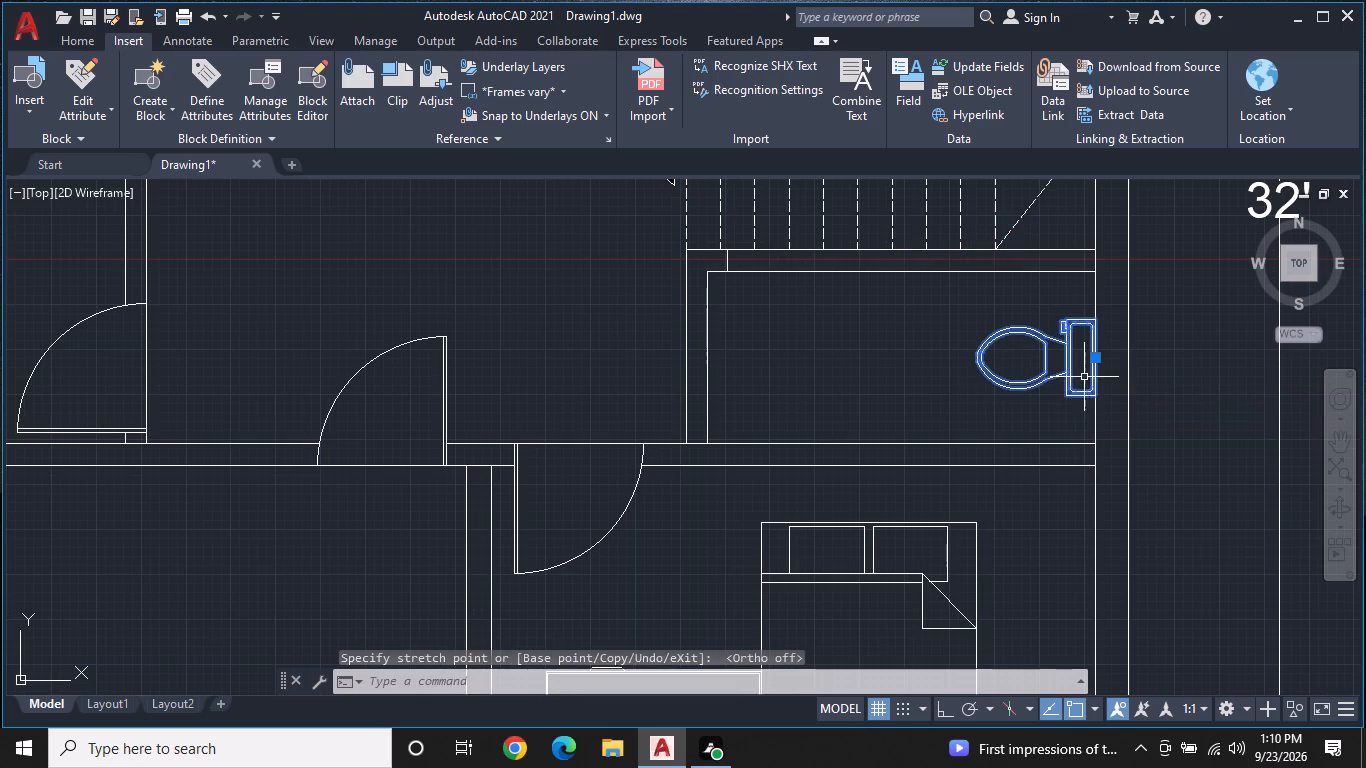
{"action": "key", "text": "Escape"}
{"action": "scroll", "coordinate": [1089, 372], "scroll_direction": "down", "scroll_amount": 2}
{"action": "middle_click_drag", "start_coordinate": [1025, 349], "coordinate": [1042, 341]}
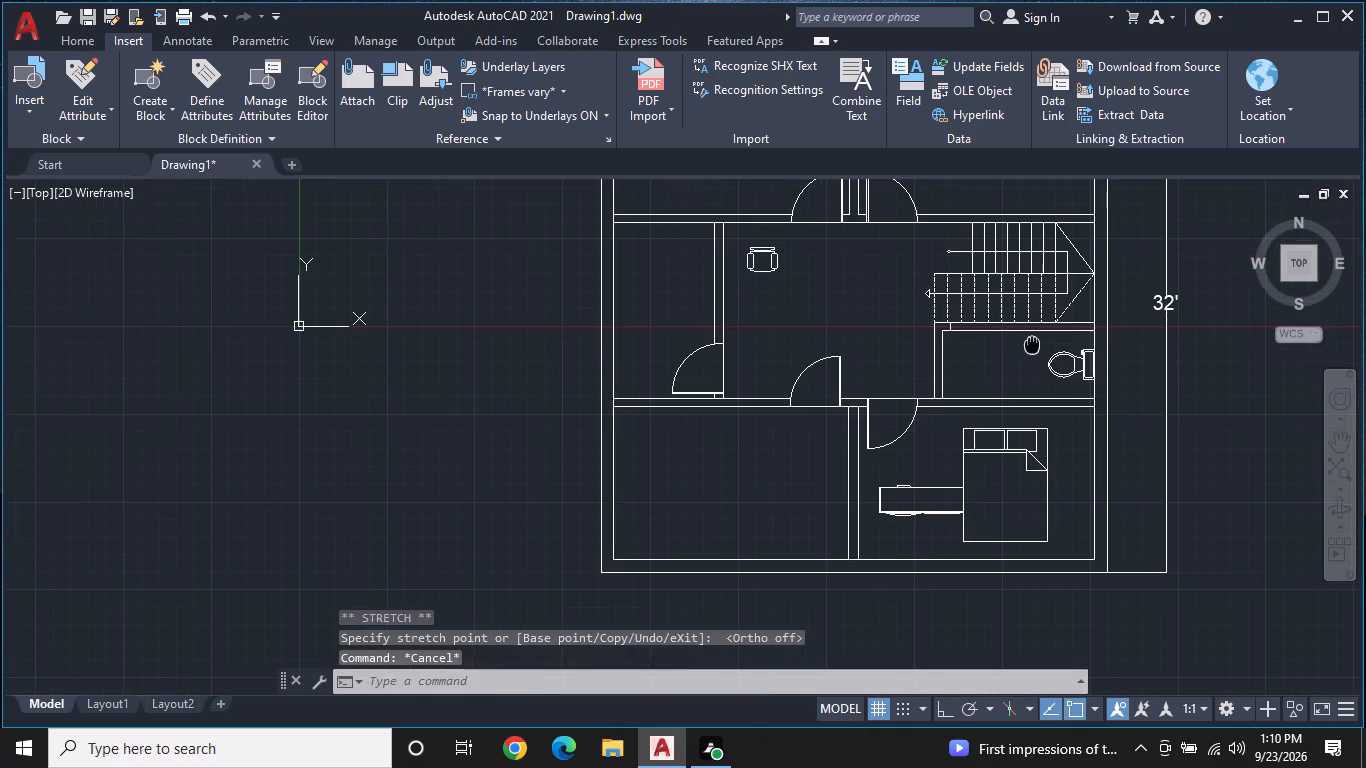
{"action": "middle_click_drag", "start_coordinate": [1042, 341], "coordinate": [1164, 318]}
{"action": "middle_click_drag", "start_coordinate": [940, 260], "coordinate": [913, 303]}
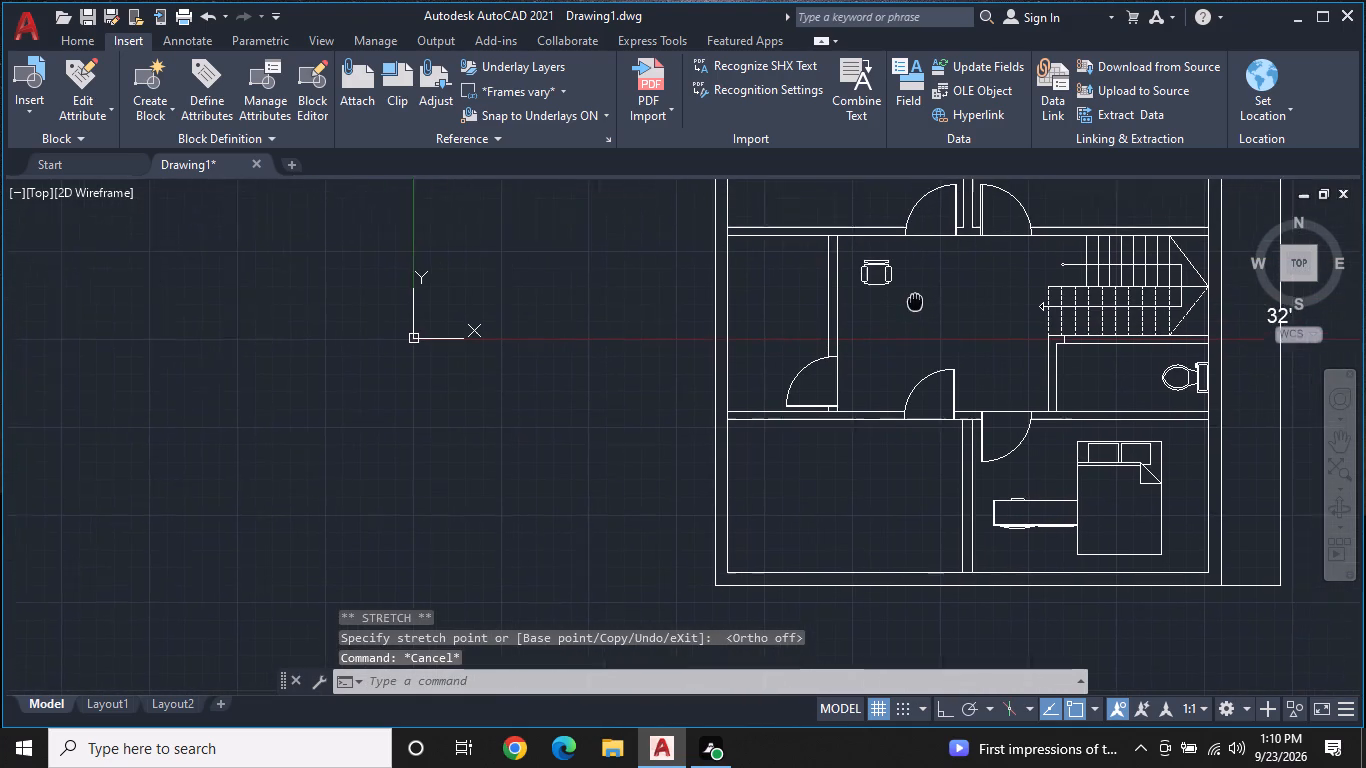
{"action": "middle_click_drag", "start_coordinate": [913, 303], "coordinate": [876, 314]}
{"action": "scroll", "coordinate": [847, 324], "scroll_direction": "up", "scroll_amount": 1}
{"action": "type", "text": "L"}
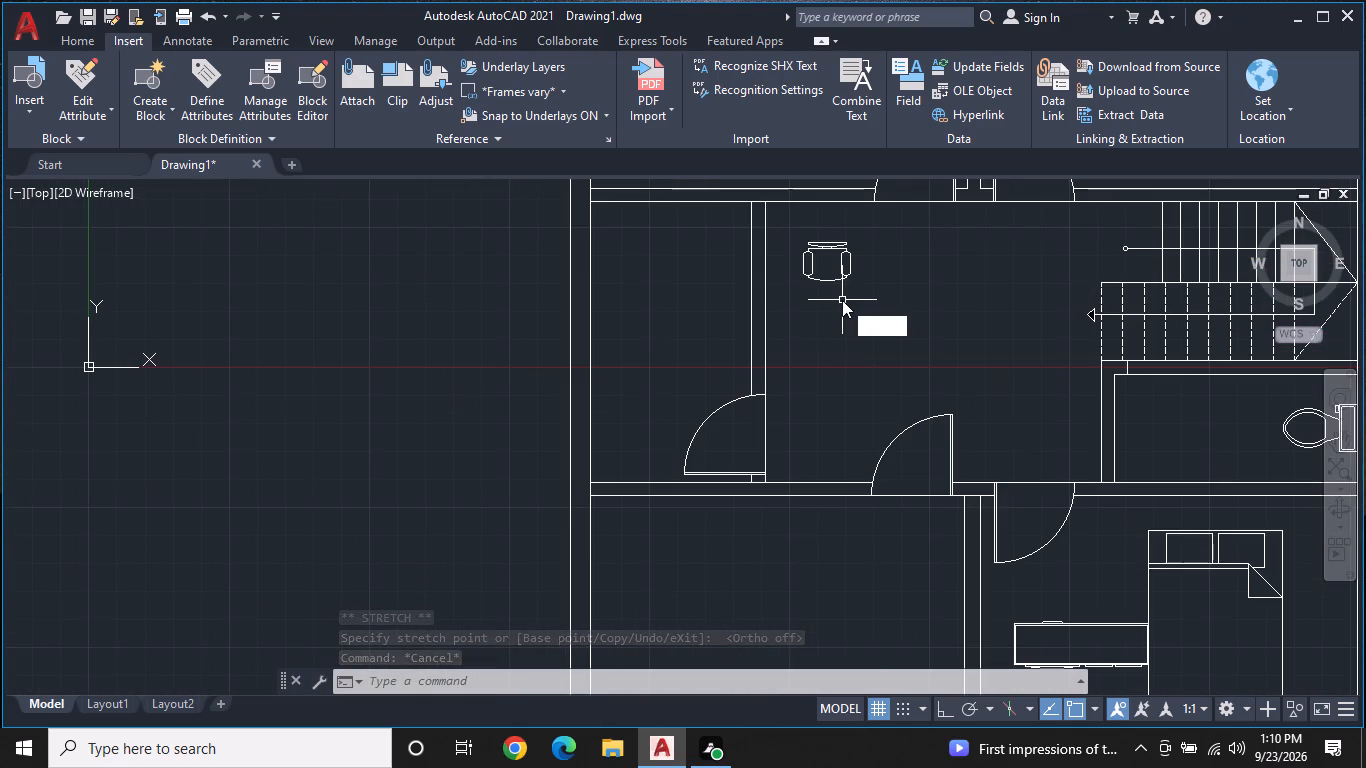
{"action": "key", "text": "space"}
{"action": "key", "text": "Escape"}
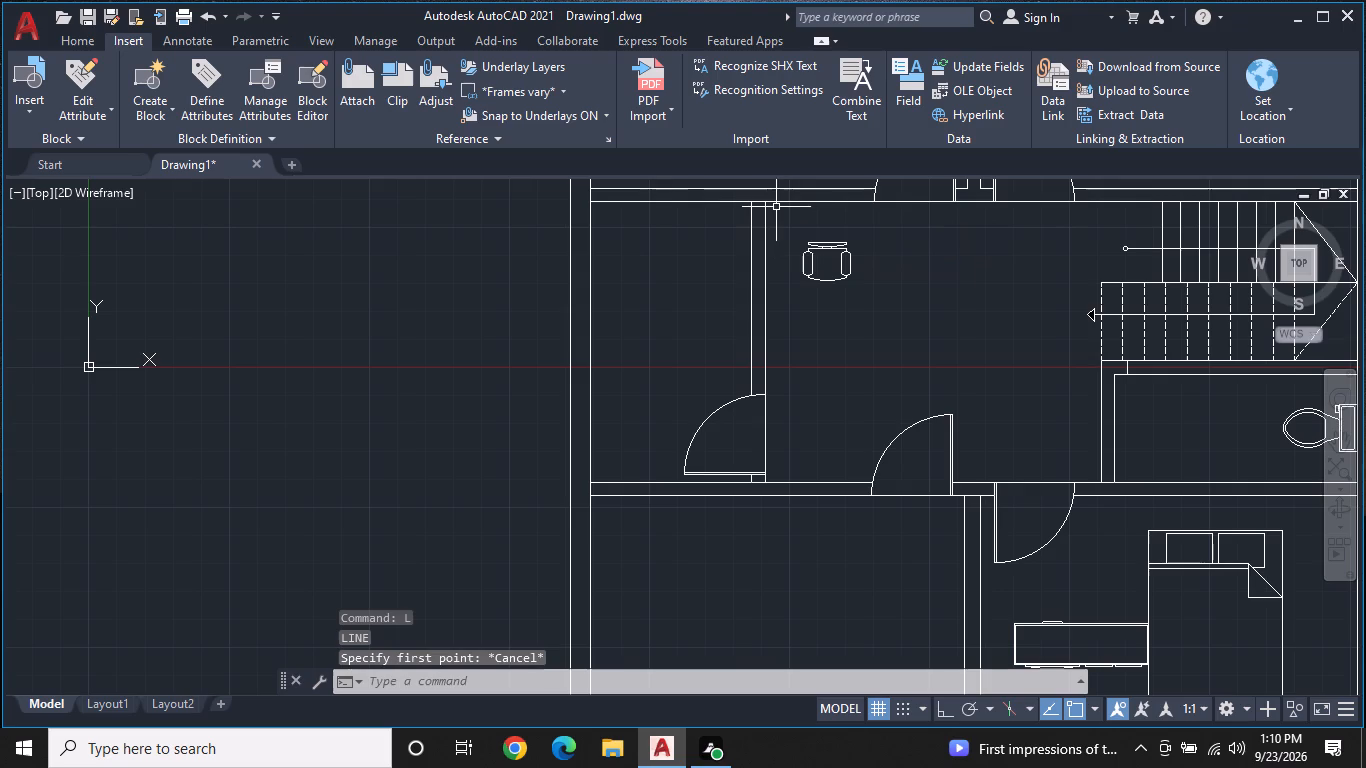
Draw a rectangular table just below the desk chair in the central hall, about twice as wide as the chair.
{"action": "type", "text": "REC"}
{"action": "key", "text": "space"}
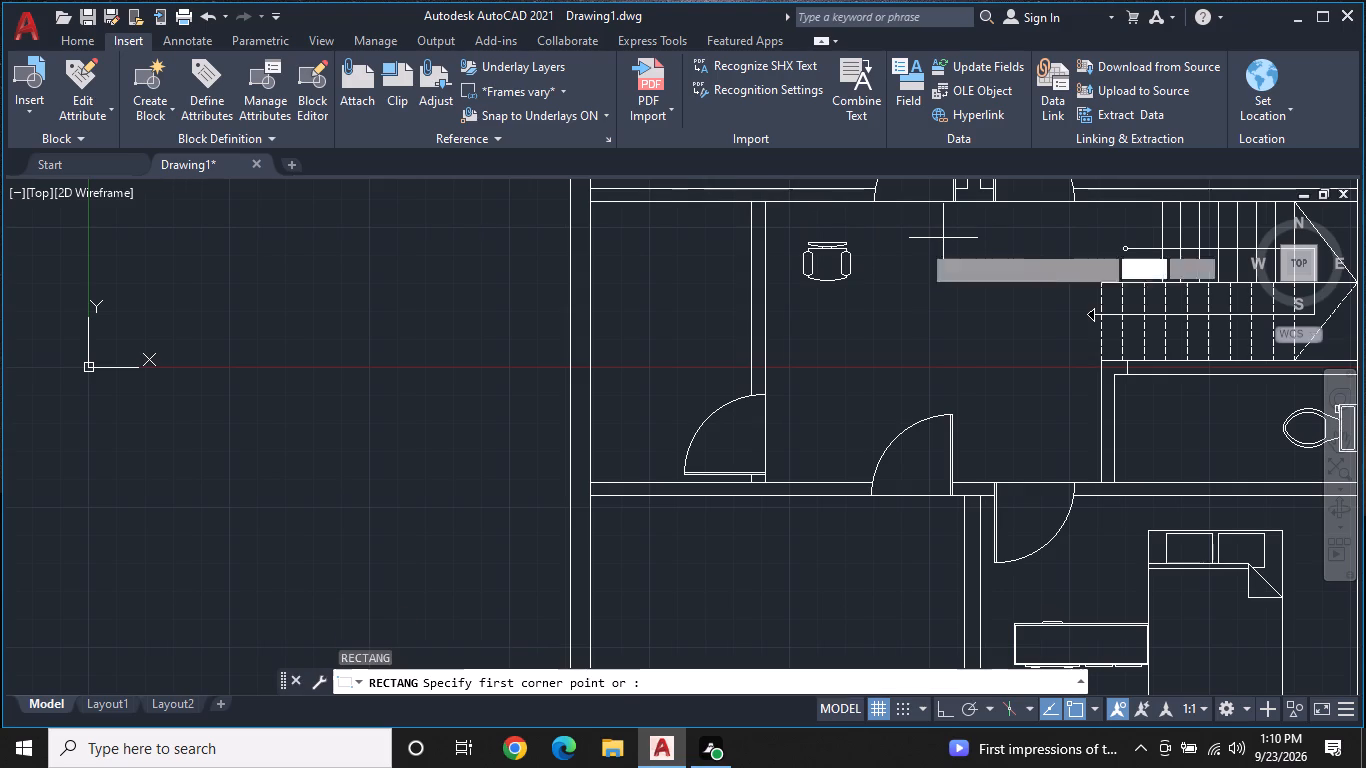
{"action": "left_click", "coordinate": [799, 294]}
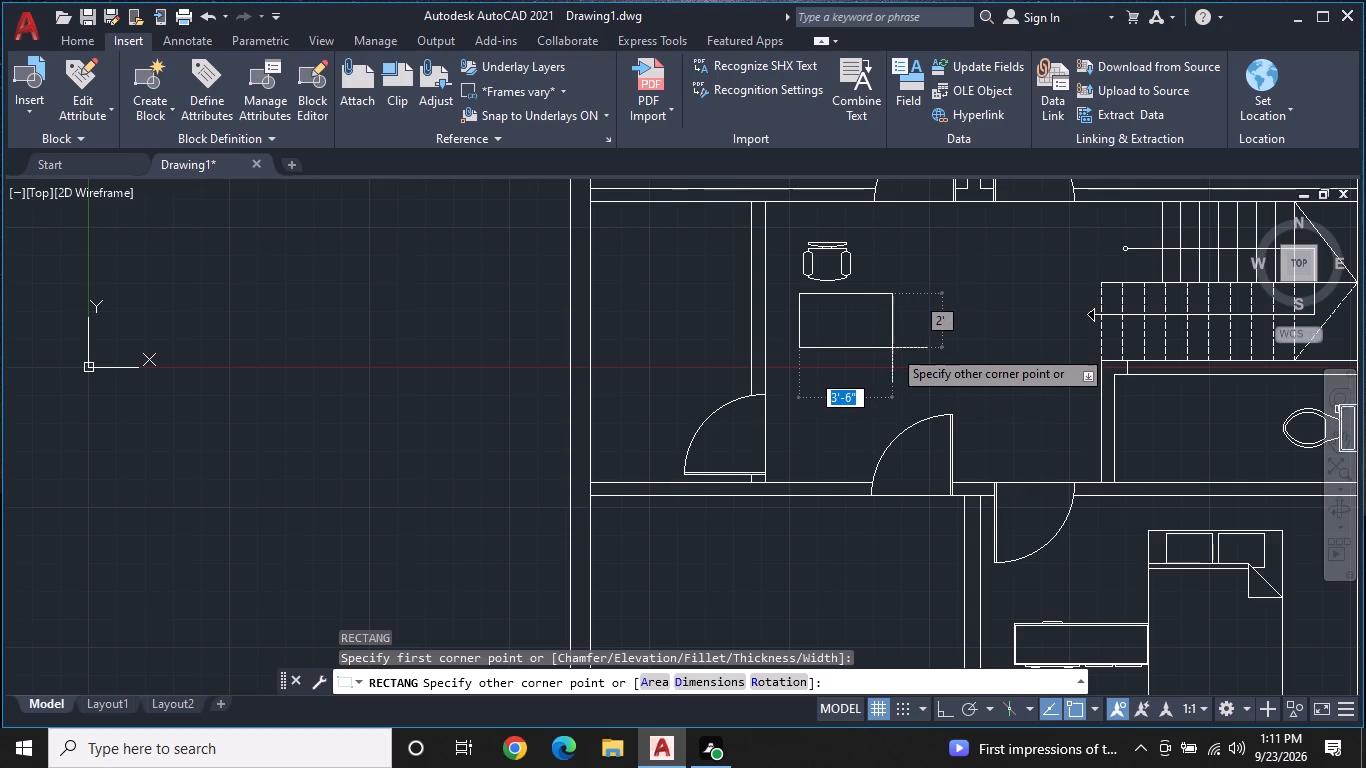
{"action": "left_click", "coordinate": [900, 341]}
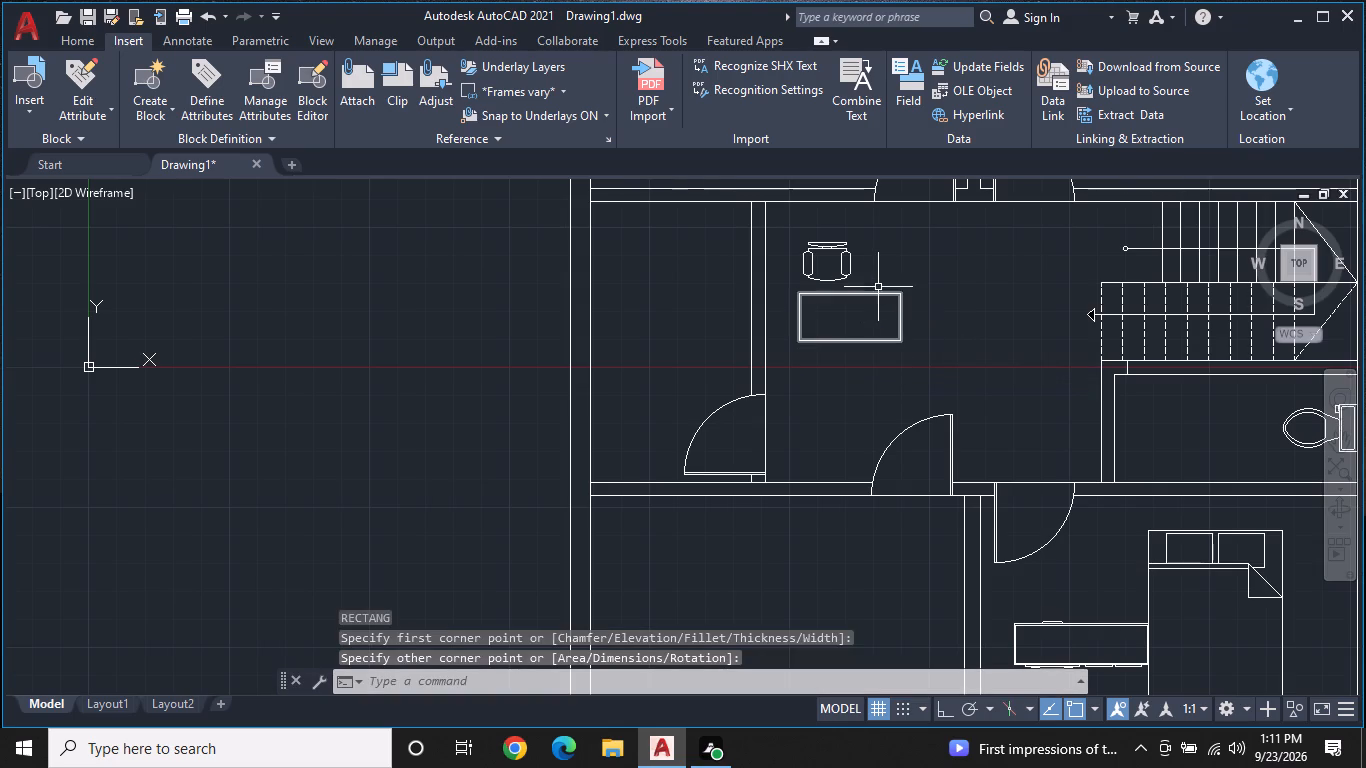
Offset the table rectangle inward by 1" to give it a double outline.
{"action": "type", "text": "OF"}
{"action": "key", "text": "space"}
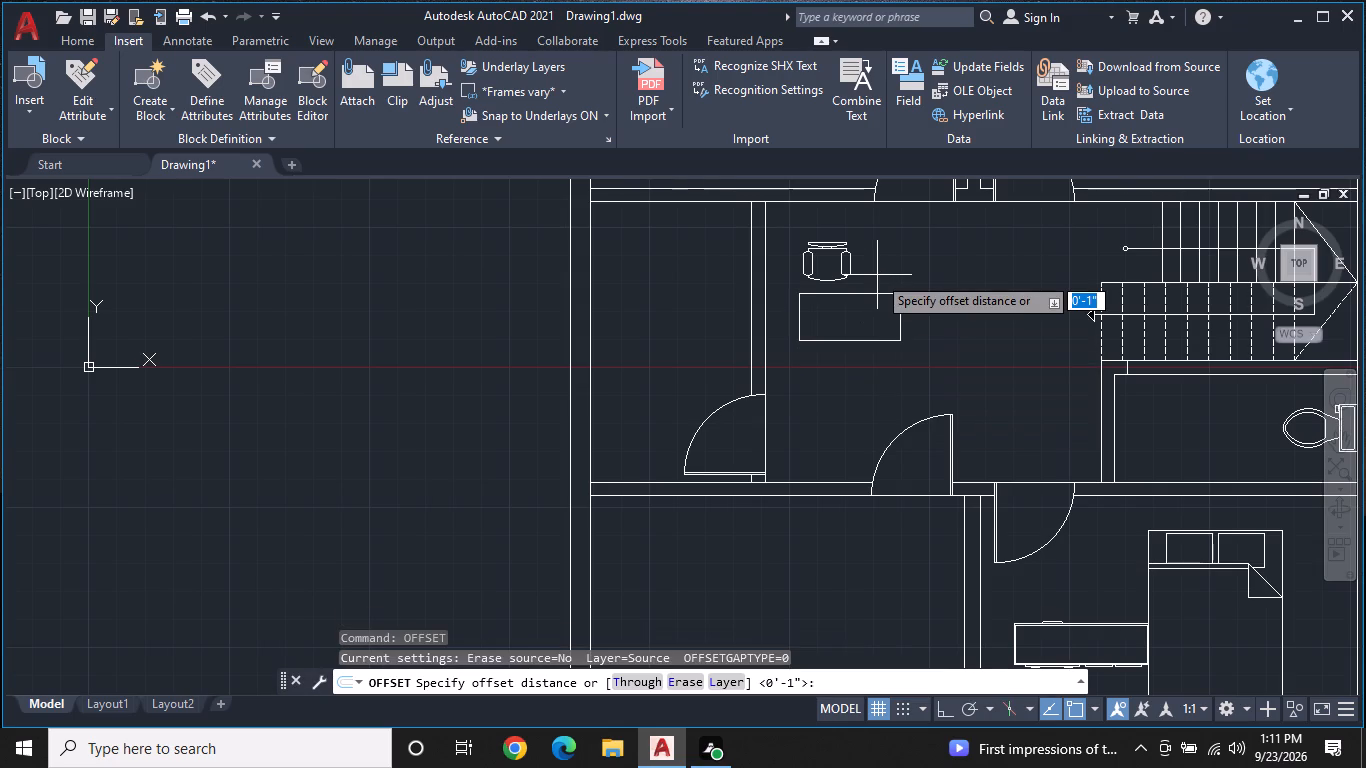
{"action": "key", "text": "Return"}
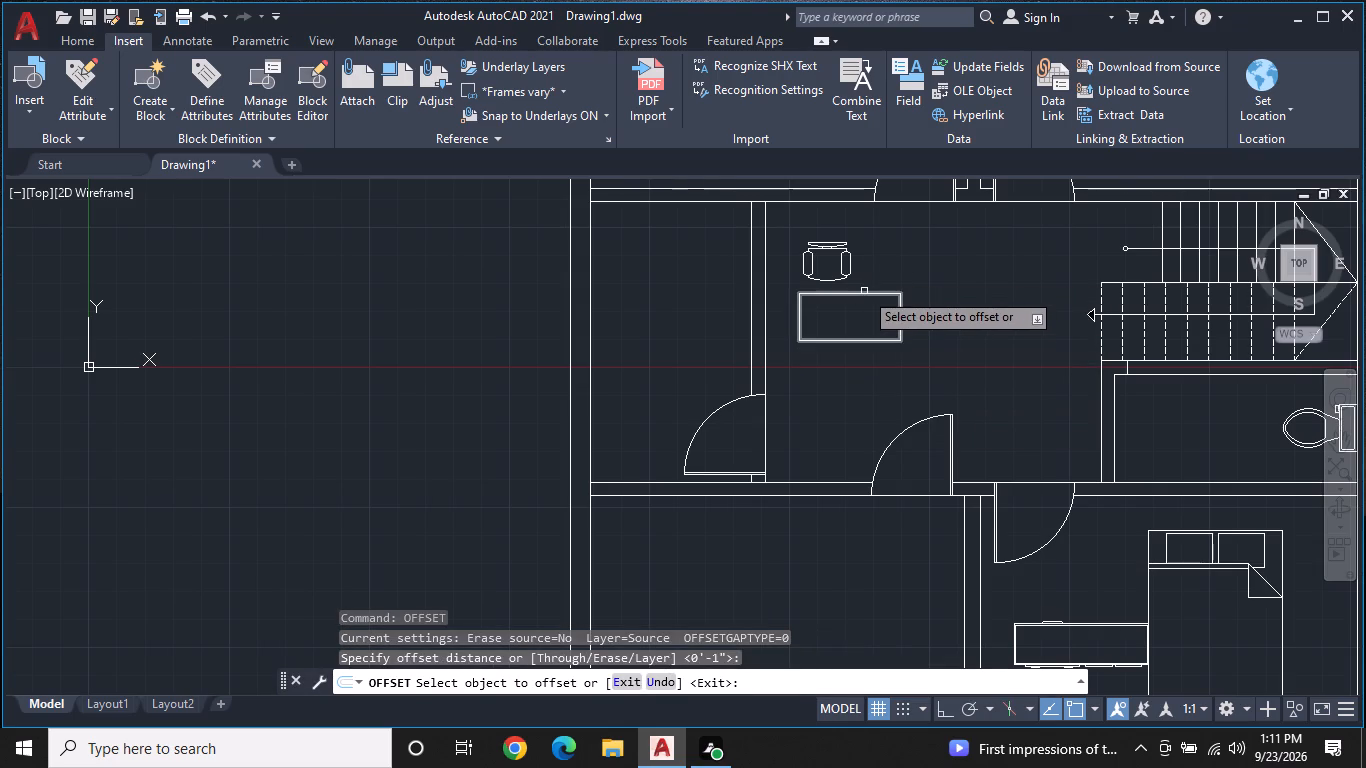
{"action": "left_click_drag", "start_coordinate": [864, 291], "coordinate": [859, 300]}
{"action": "left_click", "coordinate": [844, 320]}
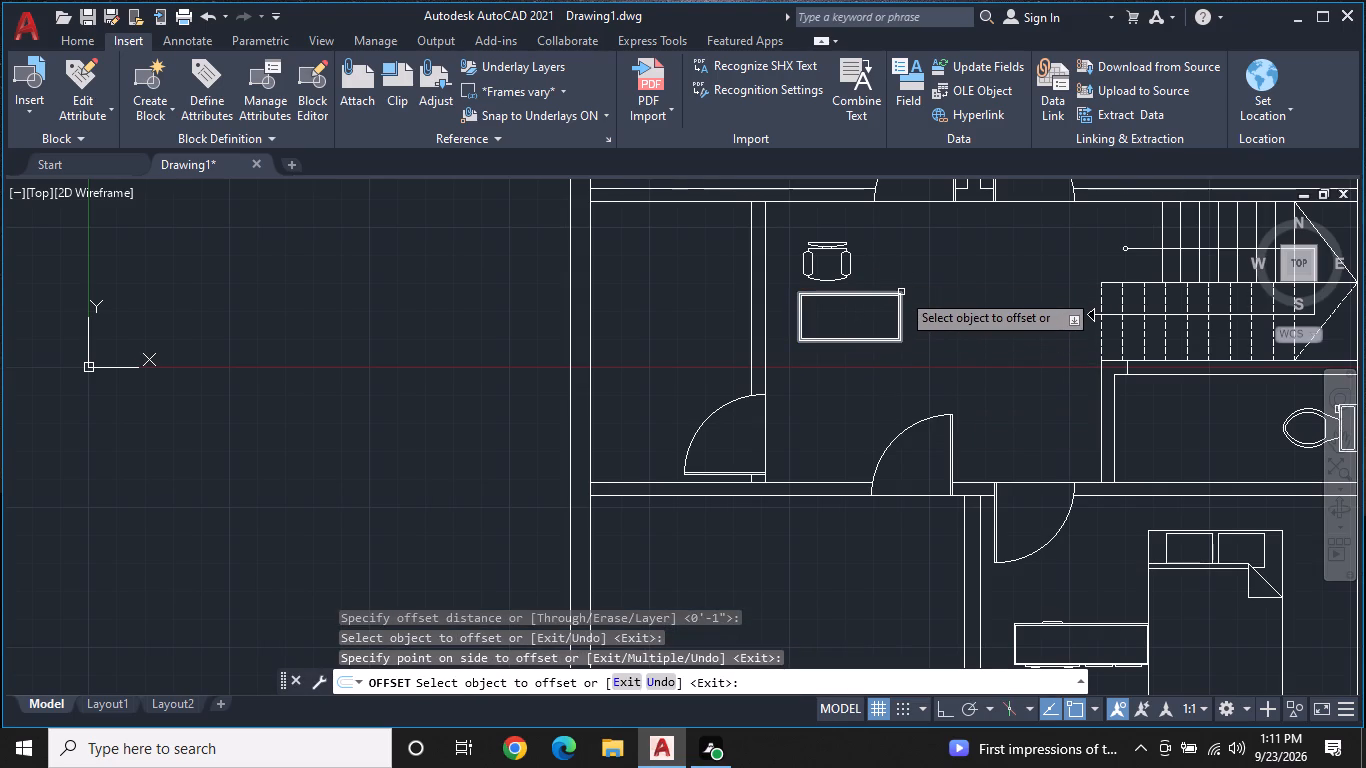
{"action": "scroll", "coordinate": [940, 285], "scroll_direction": "up", "scroll_amount": 1}
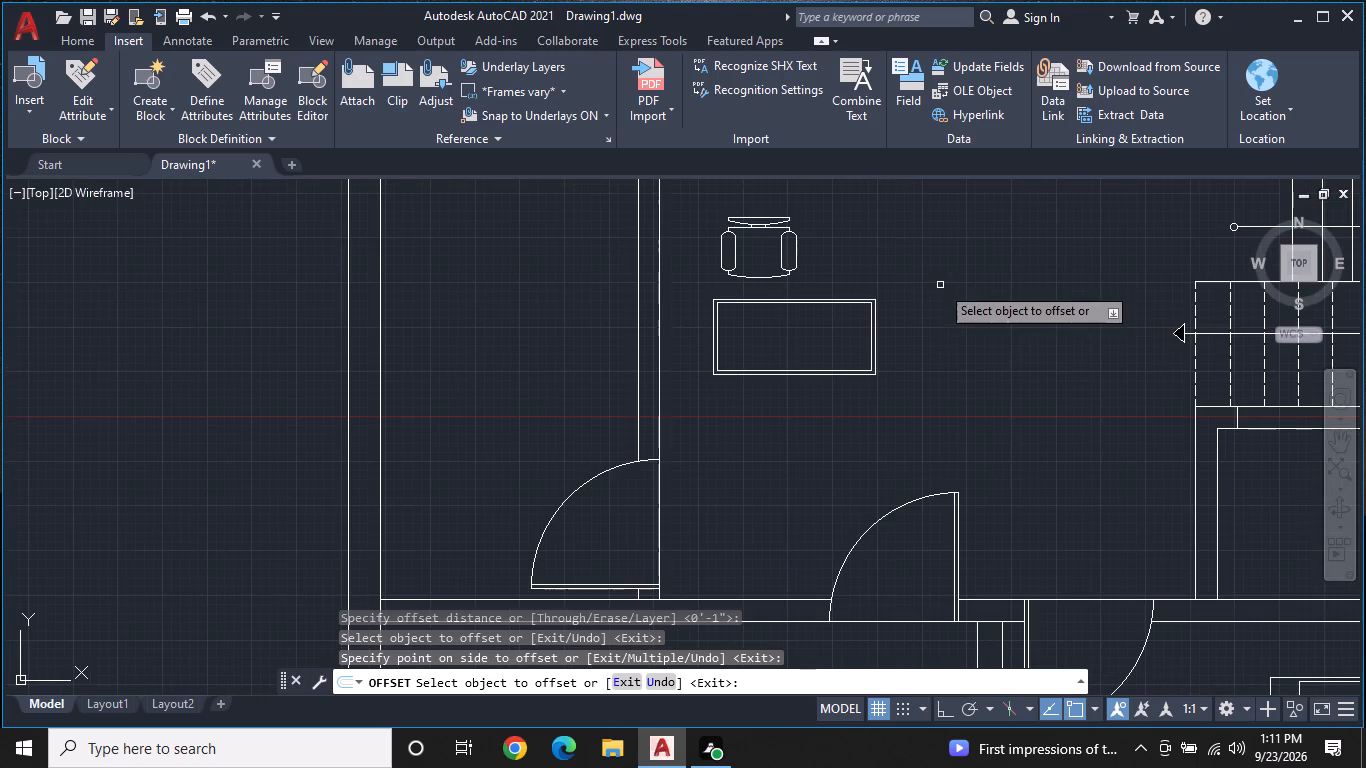
{"action": "middle_click", "coordinate": [940, 285]}
{"action": "key", "text": "Escape"}
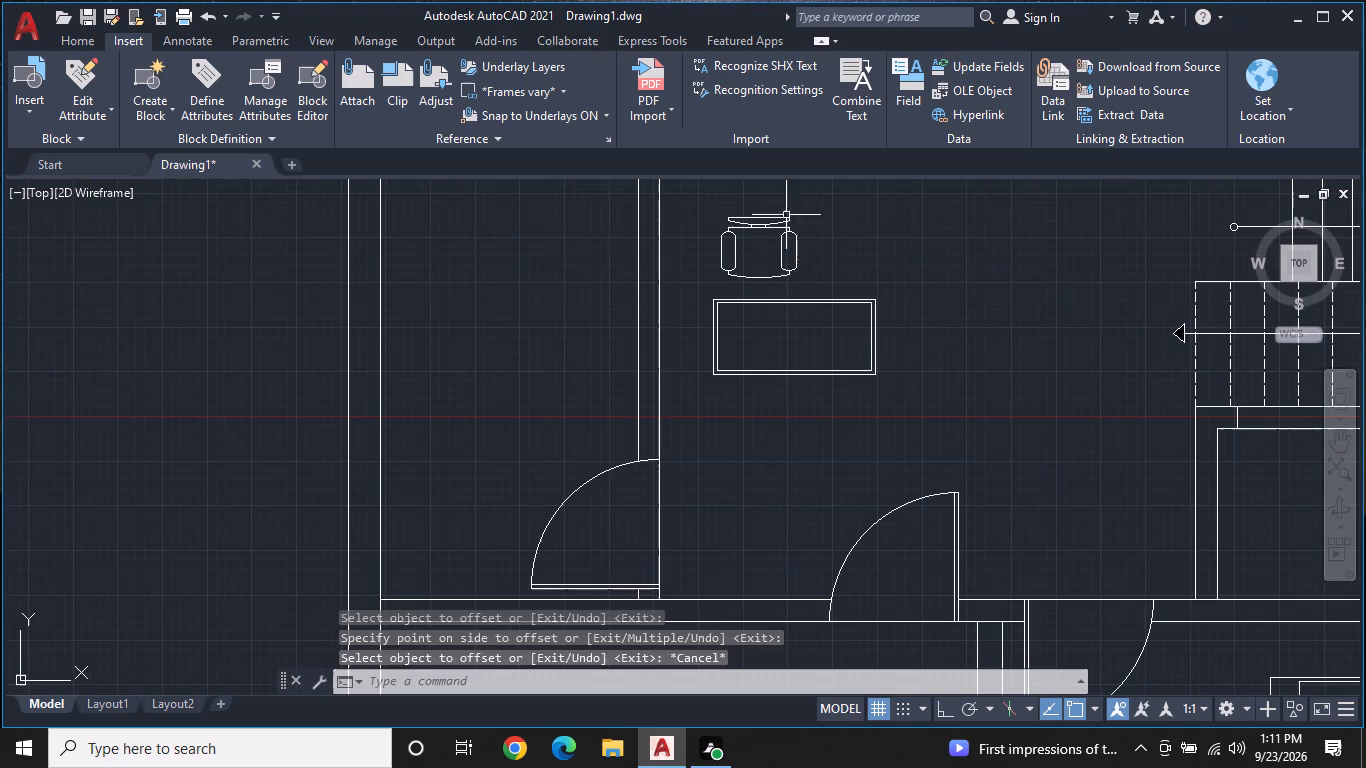
Copy the desk chair about 2' horizontally to the right with Ortho on, placing two chairs side by side above the table.
{"action": "left_click", "coordinate": [777, 224]}
{"action": "right_click", "coordinate": [834, 235]}
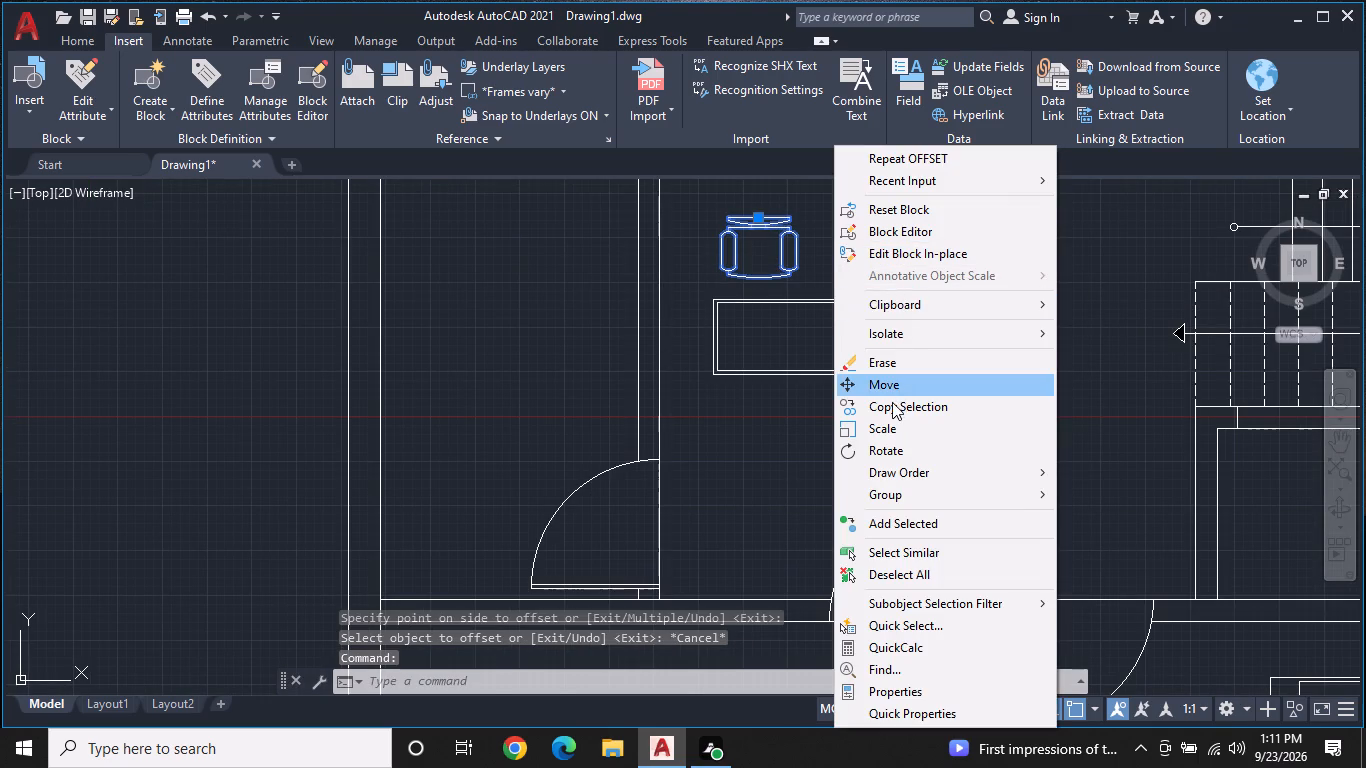
{"action": "left_click", "coordinate": [892, 402]}
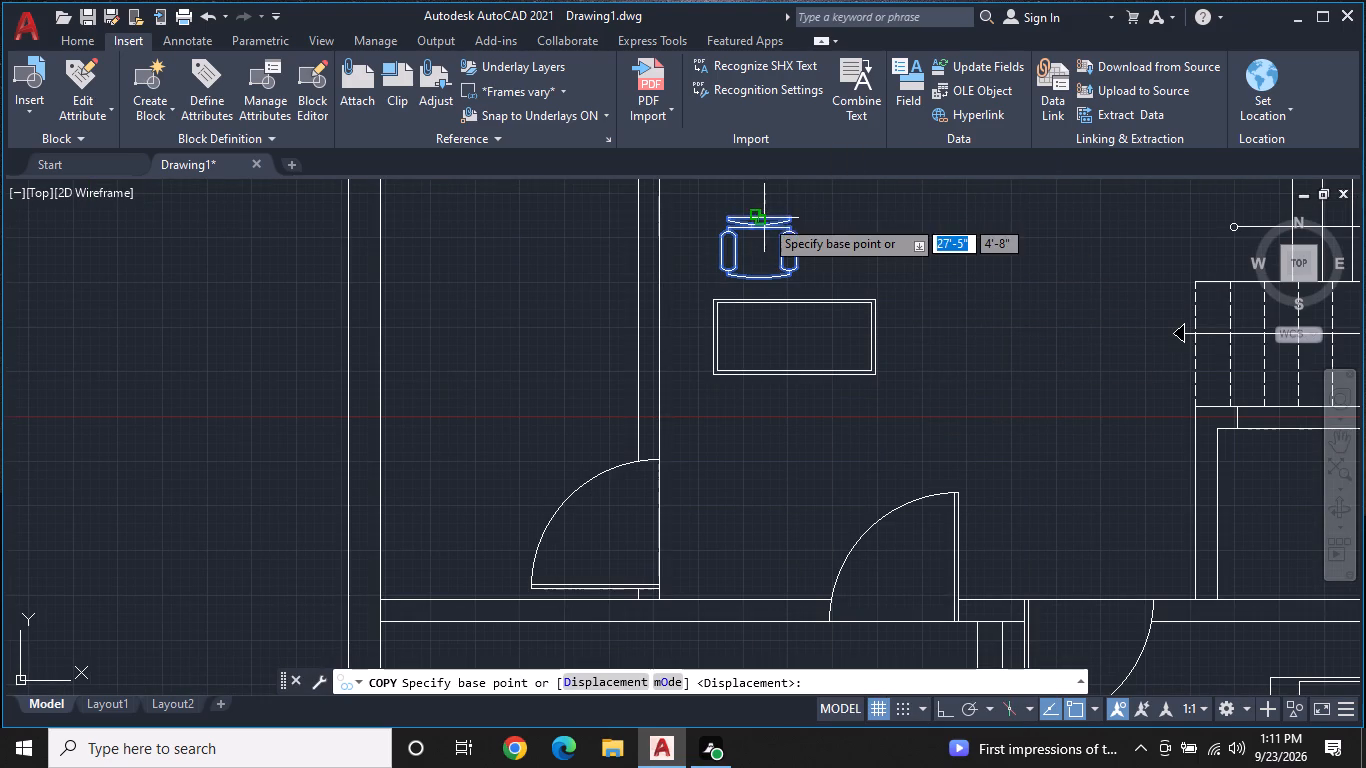
{"action": "left_click", "coordinate": [764, 218]}
{"action": "key", "text": "F8"}
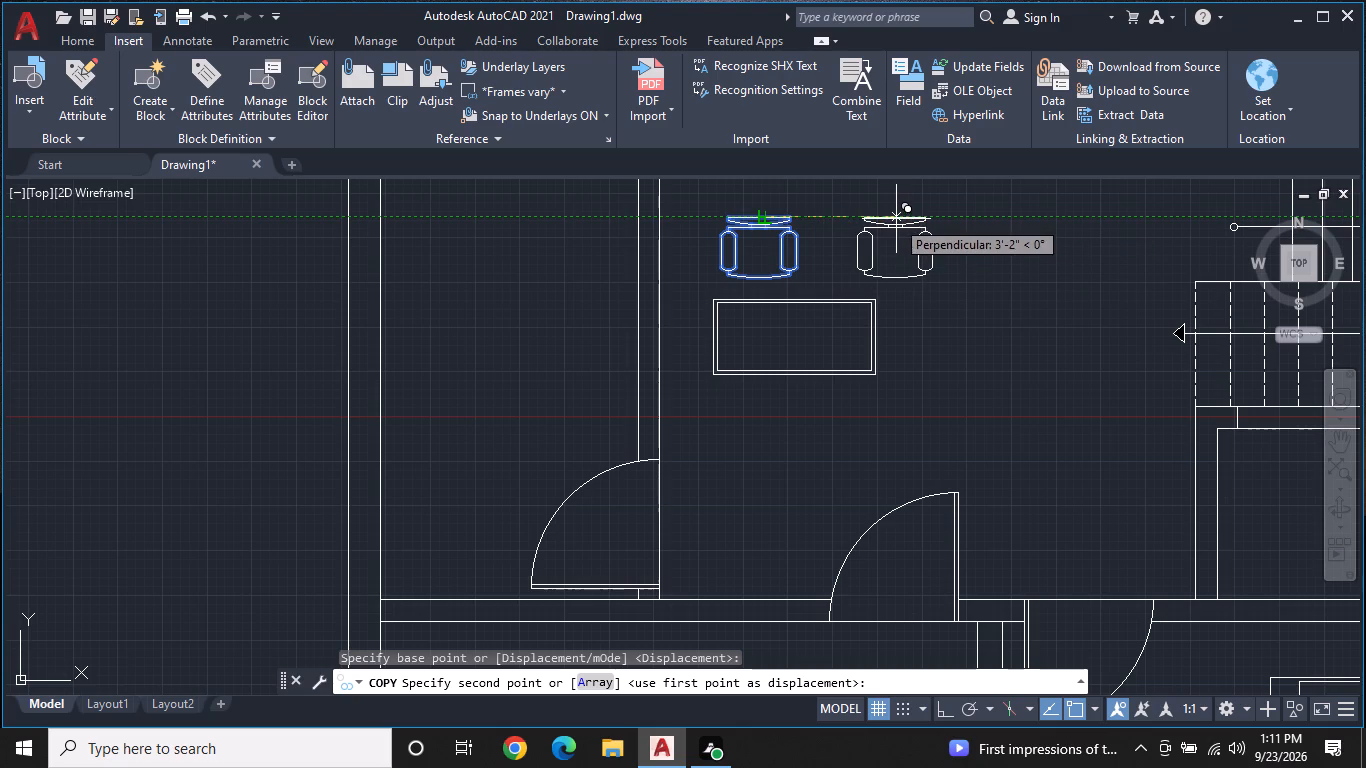
{"action": "left_click", "coordinate": [844, 224]}
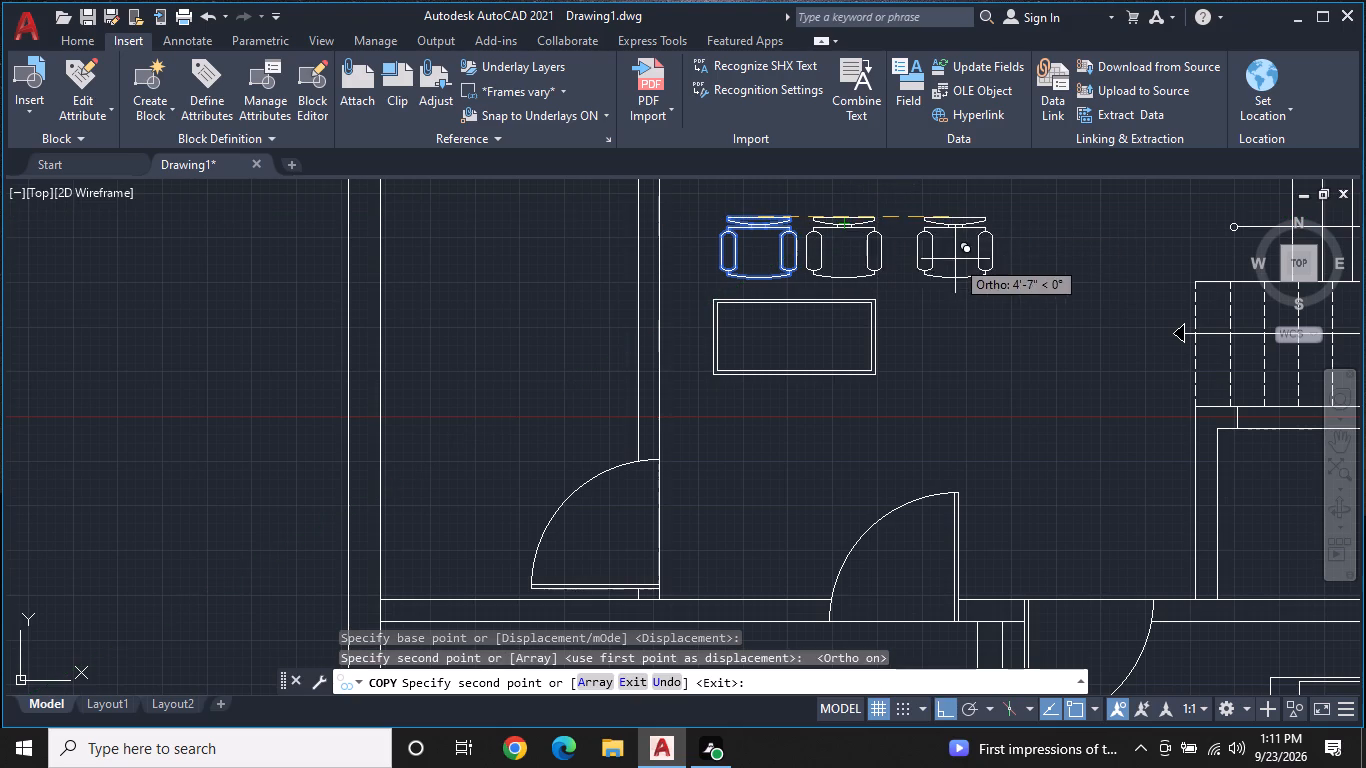
{"action": "middle_click_drag", "start_coordinate": [959, 260], "coordinate": [975, 244]}
{"action": "scroll", "coordinate": [975, 244], "scroll_direction": "up", "scroll_amount": 1}
{"action": "key", "text": "Escape"}
{"action": "scroll", "coordinate": [899, 249], "scroll_direction": "down", "scroll_amount": 1}
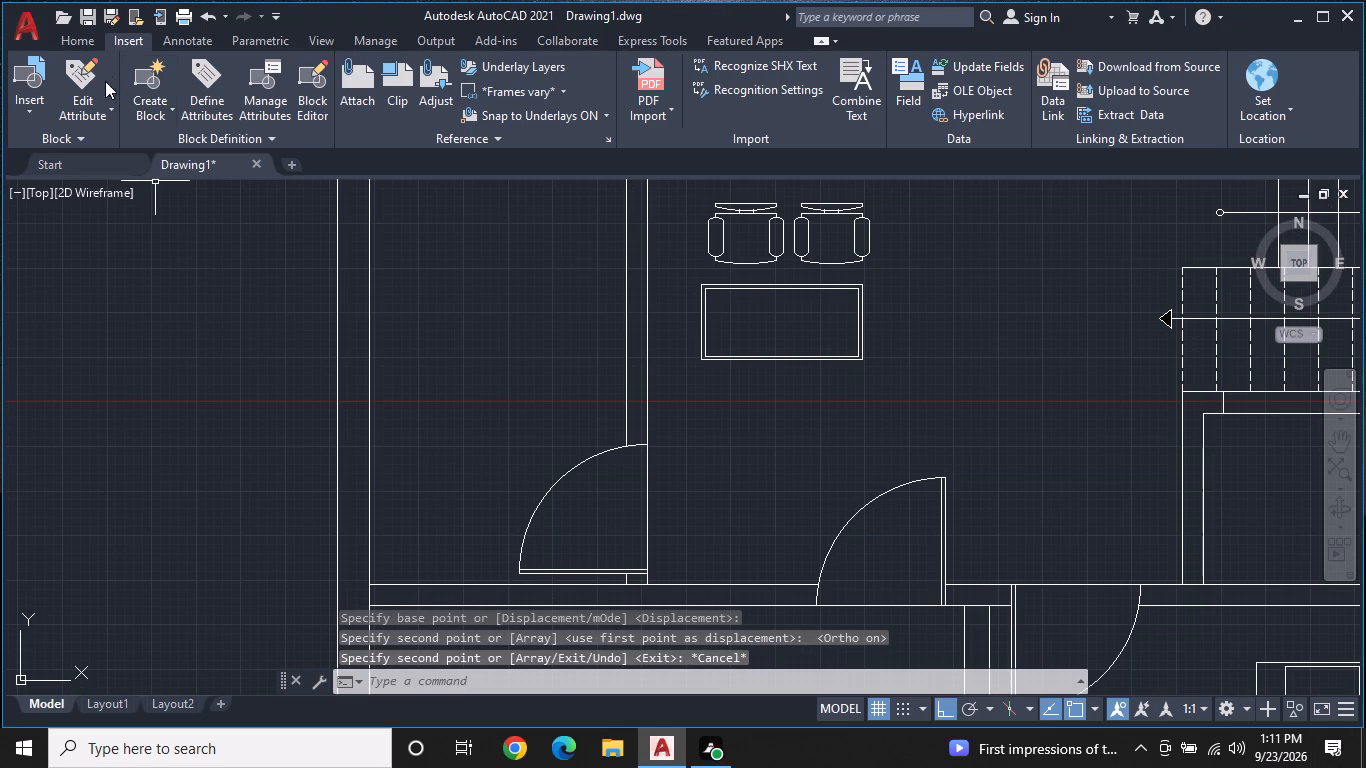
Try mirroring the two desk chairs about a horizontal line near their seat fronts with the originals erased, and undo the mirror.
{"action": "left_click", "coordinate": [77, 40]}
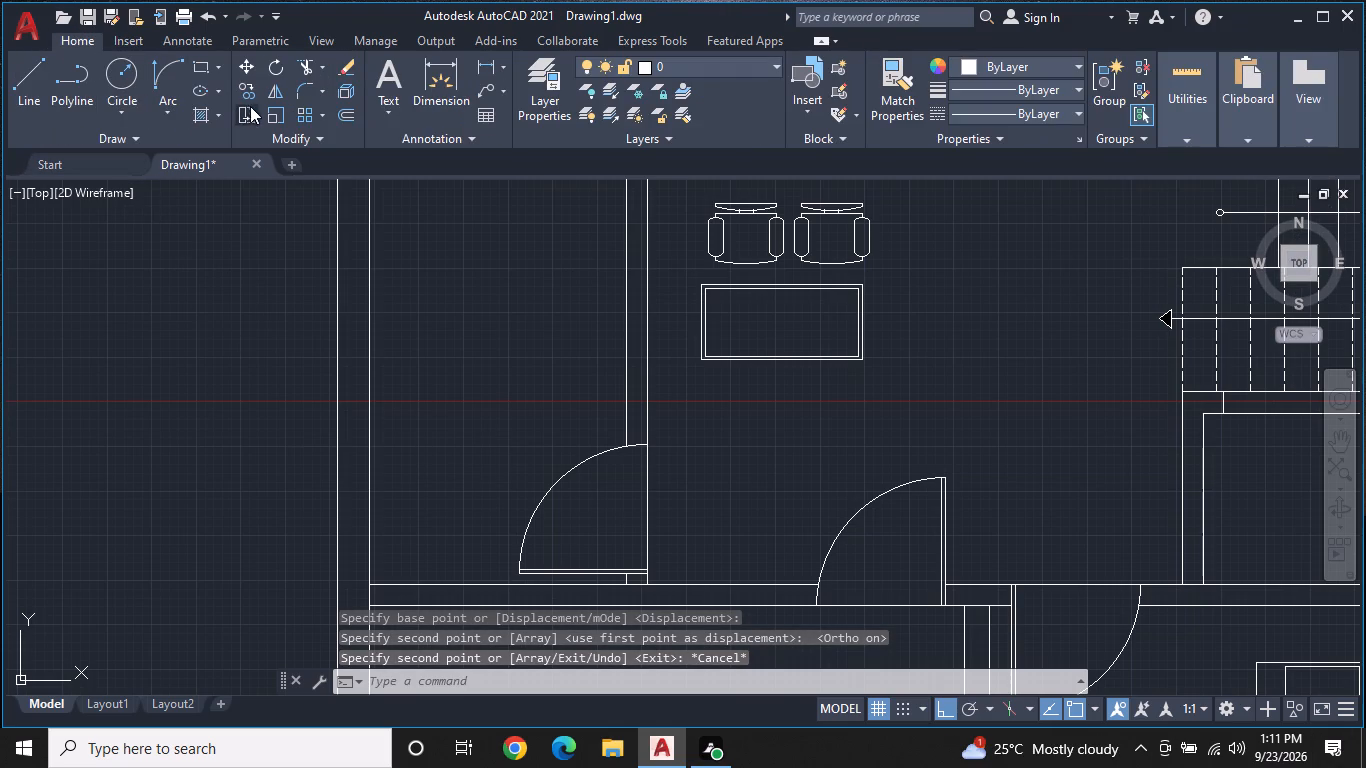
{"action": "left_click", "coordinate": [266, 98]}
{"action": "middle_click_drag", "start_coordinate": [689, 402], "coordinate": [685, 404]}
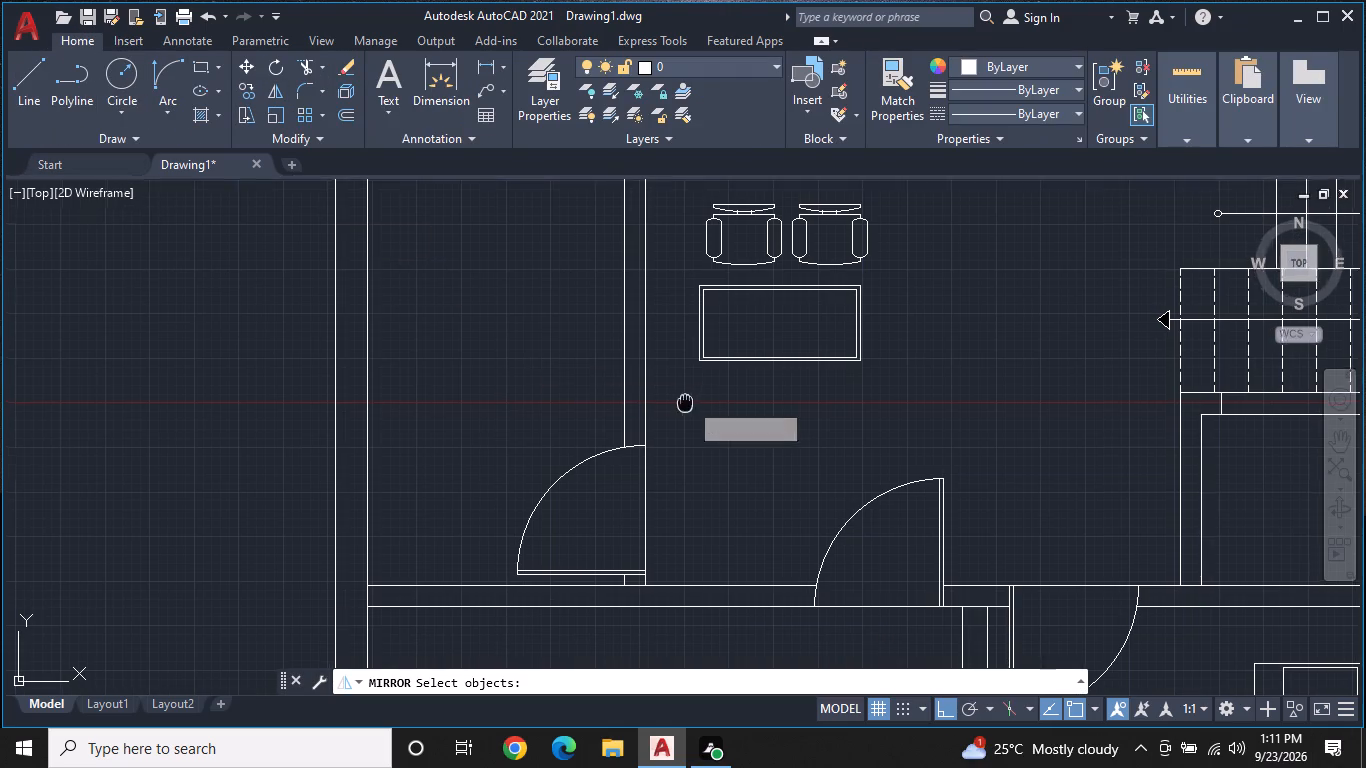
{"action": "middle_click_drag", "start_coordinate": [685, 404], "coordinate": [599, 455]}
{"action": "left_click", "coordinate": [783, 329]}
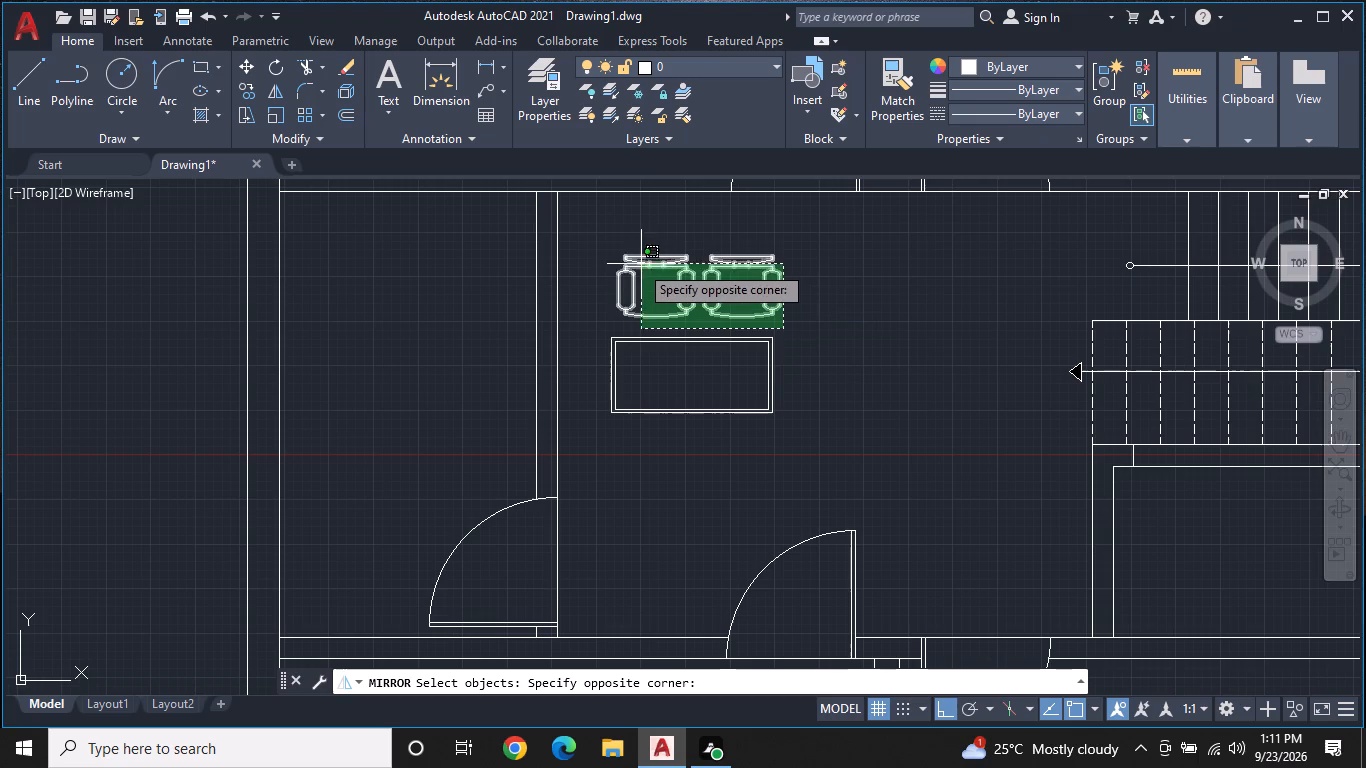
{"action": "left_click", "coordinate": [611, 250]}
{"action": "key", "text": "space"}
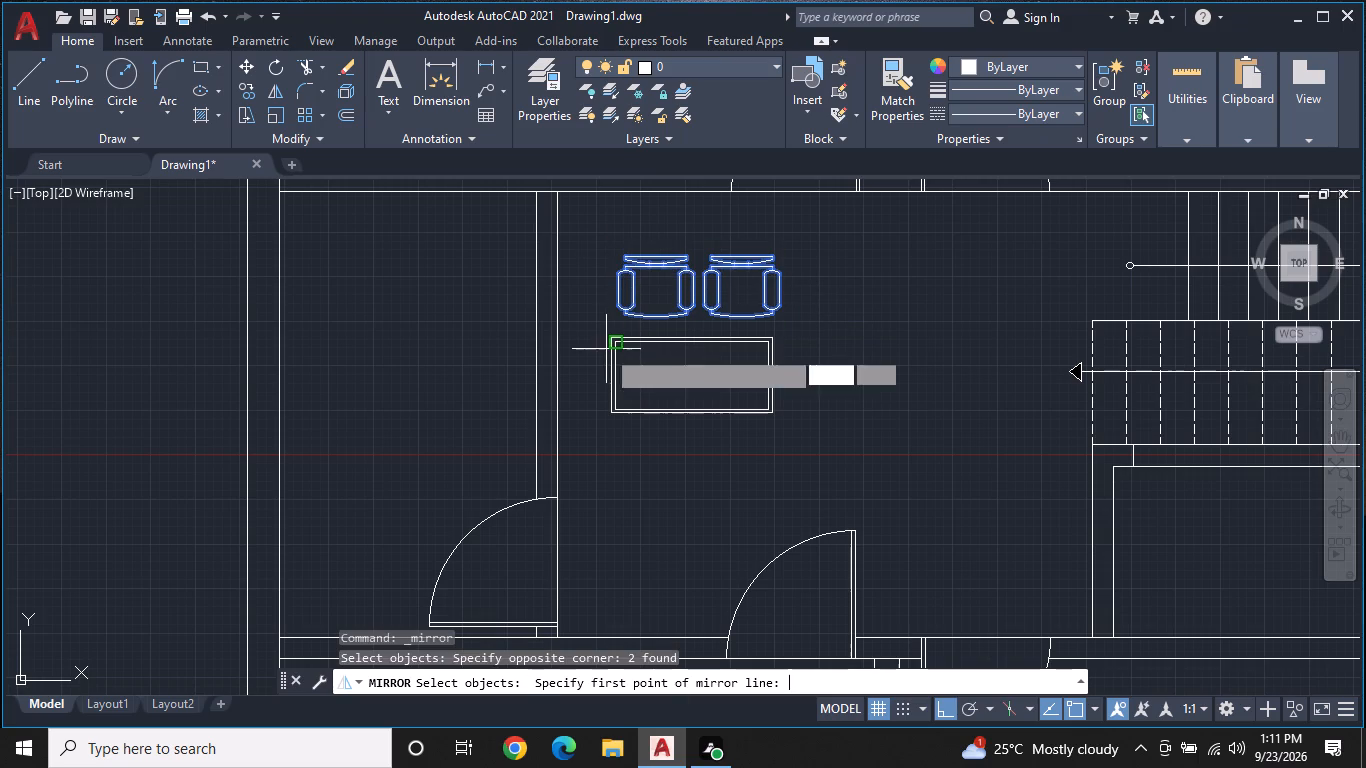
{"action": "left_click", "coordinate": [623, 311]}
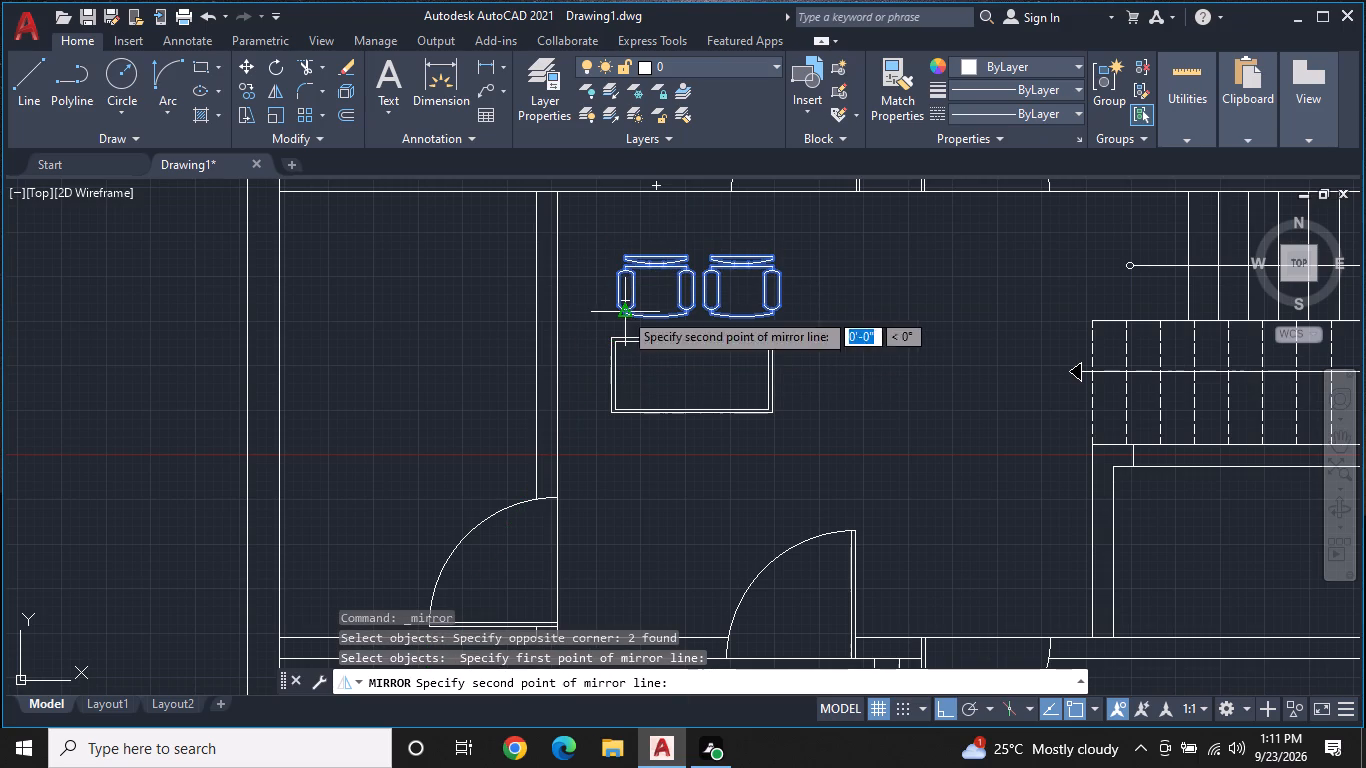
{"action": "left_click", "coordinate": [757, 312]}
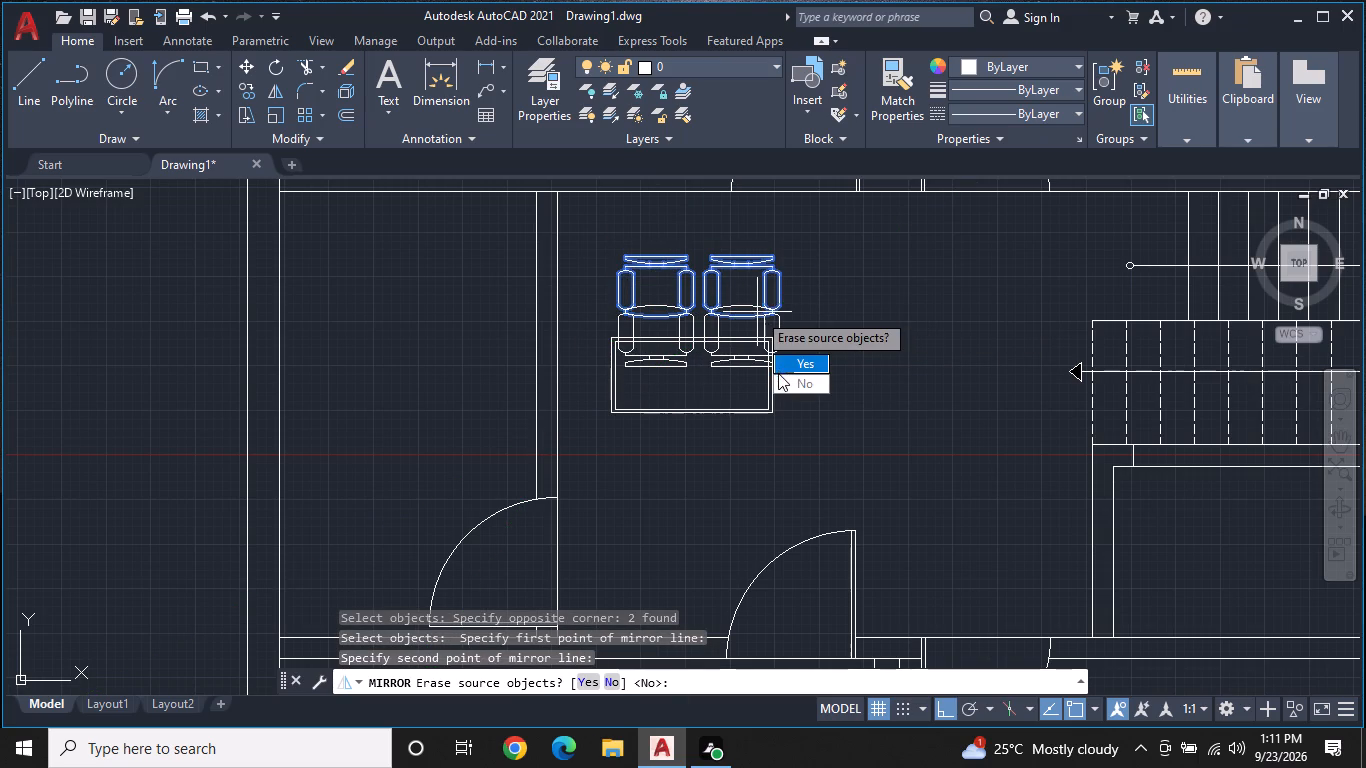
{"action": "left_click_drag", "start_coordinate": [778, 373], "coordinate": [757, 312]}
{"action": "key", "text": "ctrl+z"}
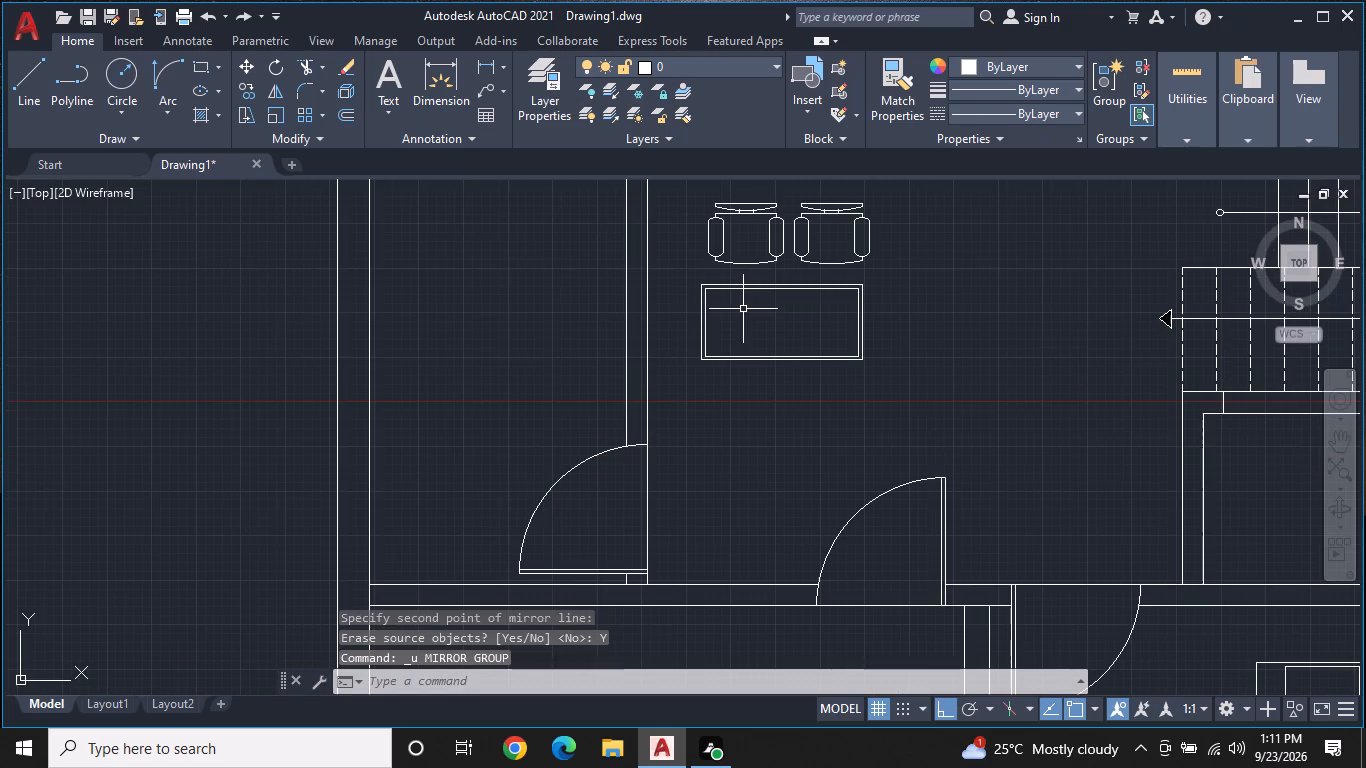
Mirror the two desk chairs about a horizontal line along the tops of their backrests, keeping the originals.
{"action": "middle_click_drag", "start_coordinate": [773, 289], "coordinate": [657, 376]}
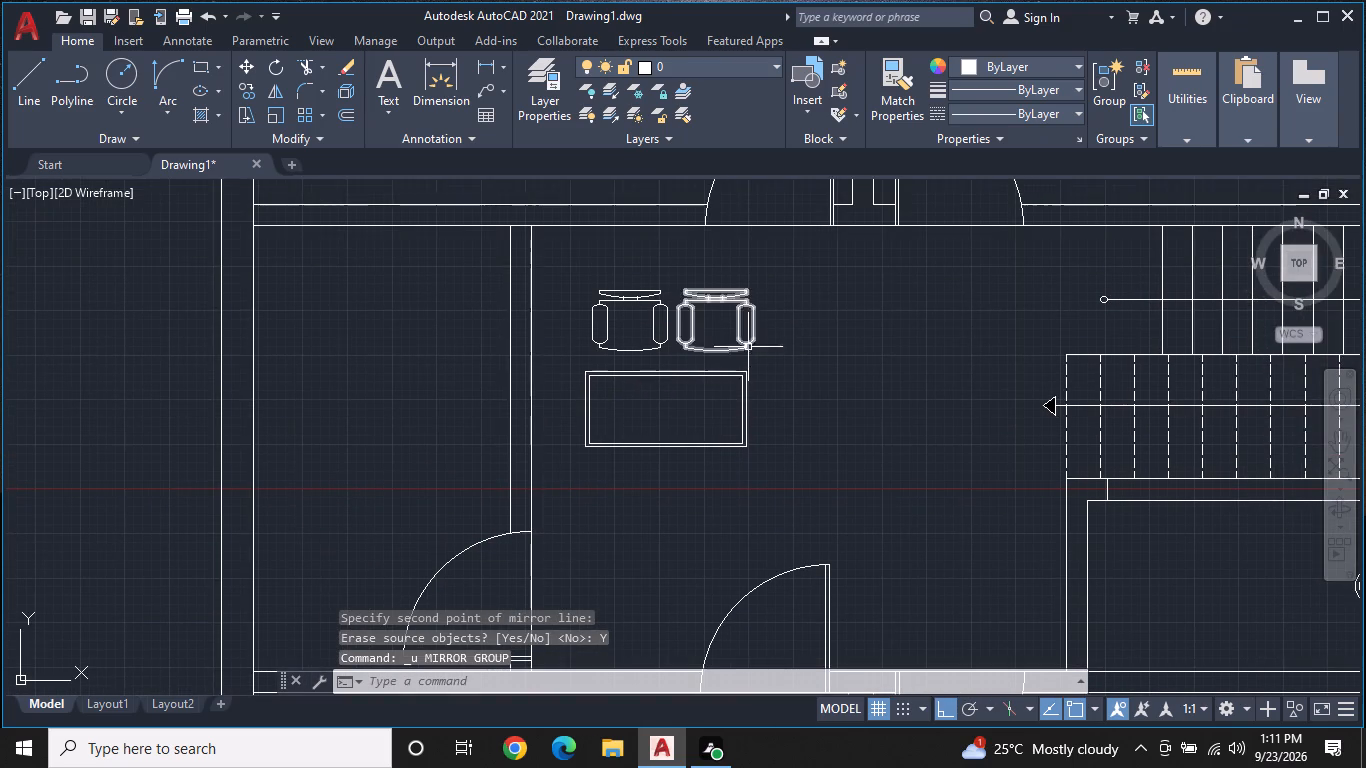
{"action": "left_click", "coordinate": [267, 88]}
{"action": "left_click", "coordinate": [799, 350]}
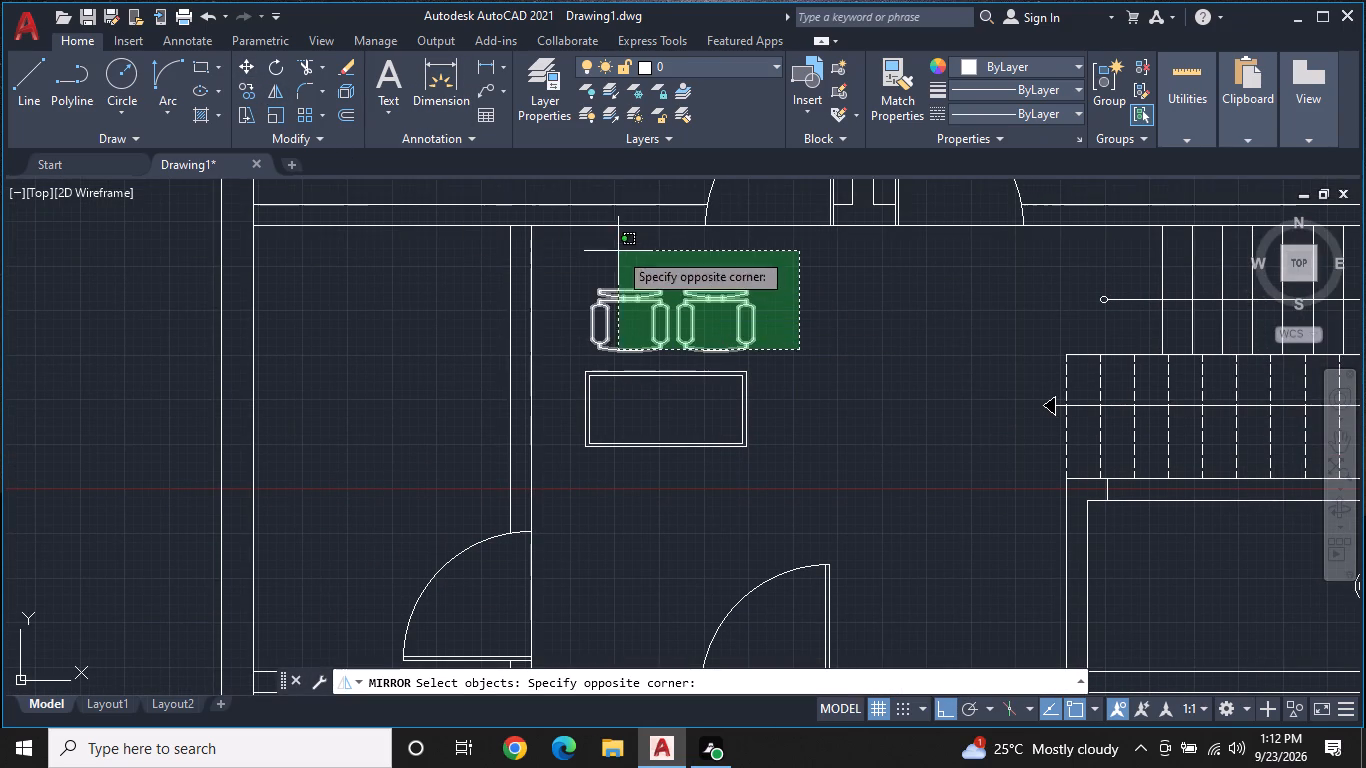
{"action": "left_click", "coordinate": [571, 249]}
{"action": "key", "text": "space"}
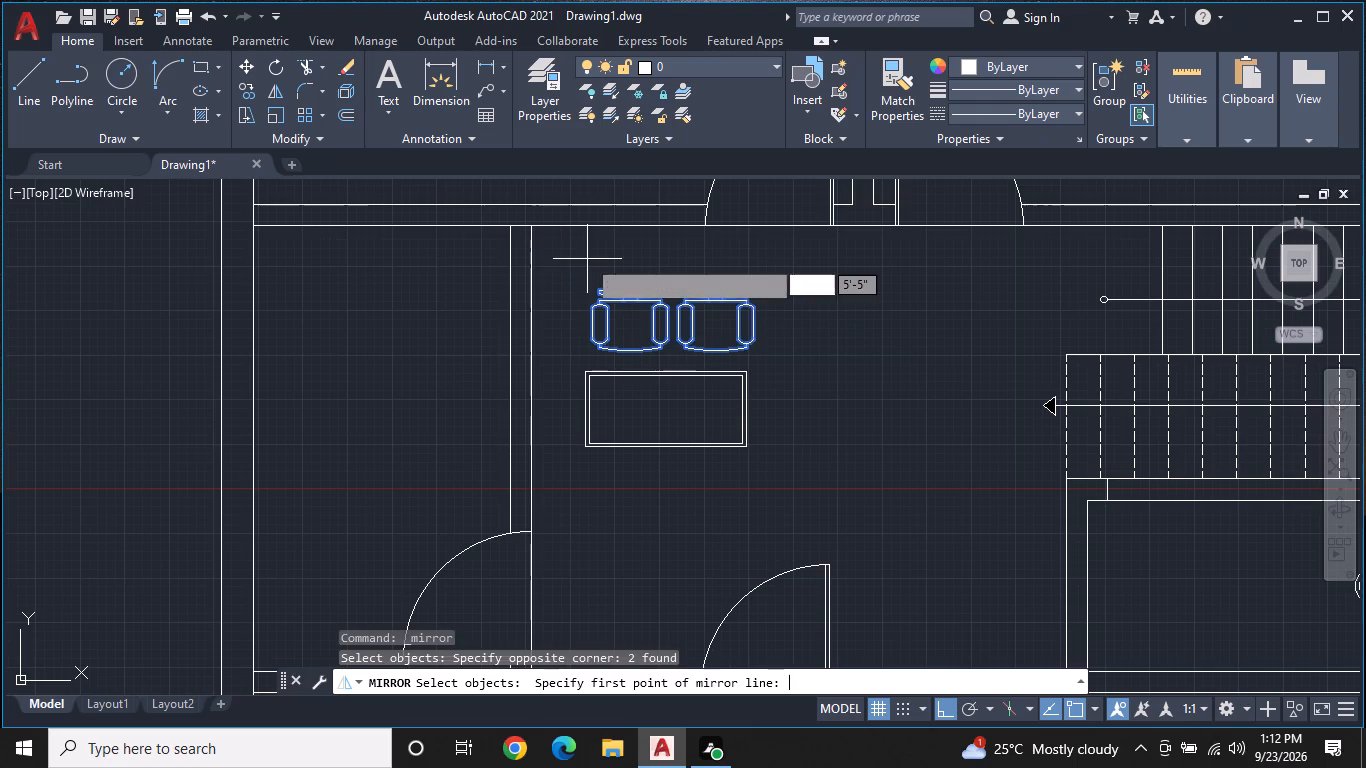
{"action": "scroll", "coordinate": [600, 294], "scroll_direction": "up", "scroll_amount": 2}
{"action": "left_click", "coordinate": [594, 274]}
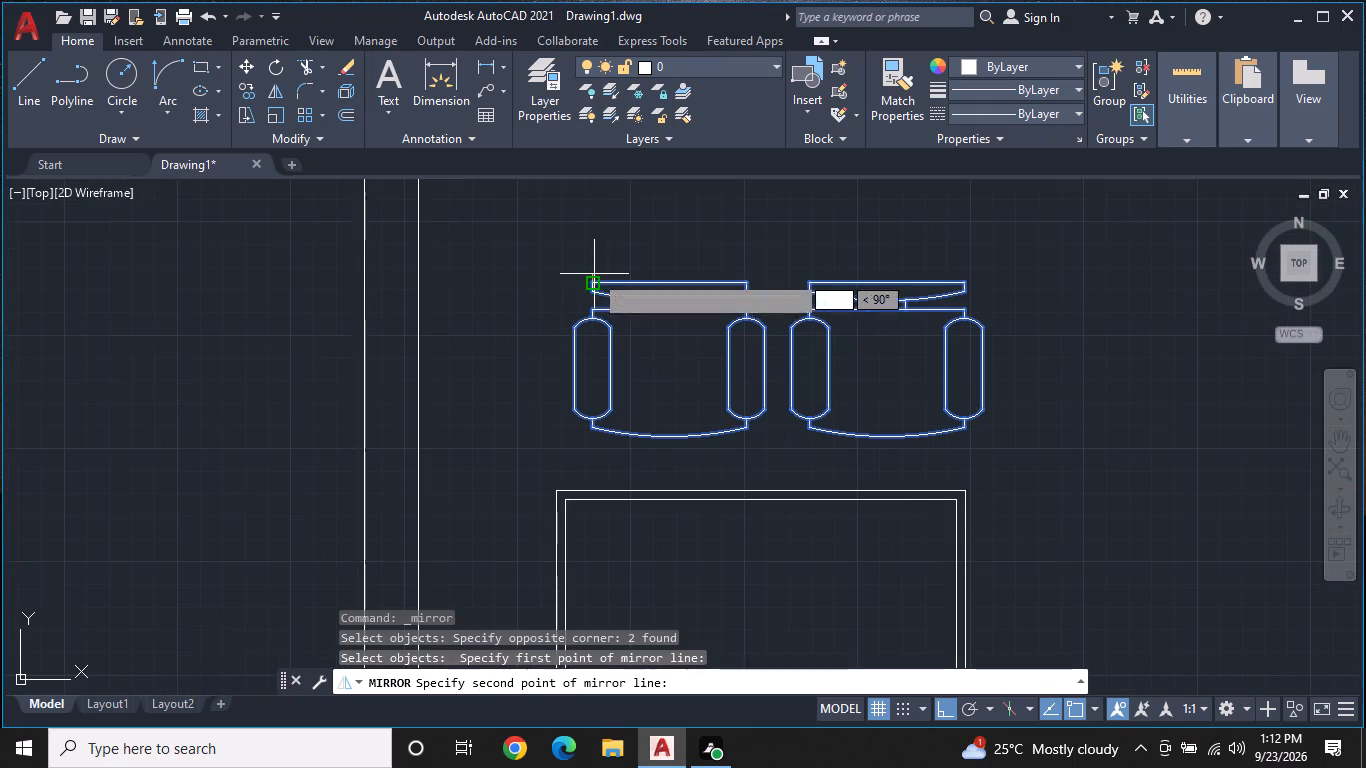
{"action": "middle_click_drag", "start_coordinate": [834, 283], "coordinate": [734, 374]}
{"action": "scroll", "coordinate": [730, 374], "scroll_direction": "down", "scroll_amount": 1}
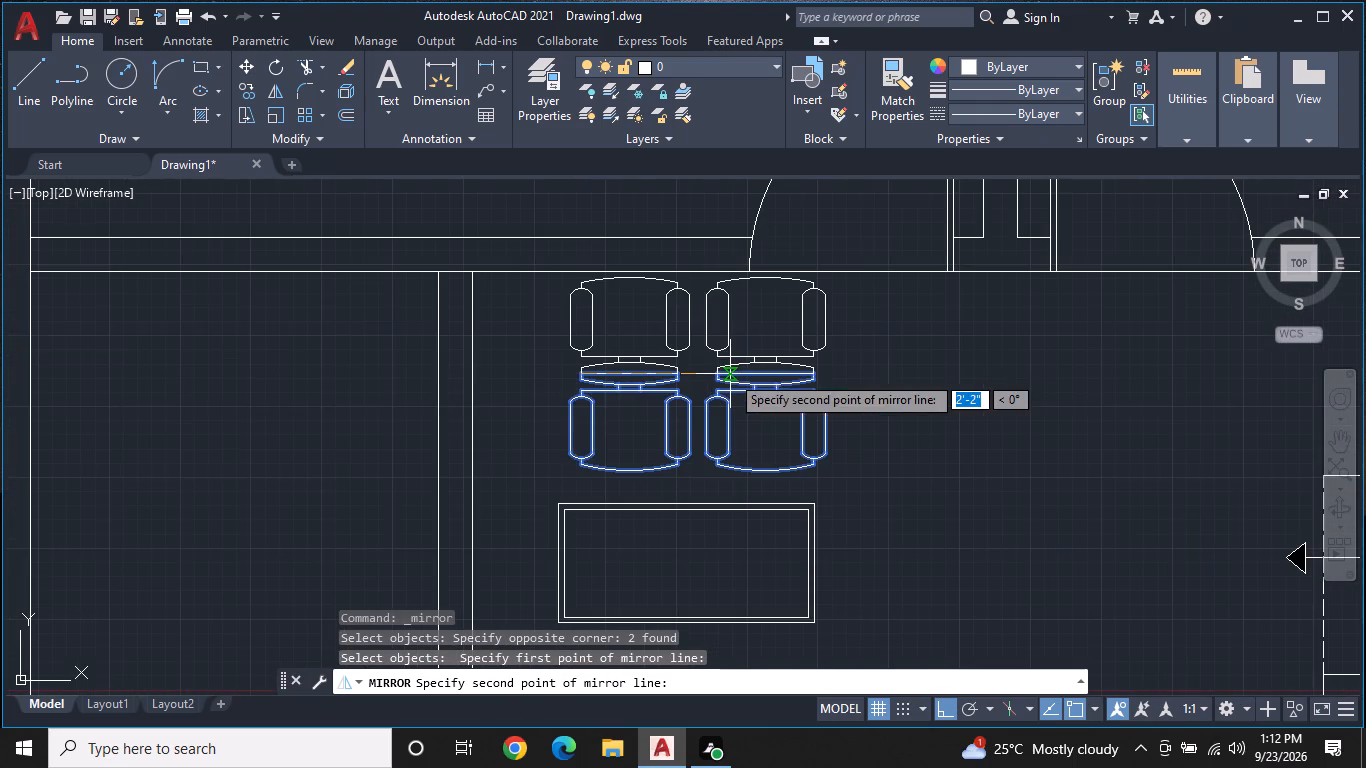
{"action": "left_click", "coordinate": [801, 376]}
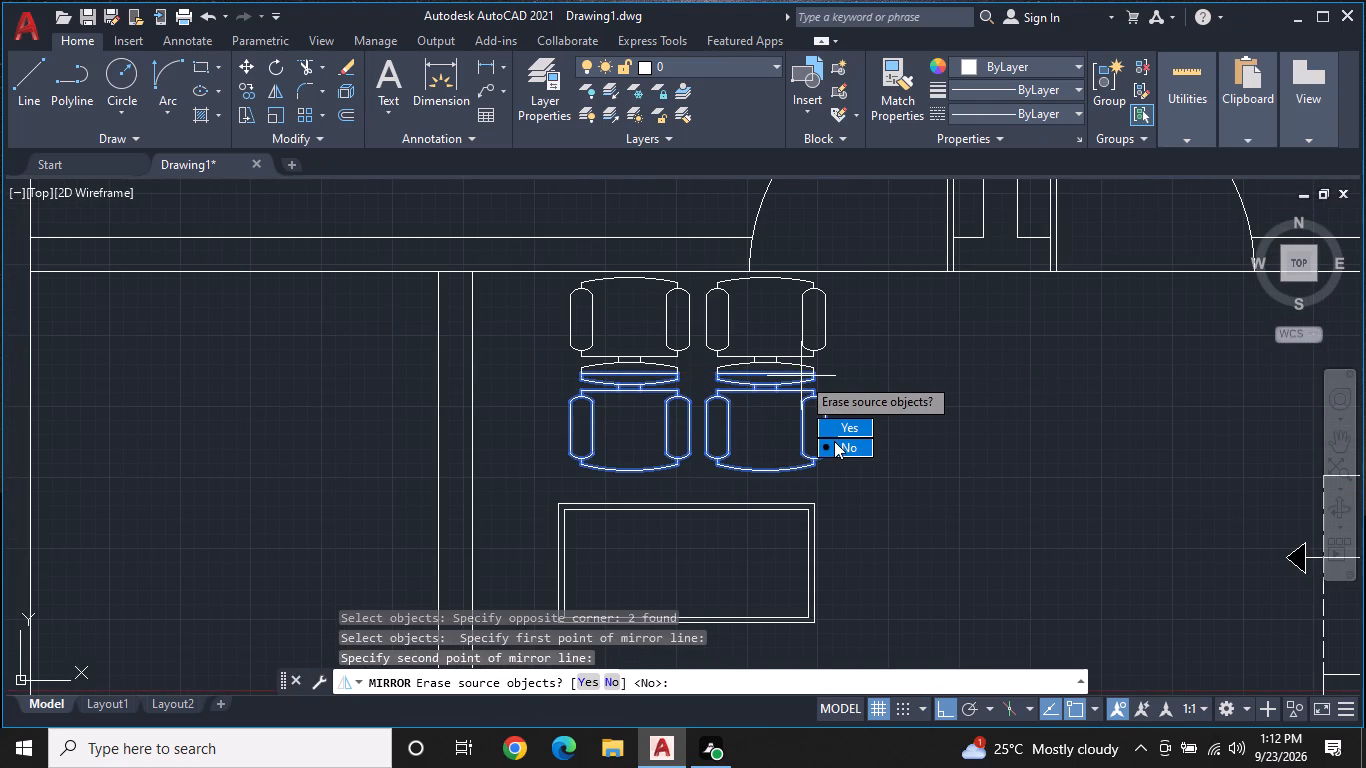
{"action": "left_click_drag", "start_coordinate": [834, 441], "coordinate": [801, 376]}
Move the two mirrored chairs about 5'-3" straight down so they face the table from its lower side.
{"action": "left_click", "coordinate": [802, 302]}
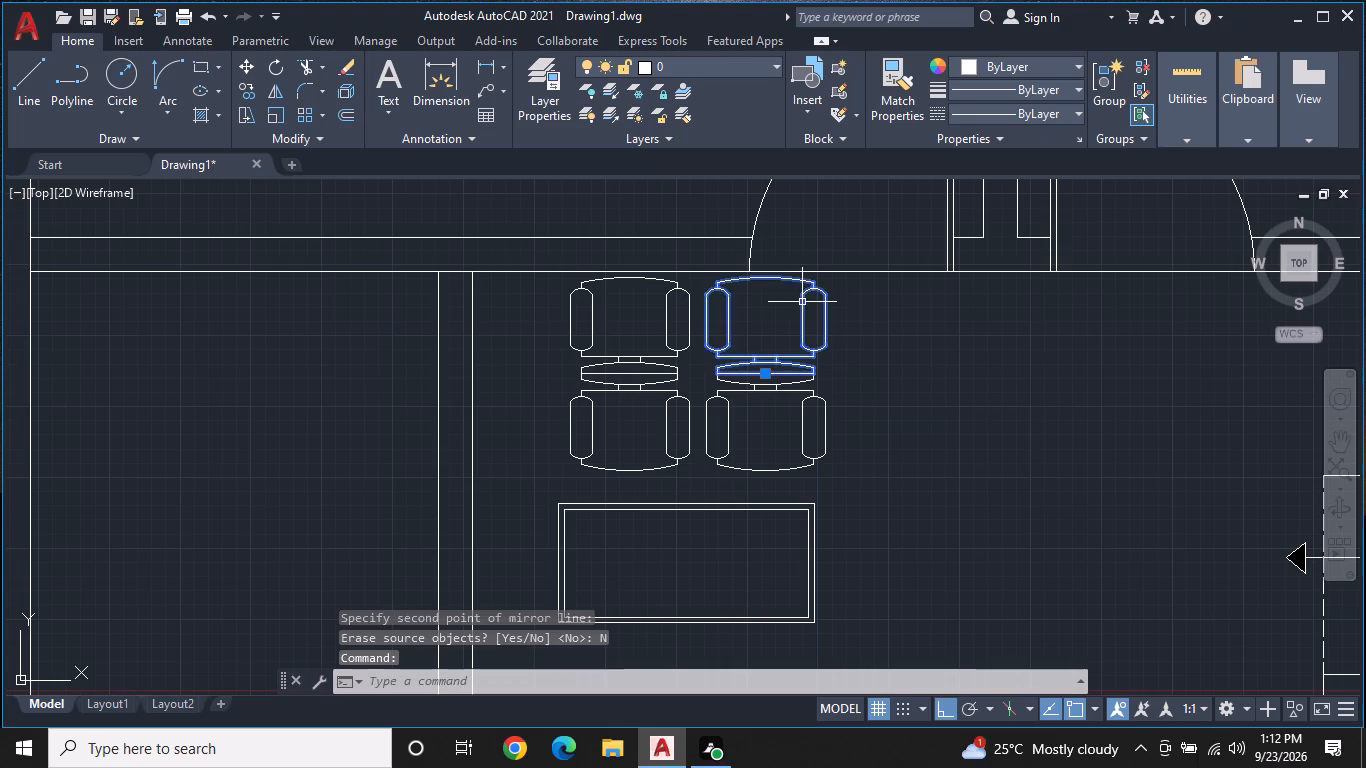
{"action": "left_click", "coordinate": [691, 307]}
{"action": "right_click", "coordinate": [692, 332]}
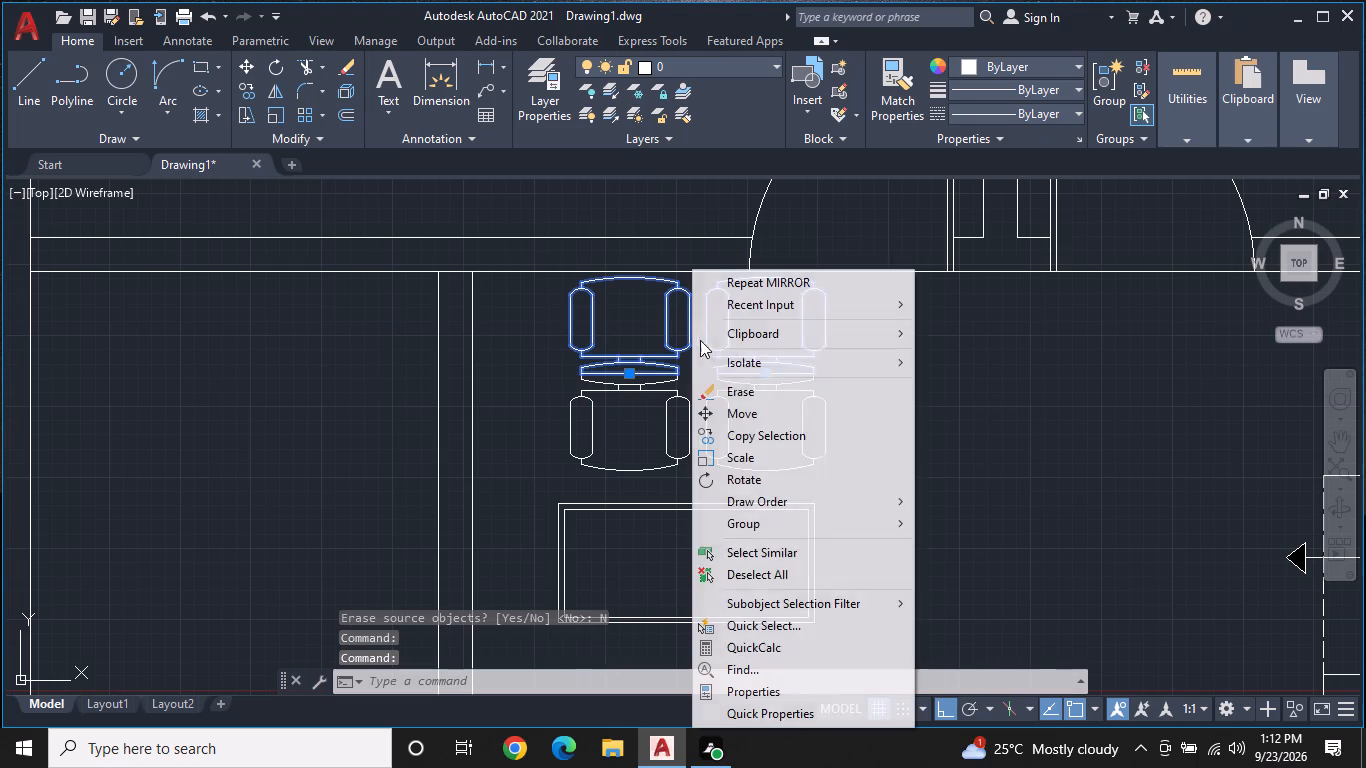
{"action": "left_click", "coordinate": [752, 414]}
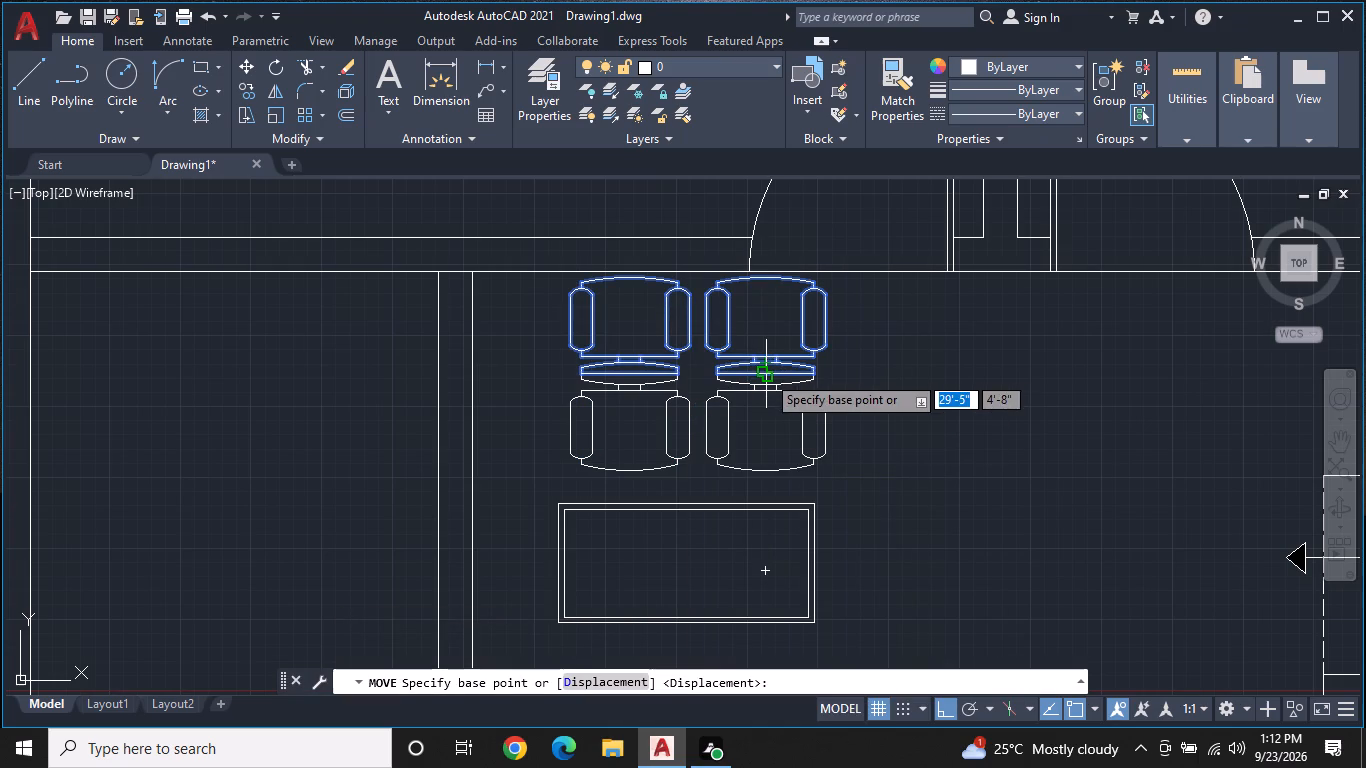
{"action": "left_click", "coordinate": [766, 374]}
{"action": "middle_click_drag", "start_coordinate": [747, 401], "coordinate": [761, 294]}
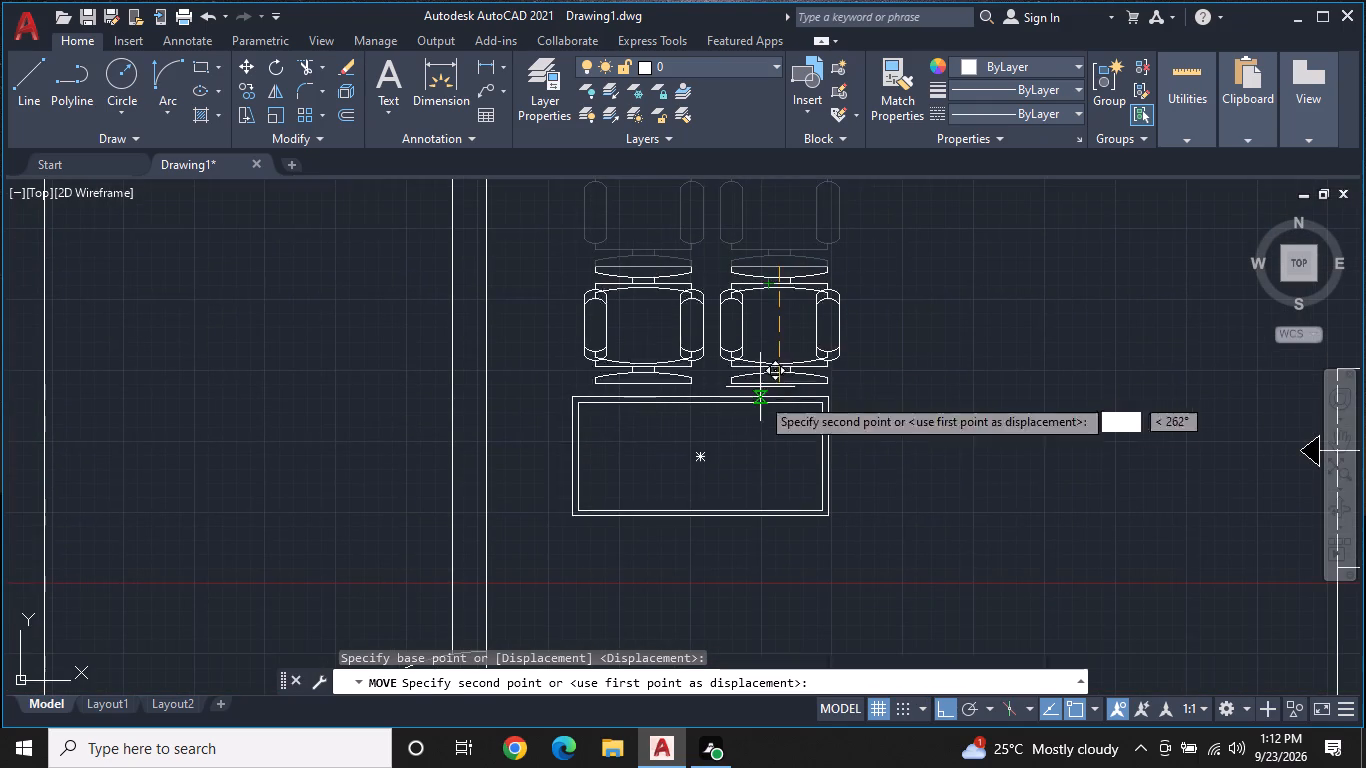
{"action": "middle_click_drag", "start_coordinate": [764, 463], "coordinate": [775, 384]}
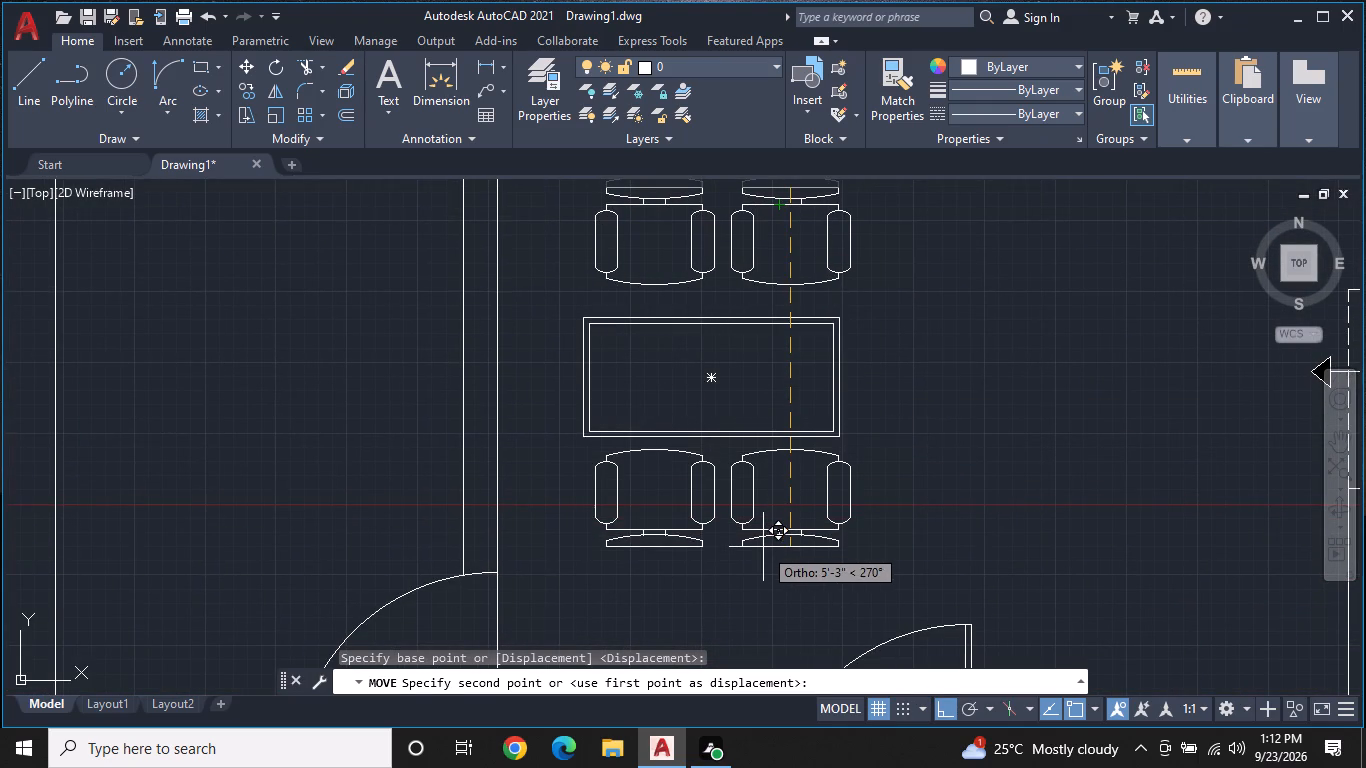
{"action": "left_click", "coordinate": [763, 547]}
Move the two chairs above the table slightly straight down, closer to the table's upper edge.
{"action": "middle_click_drag", "start_coordinate": [788, 288], "coordinate": [793, 363]}
{"action": "left_click", "coordinate": [833, 334]}
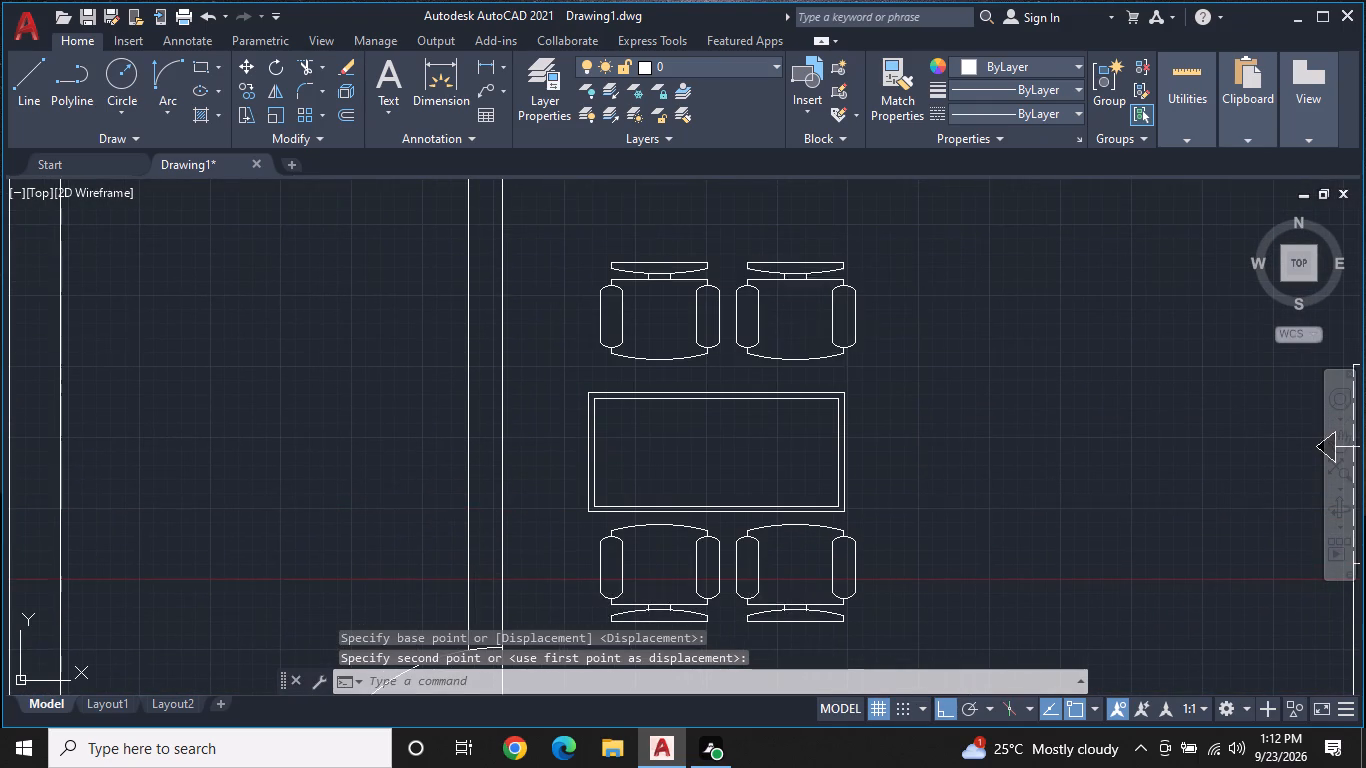
{"action": "left_click", "coordinate": [637, 275]}
{"action": "right_click", "coordinate": [637, 274]}
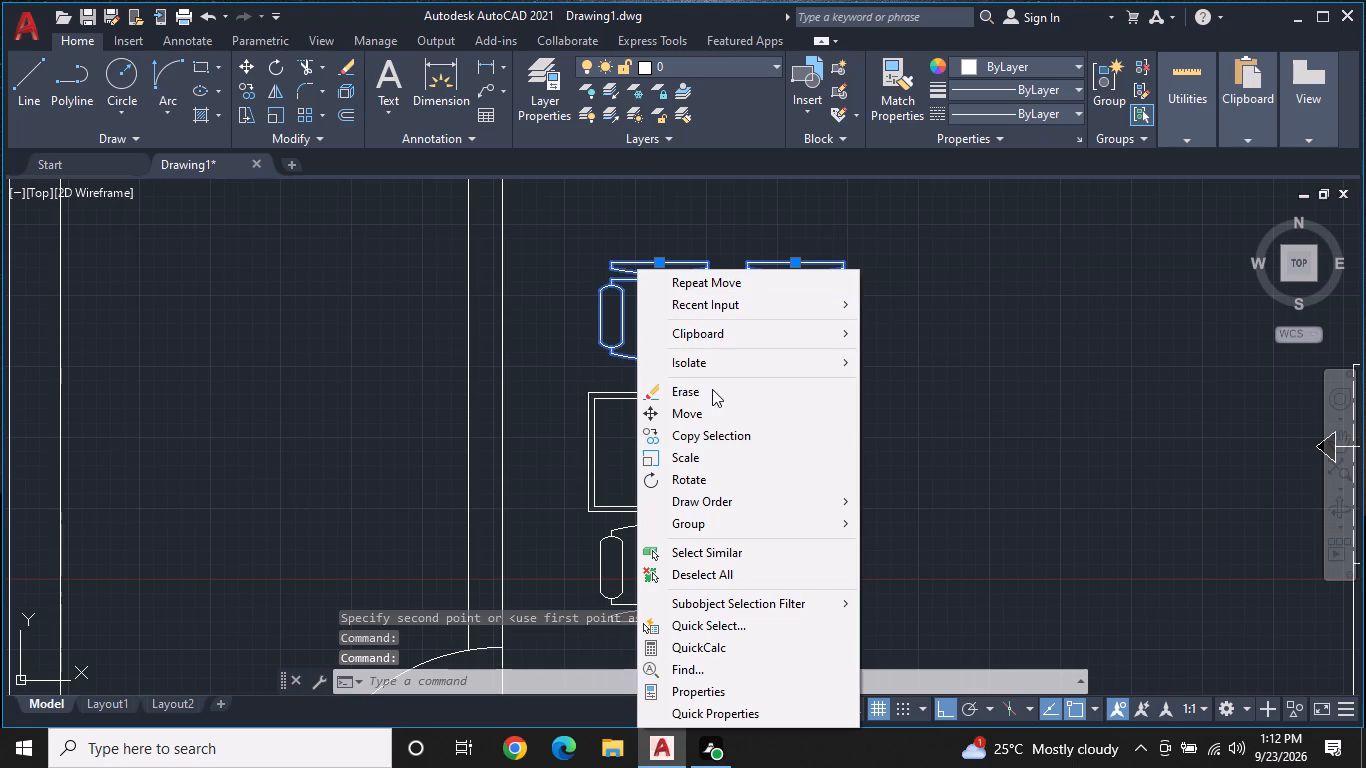
{"action": "left_click", "coordinate": [703, 416]}
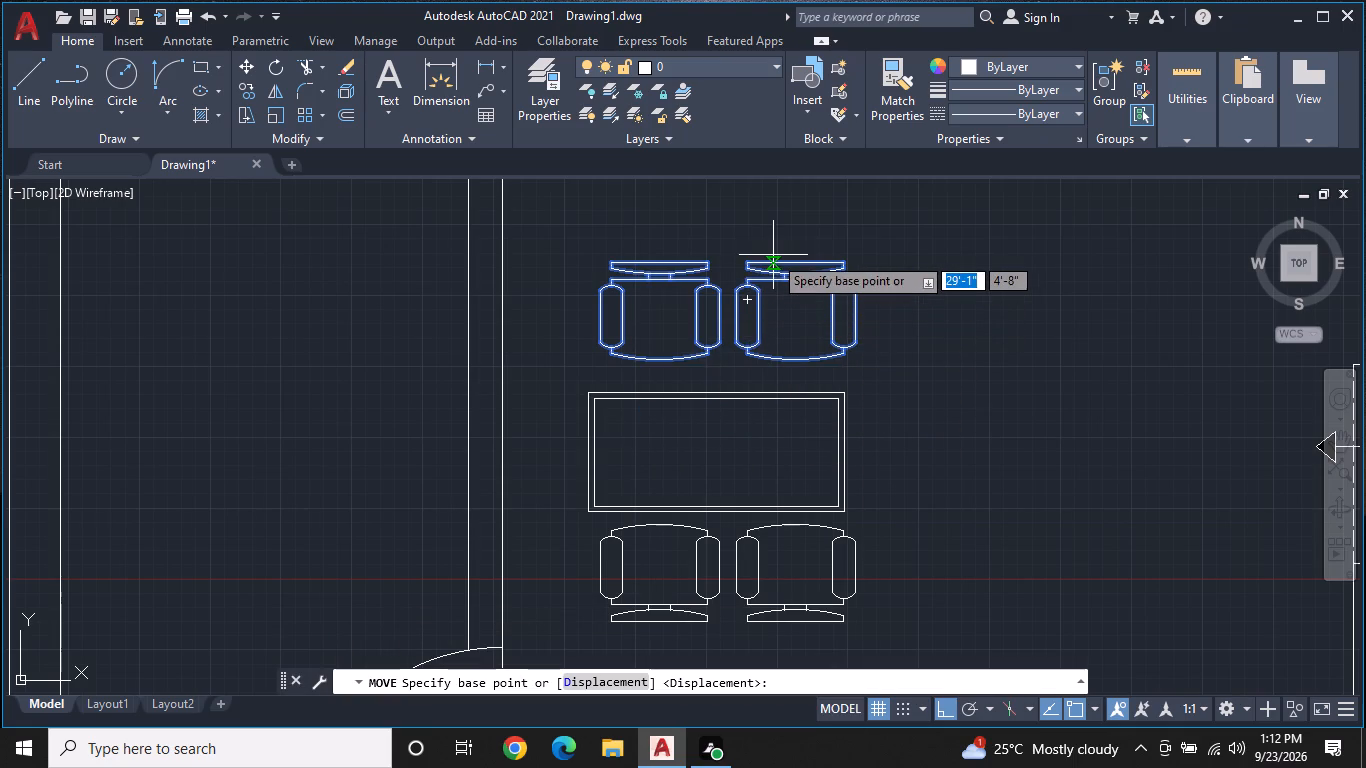
{"action": "left_click", "coordinate": [774, 255]}
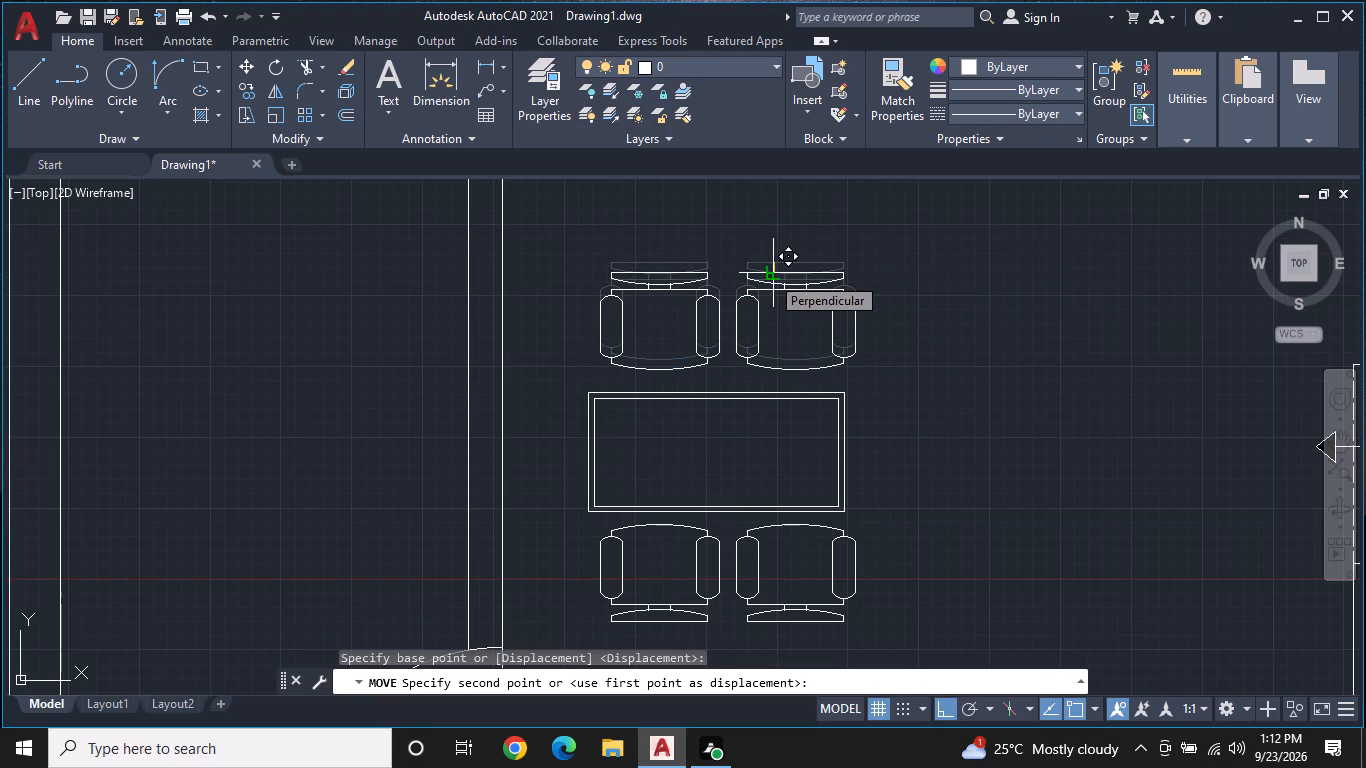
{"action": "left_click", "coordinate": [766, 283]}
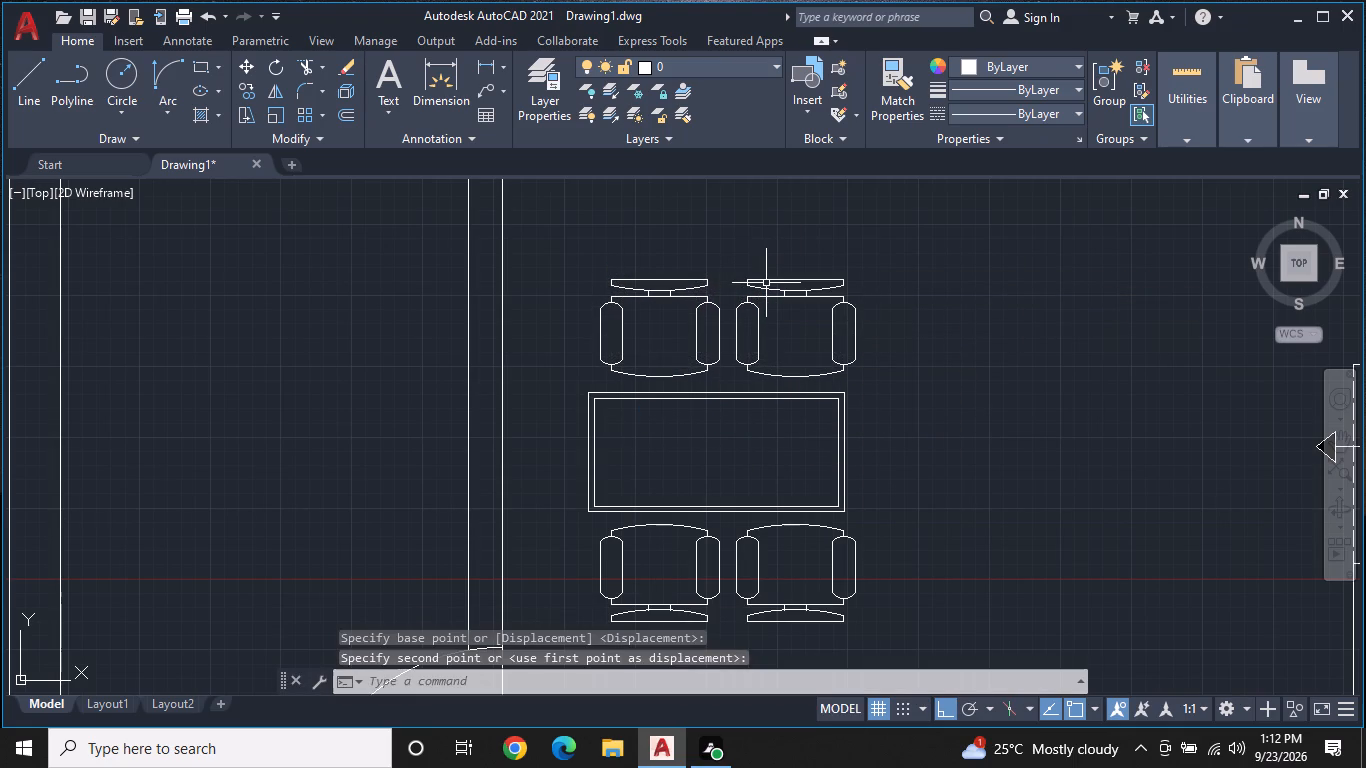
Draw a stepped line in the left room from the outer wall: about 2'-11" right, about 5'-6" up, and right to the partition wall.
{"action": "scroll", "coordinate": [760, 303], "scroll_direction": "down", "scroll_amount": 2}
{"action": "middle_click_drag", "start_coordinate": [765, 360], "coordinate": [643, 258]}
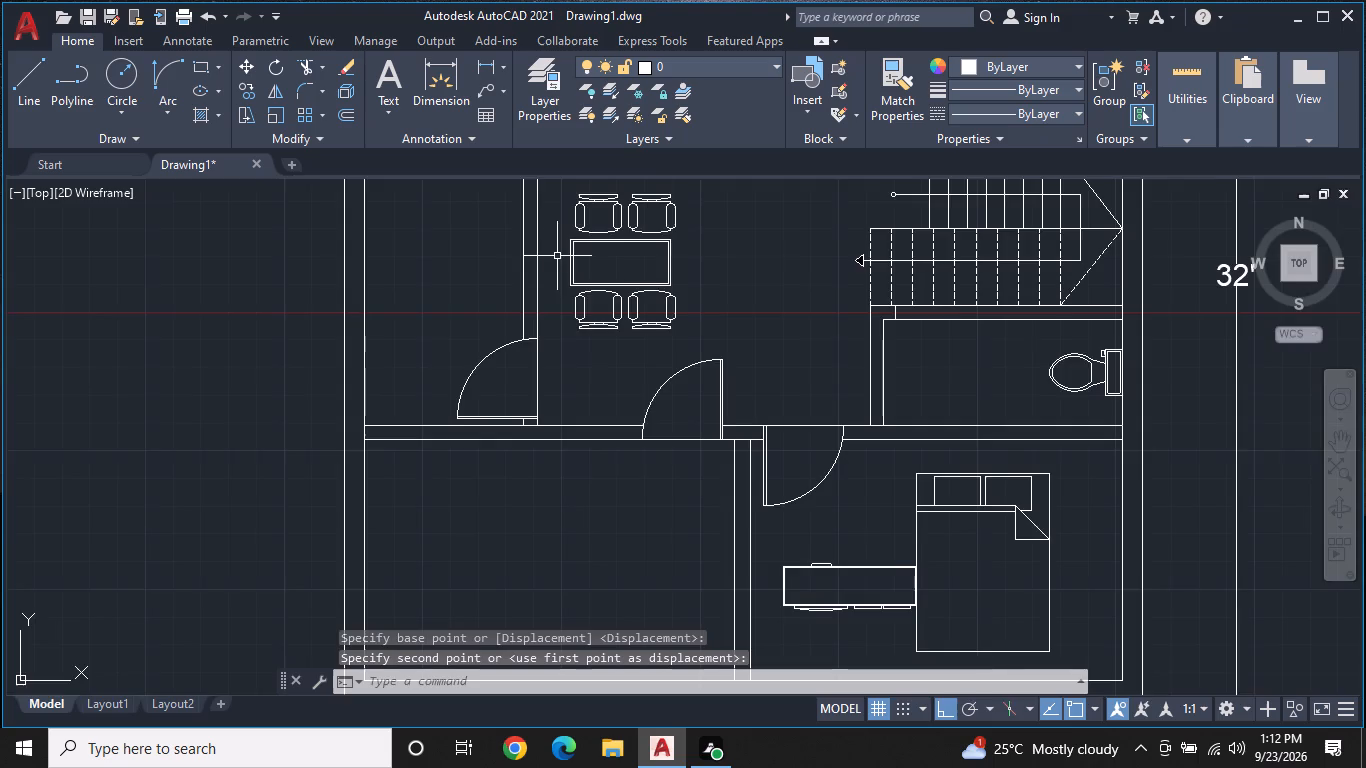
{"action": "middle_click_drag", "start_coordinate": [554, 256], "coordinate": [691, 310]}
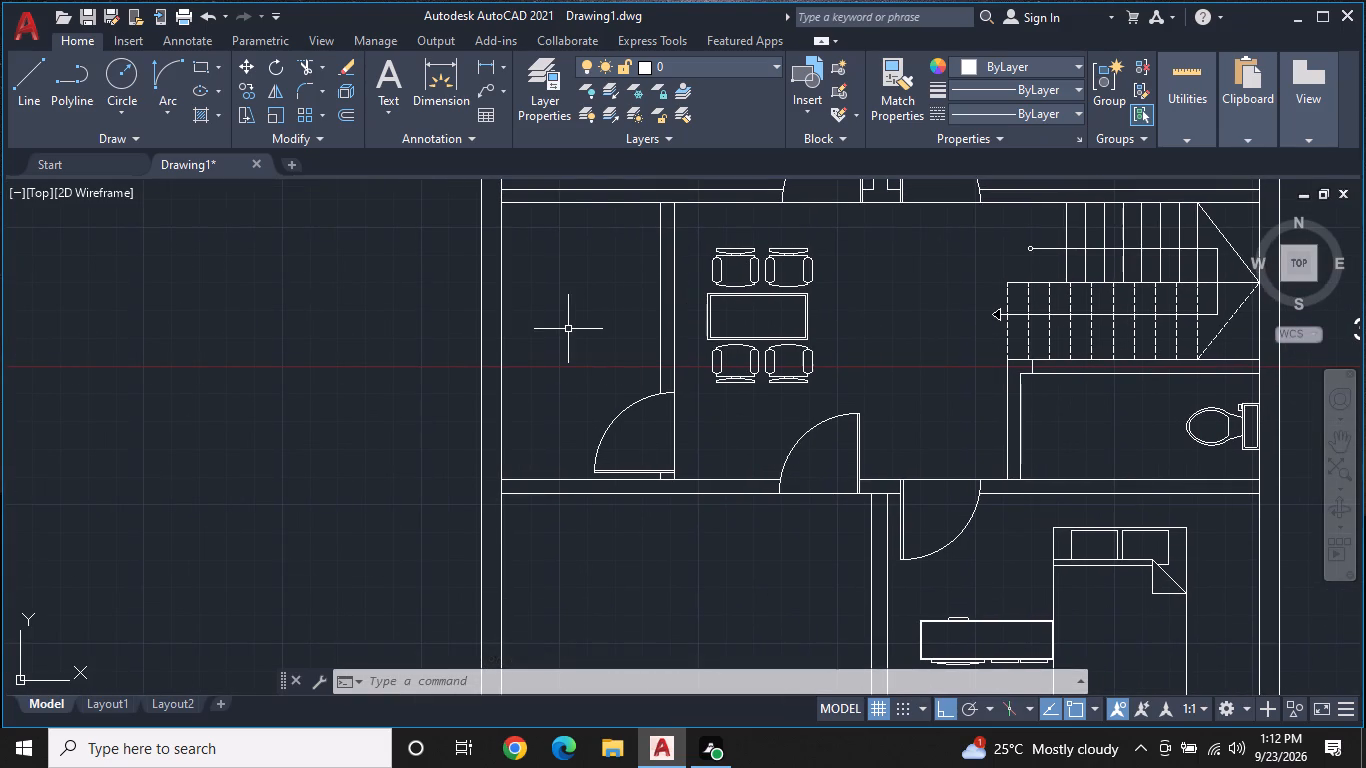
{"action": "middle_click_drag", "start_coordinate": [535, 307], "coordinate": [562, 310]}
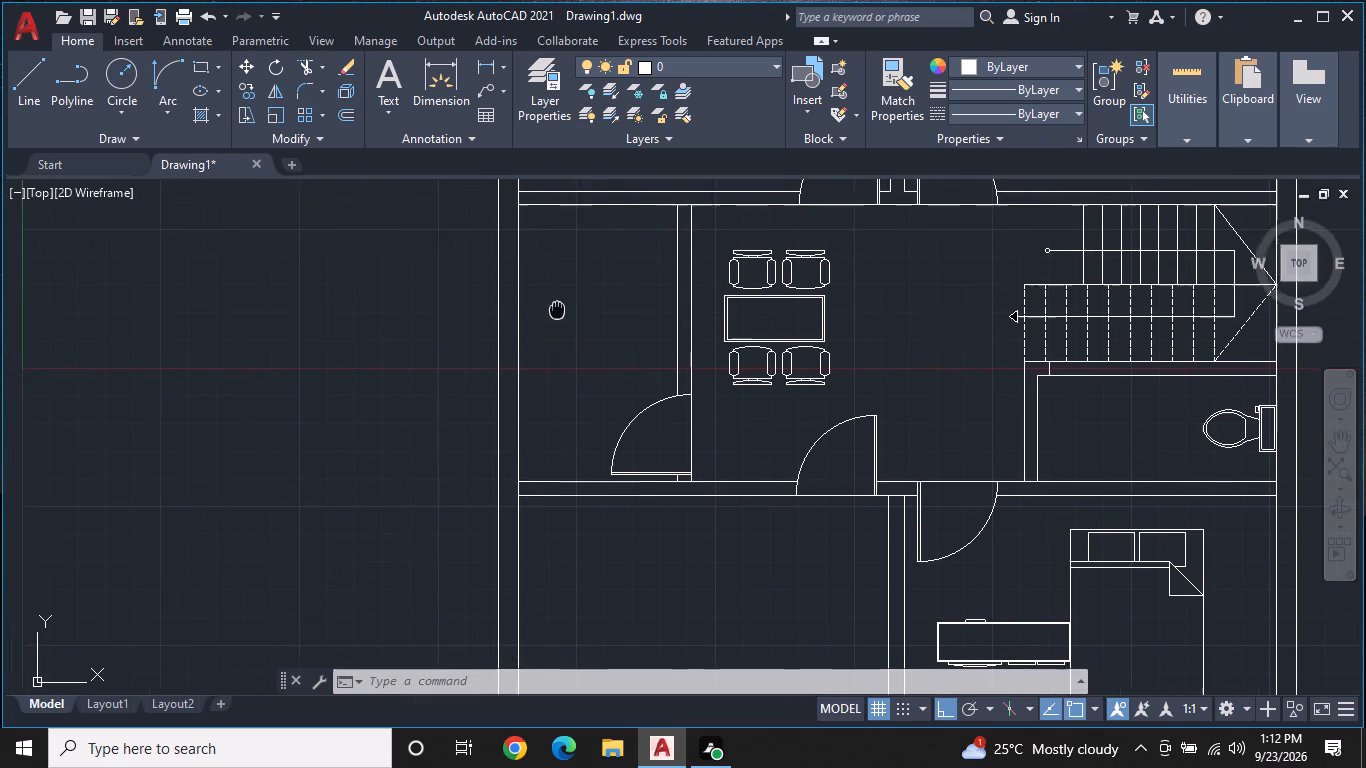
{"action": "middle_click_drag", "start_coordinate": [562, 310], "coordinate": [619, 317]}
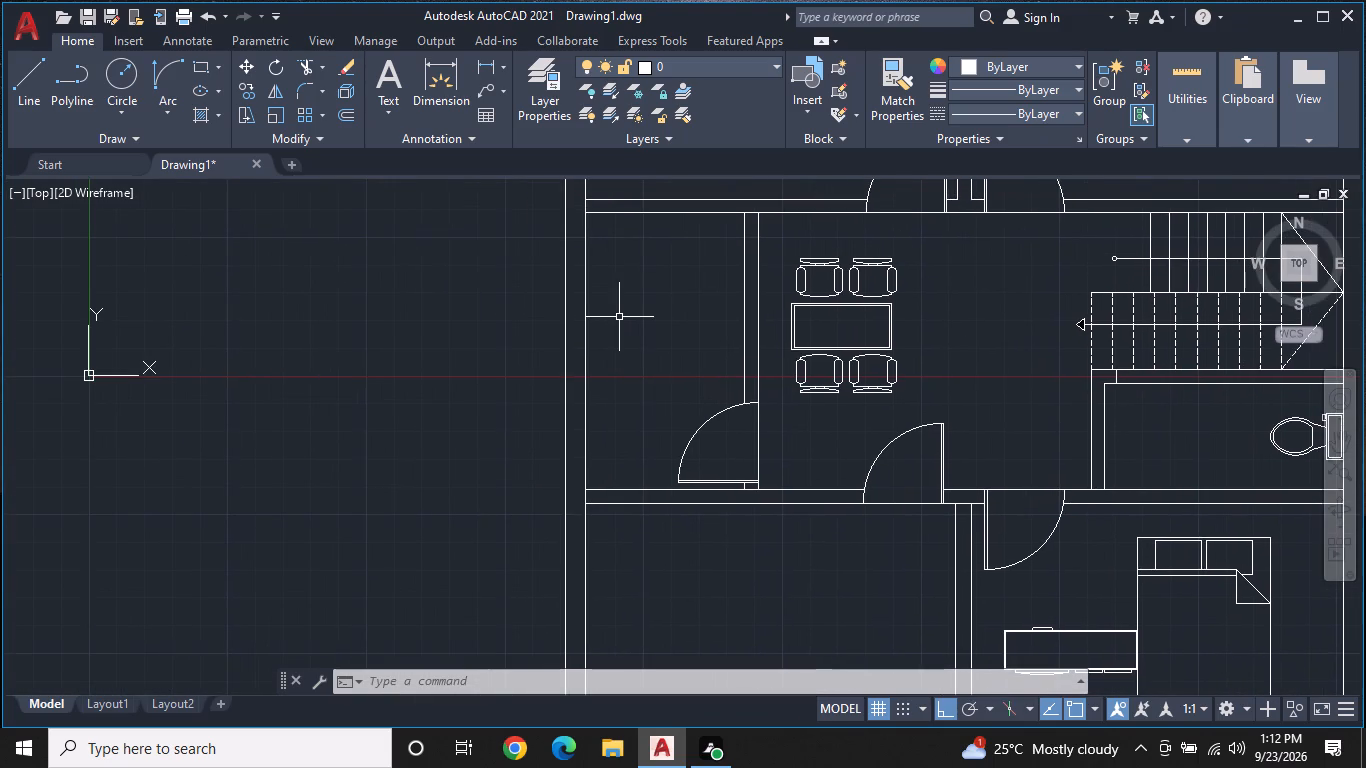
{"action": "type", "text": "L"}
{"action": "key", "text": "space"}
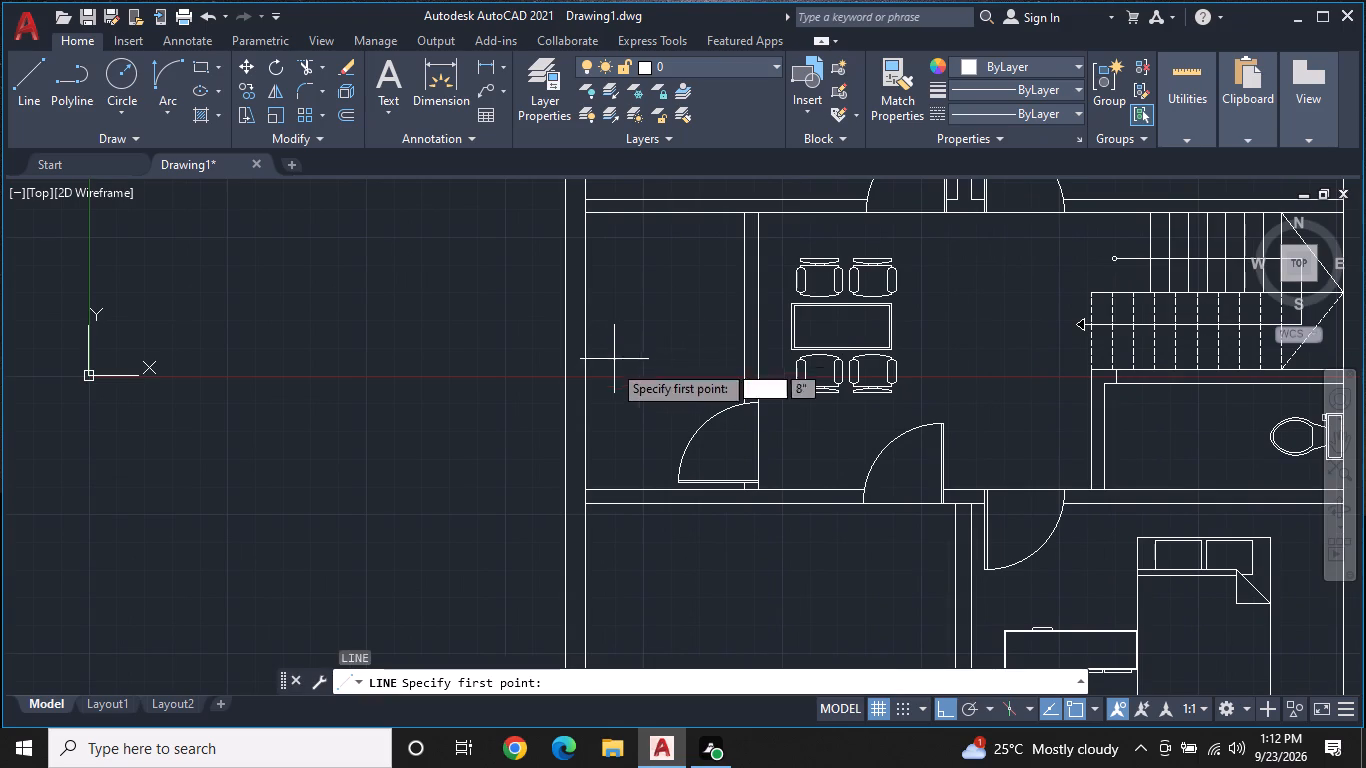
{"action": "left_click", "coordinate": [584, 423]}
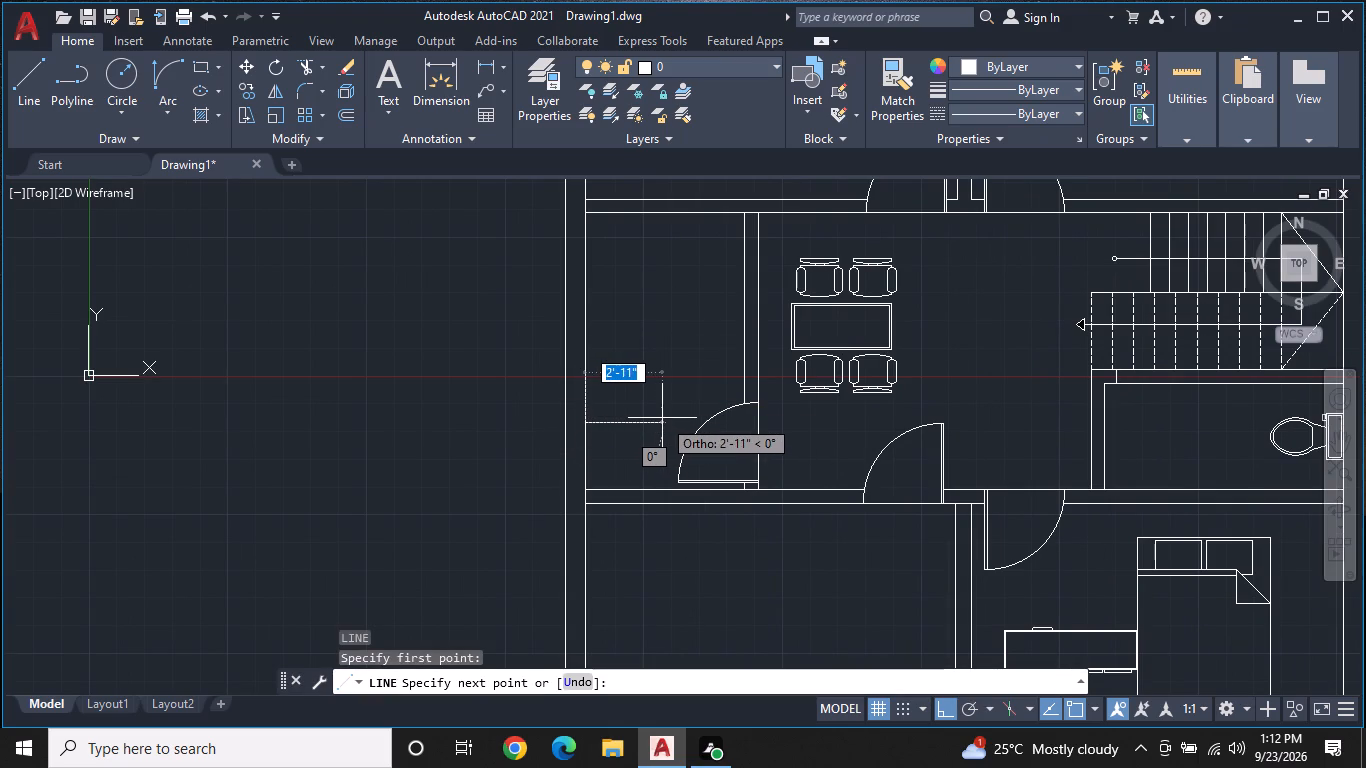
{"action": "left_click", "coordinate": [662, 418]}
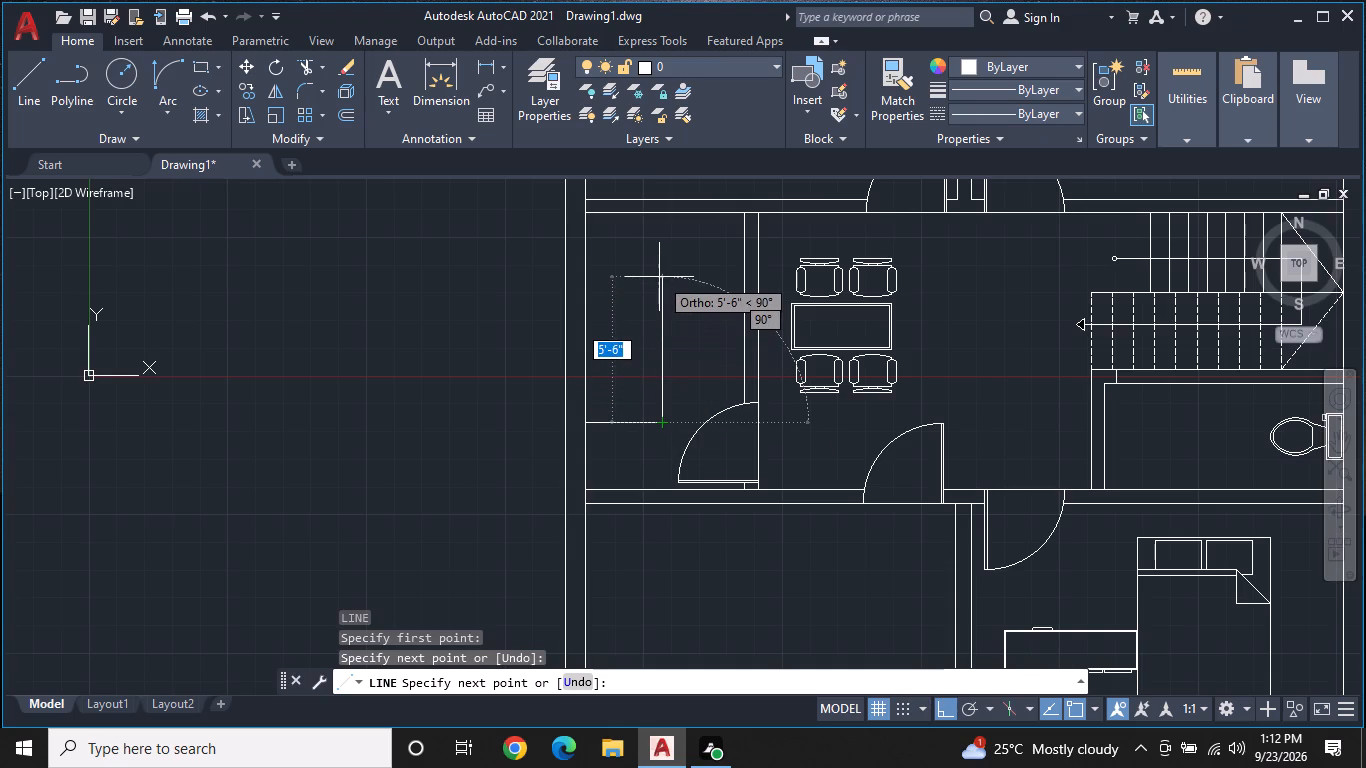
{"action": "double_click", "coordinate": [659, 271]}
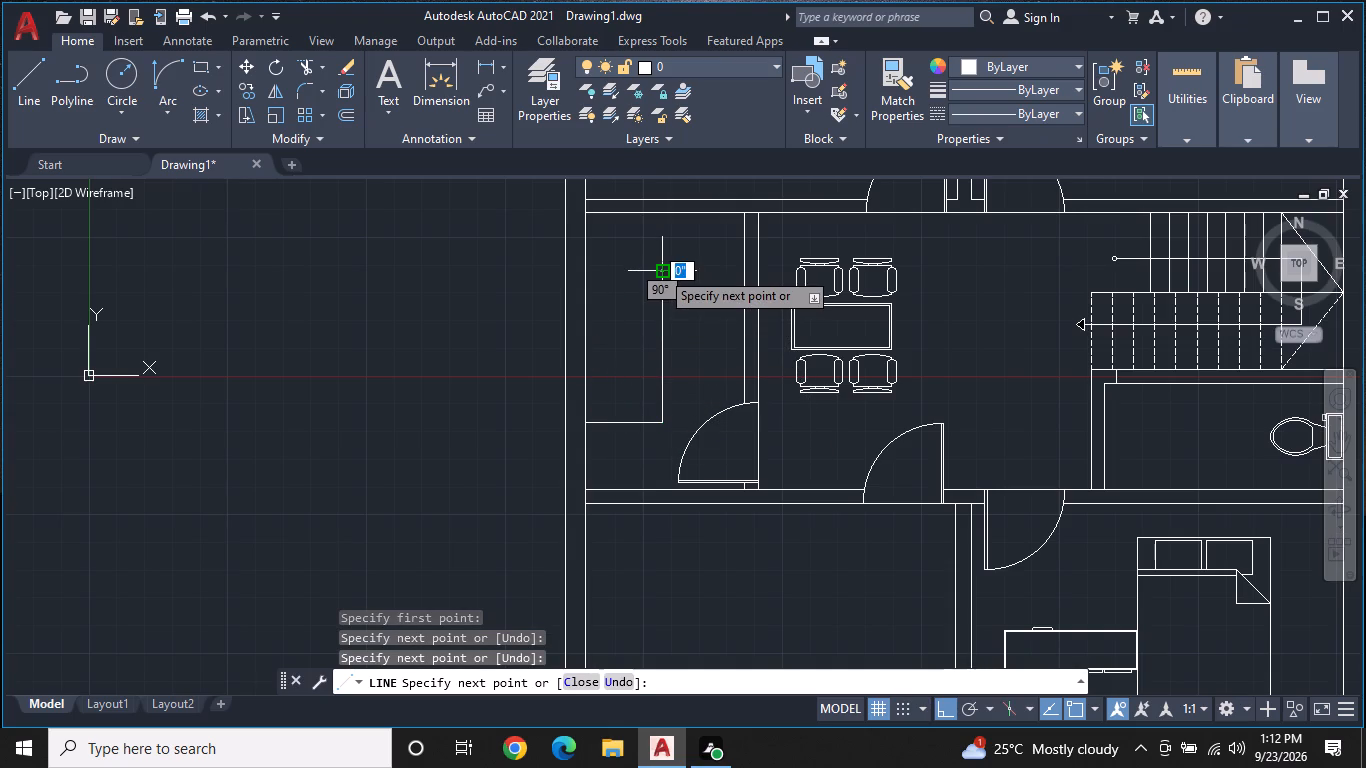
{"action": "left_click", "coordinate": [748, 266]}
{"action": "key", "text": "Escape"}
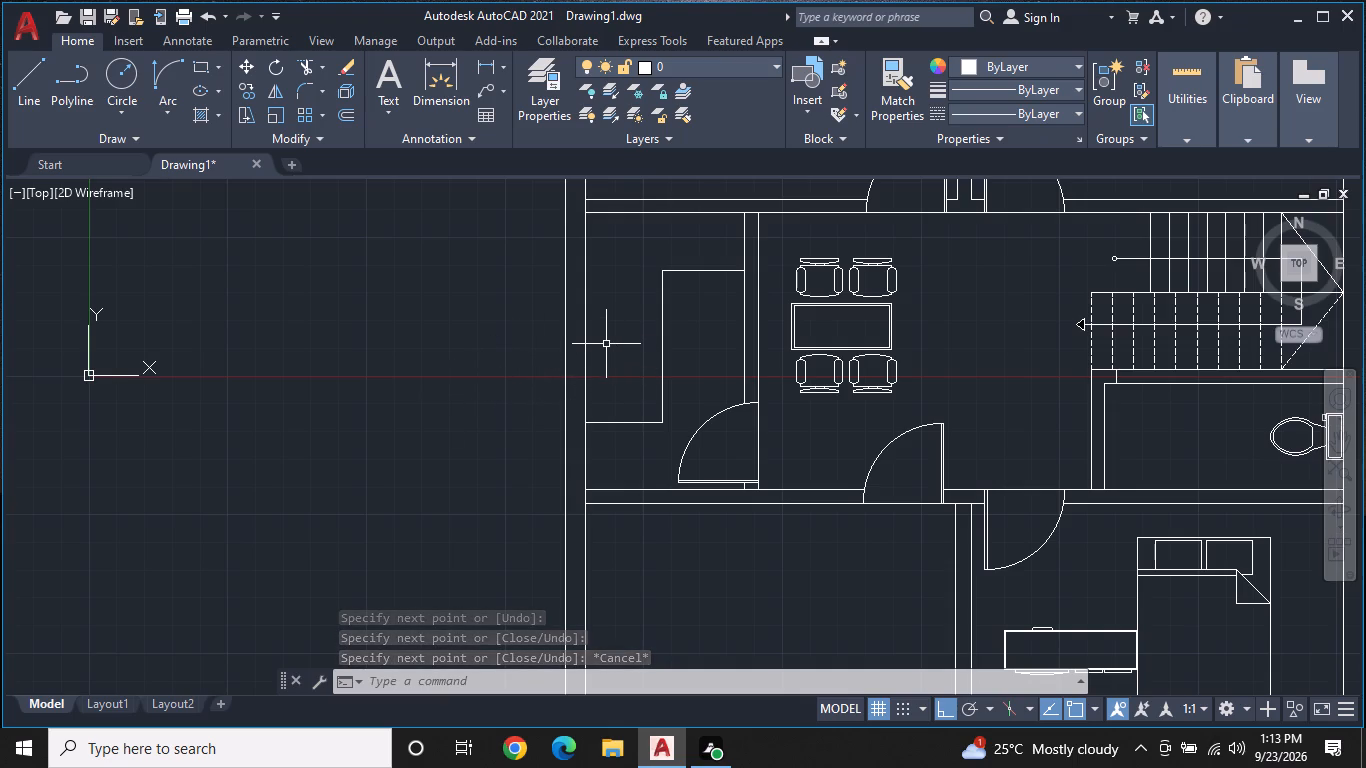
Draw a three-sided stove outline inside the left room's counter, extending about 2'-4" from the outer wall and closing back to it.
{"action": "type", "text": "L"}
{"action": "key", "text": "space"}
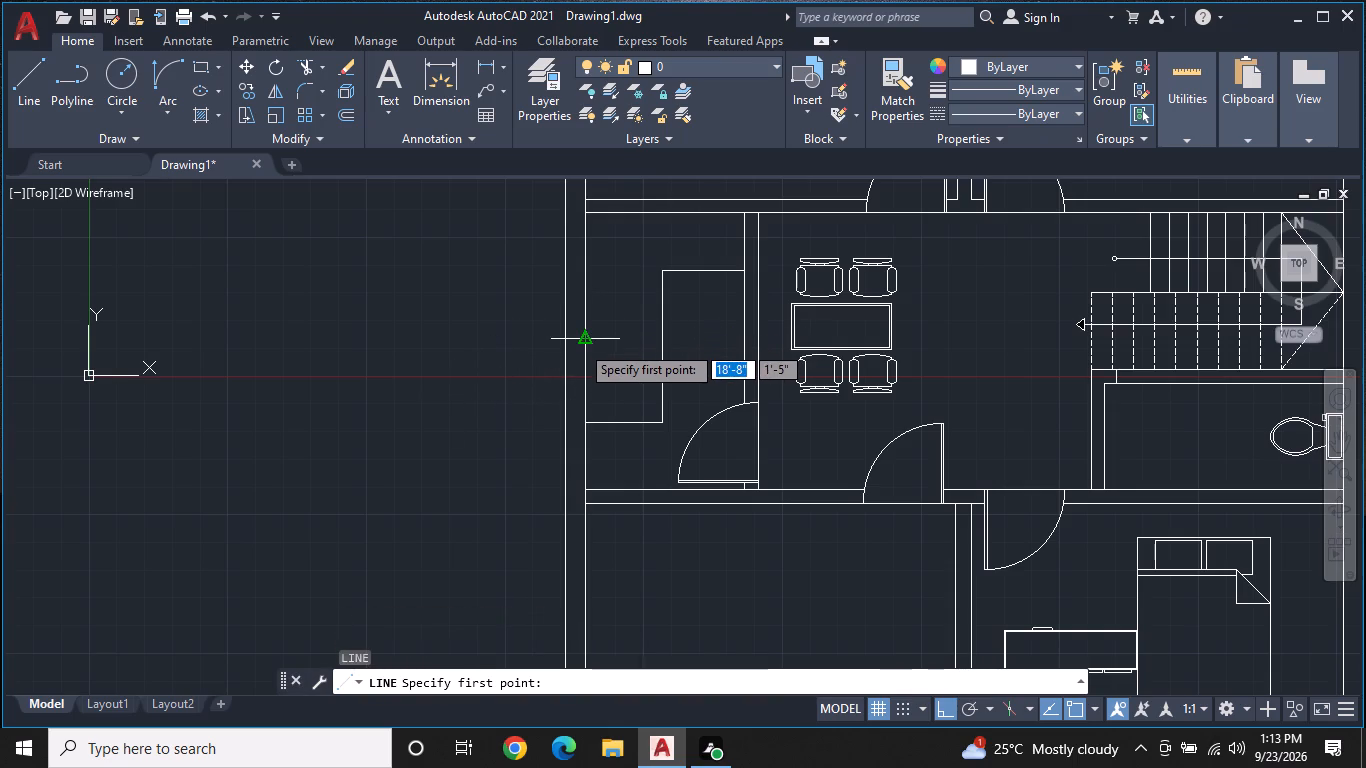
{"action": "left_click", "coordinate": [580, 344]}
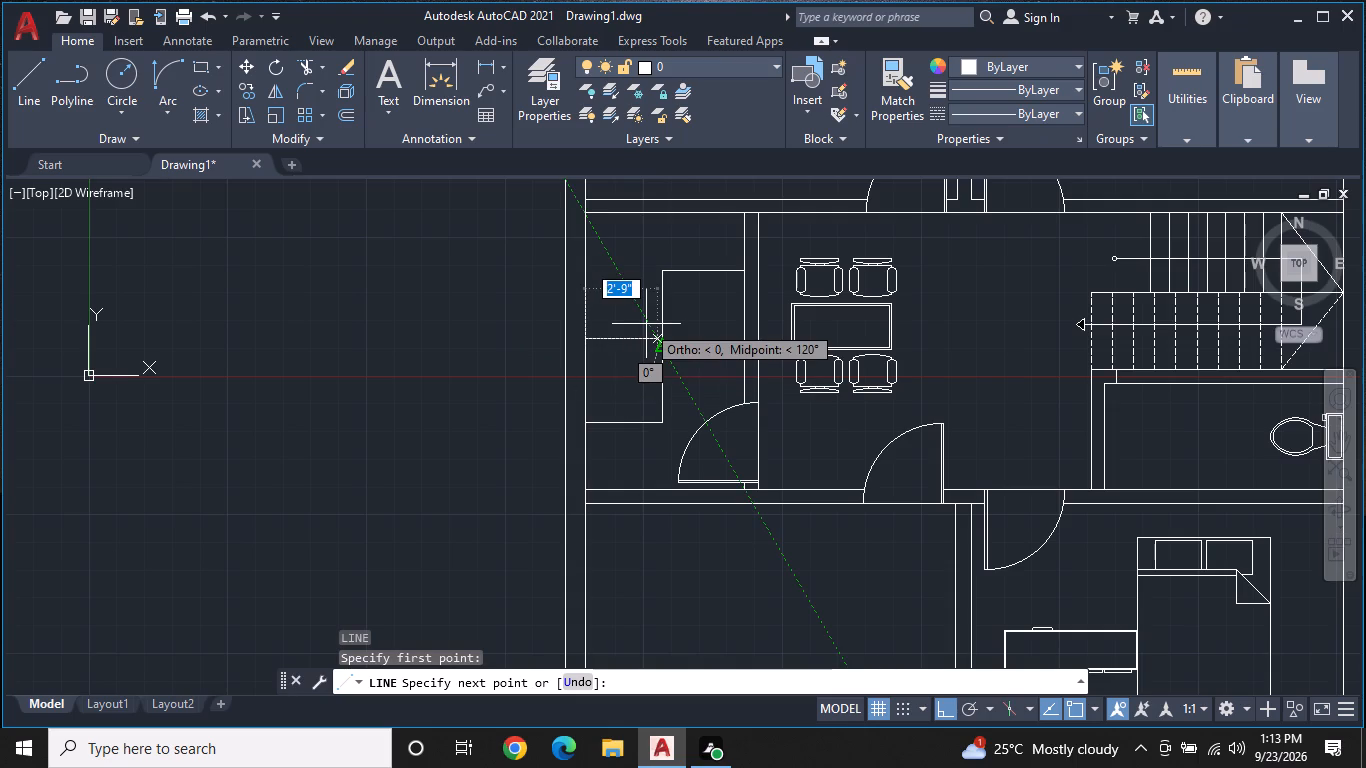
{"action": "scroll", "coordinate": [644, 346], "scroll_direction": "up", "scroll_amount": 3}
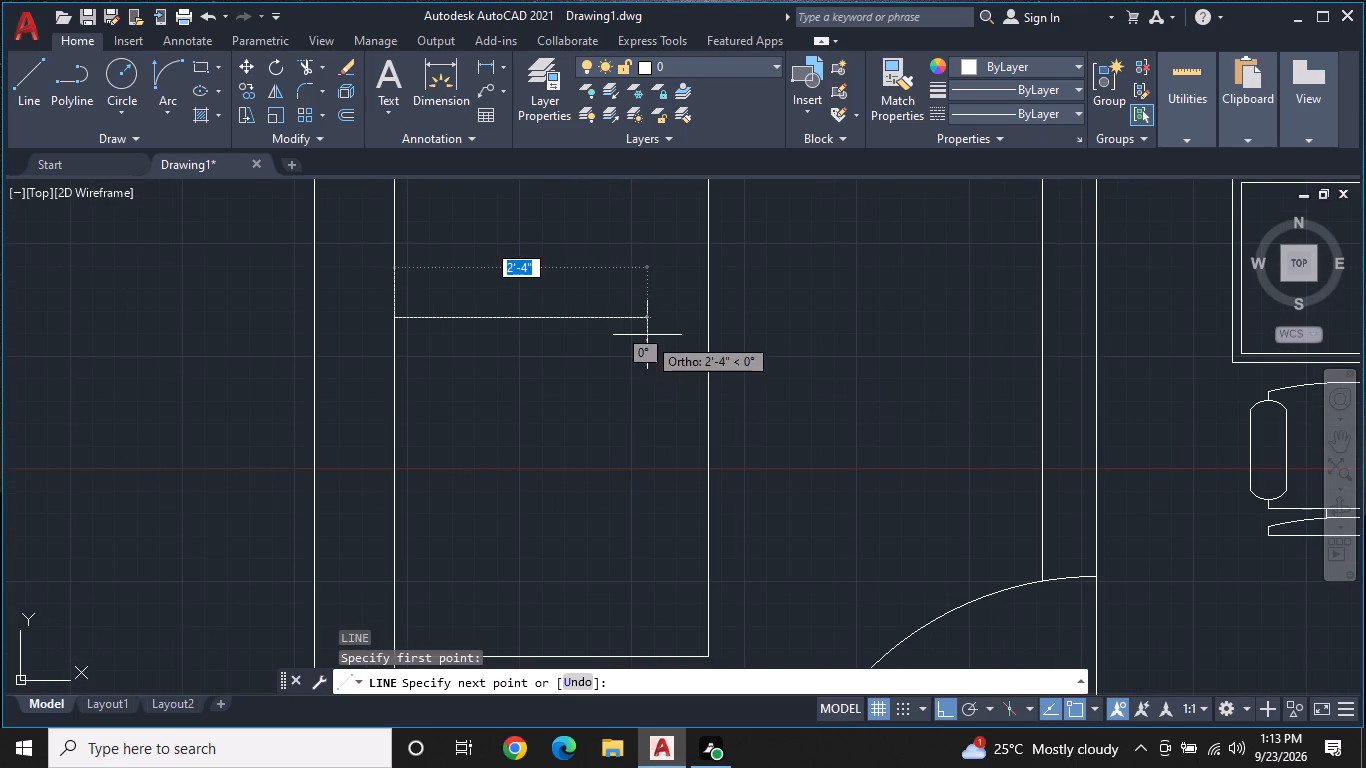
{"action": "left_click", "coordinate": [651, 324]}
{"action": "middle_click_drag", "start_coordinate": [648, 526], "coordinate": [647, 441]}
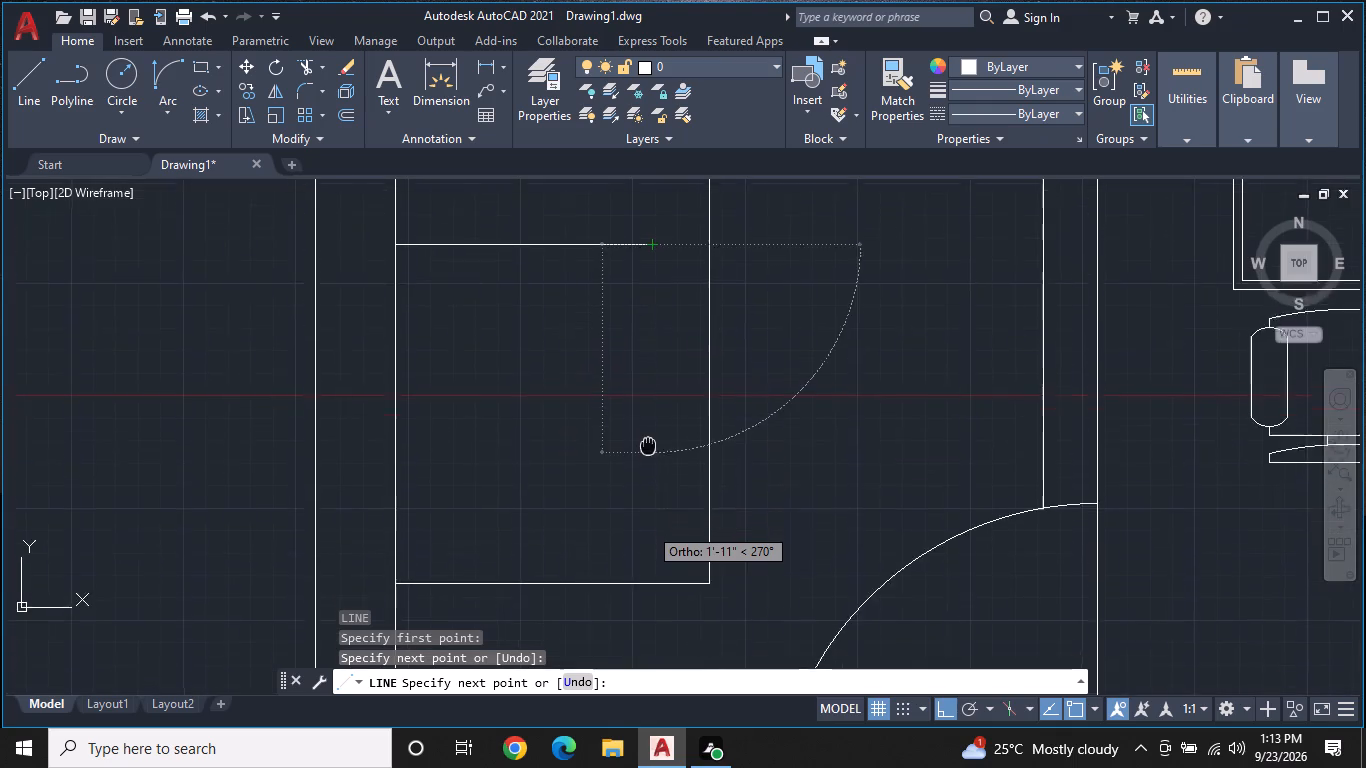
{"action": "middle_click_drag", "start_coordinate": [647, 441], "coordinate": [658, 410]}
{"action": "left_click", "coordinate": [646, 482]}
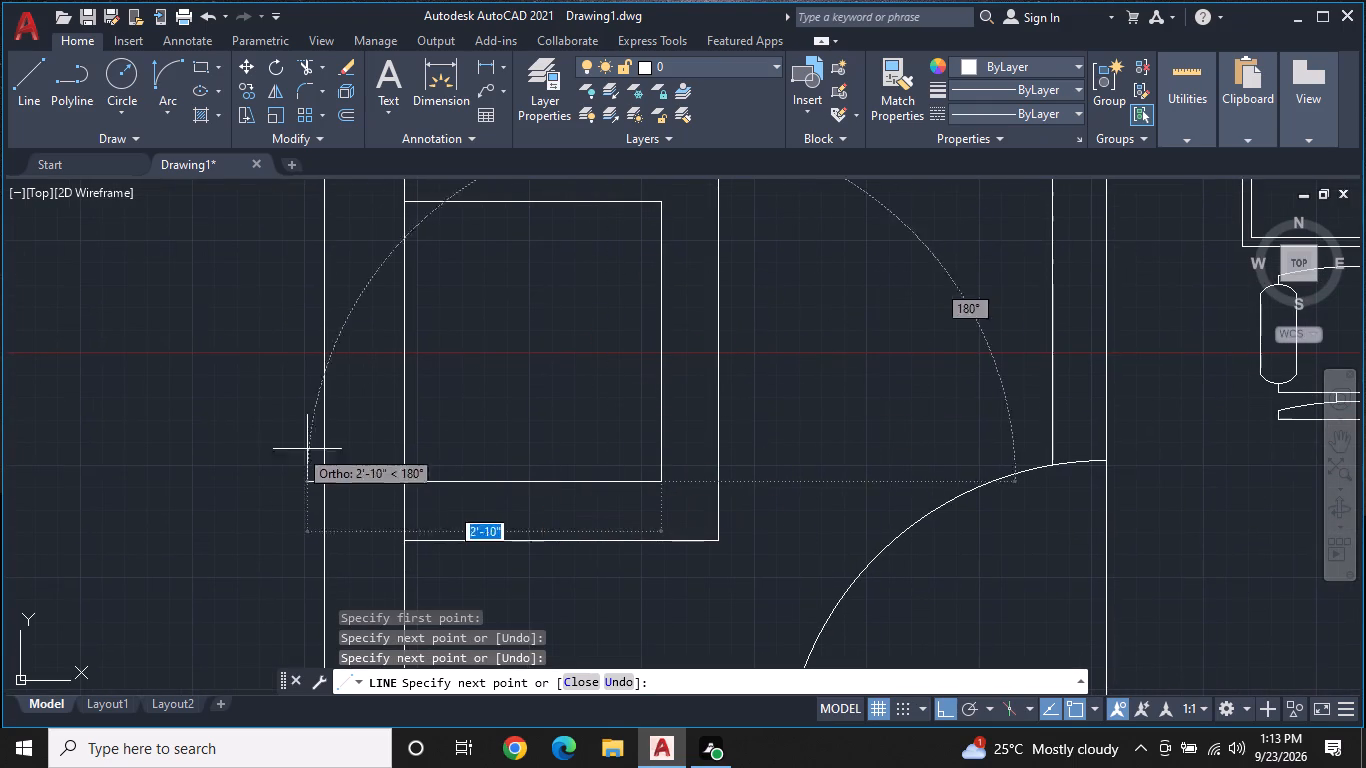
{"action": "left_click", "coordinate": [400, 480]}
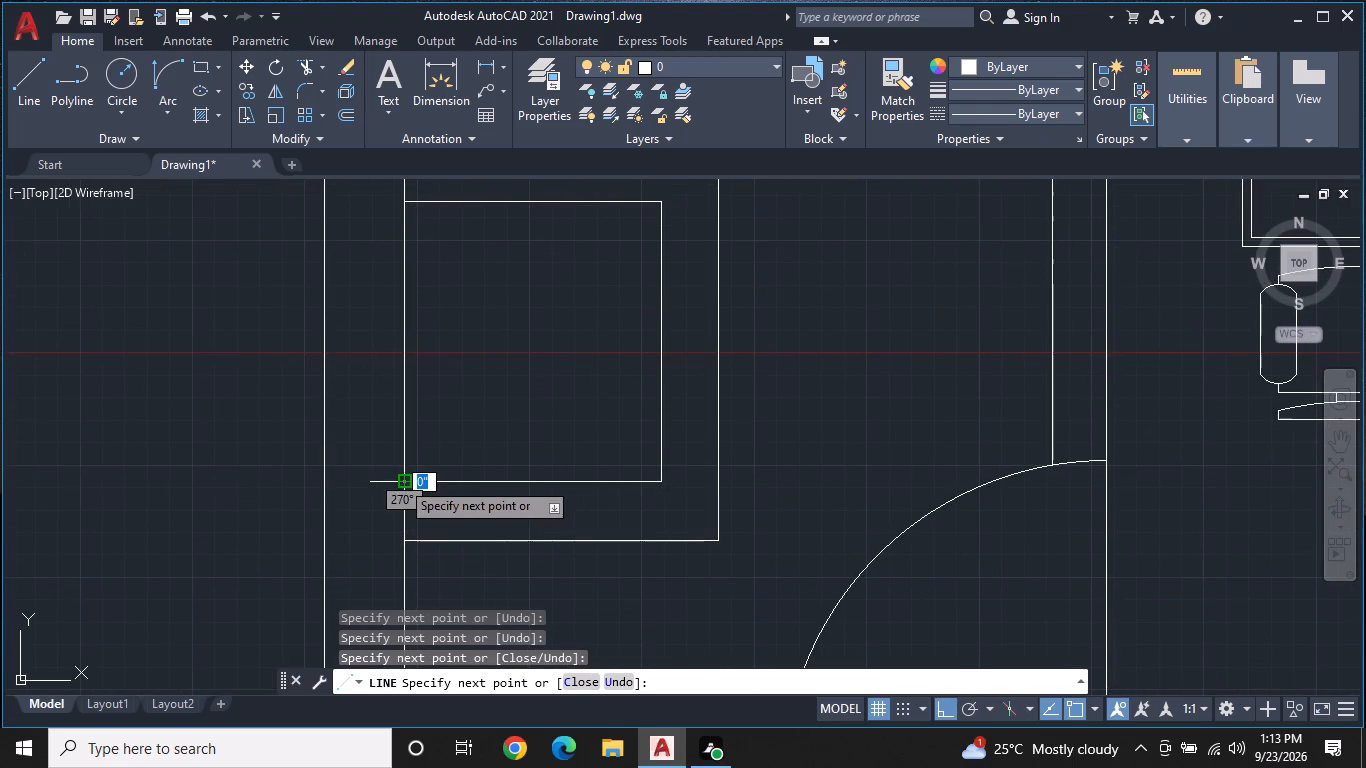
{"action": "key", "text": "Escape"}
{"action": "middle_click_drag", "start_coordinate": [472, 396], "coordinate": [514, 437]}
{"action": "scroll", "coordinate": [514, 437], "scroll_direction": "down", "scroll_amount": 1}
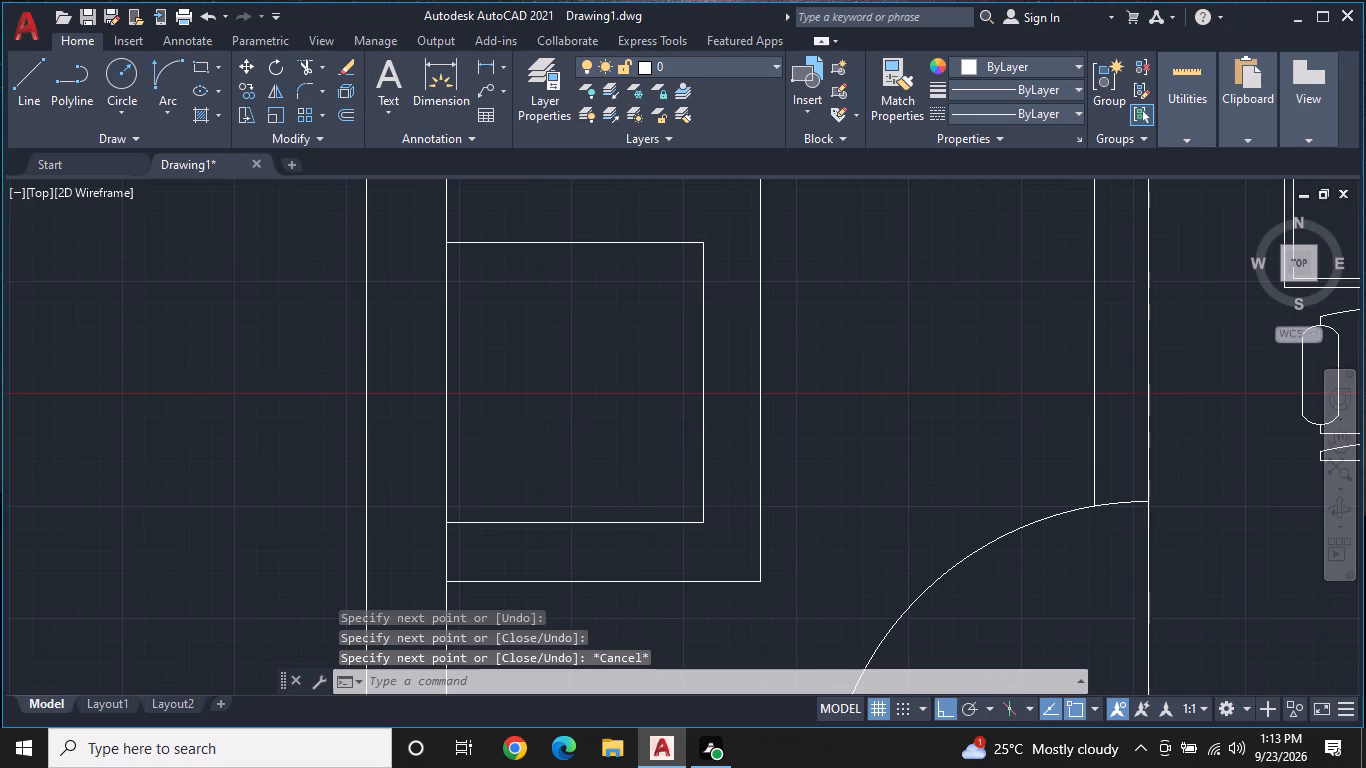
Draw the two upper burner circles in the stove outline: about 2" radius near the wall and about 4" radius near the counter edge.
{"action": "scroll", "coordinate": [515, 433], "scroll_direction": "down", "scroll_amount": 1}
{"action": "type", "text": "C"}
{"action": "key", "text": "space"}
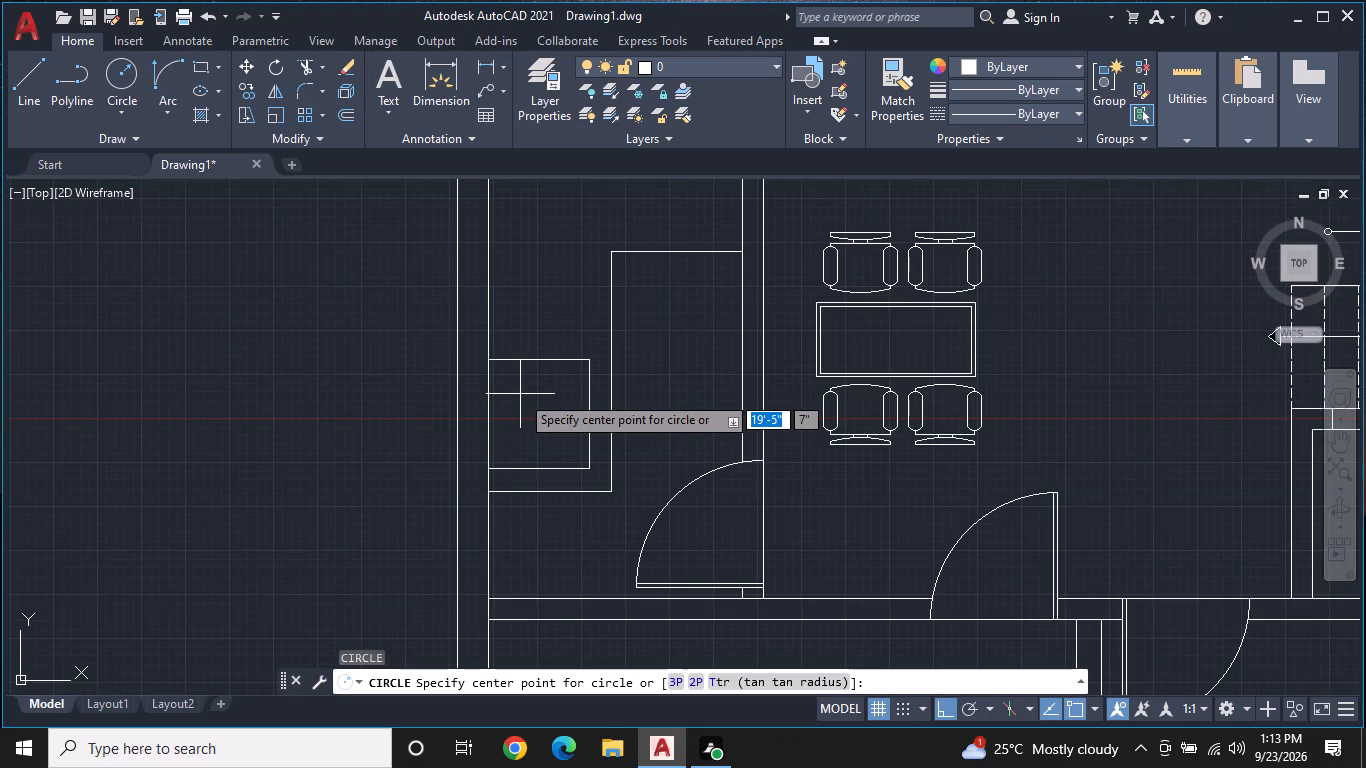
{"action": "scroll", "coordinate": [520, 394], "scroll_direction": "up", "scroll_amount": 1}
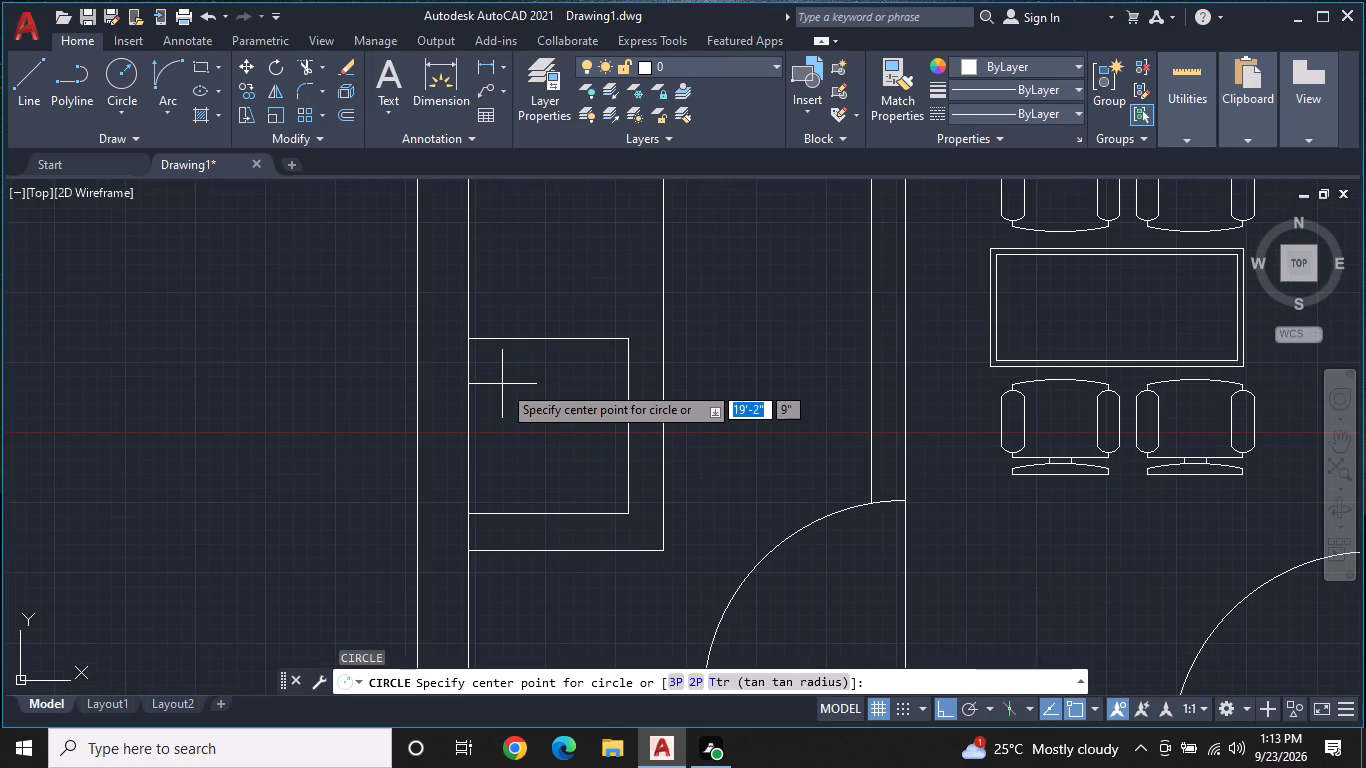
{"action": "left_click", "coordinate": [502, 384]}
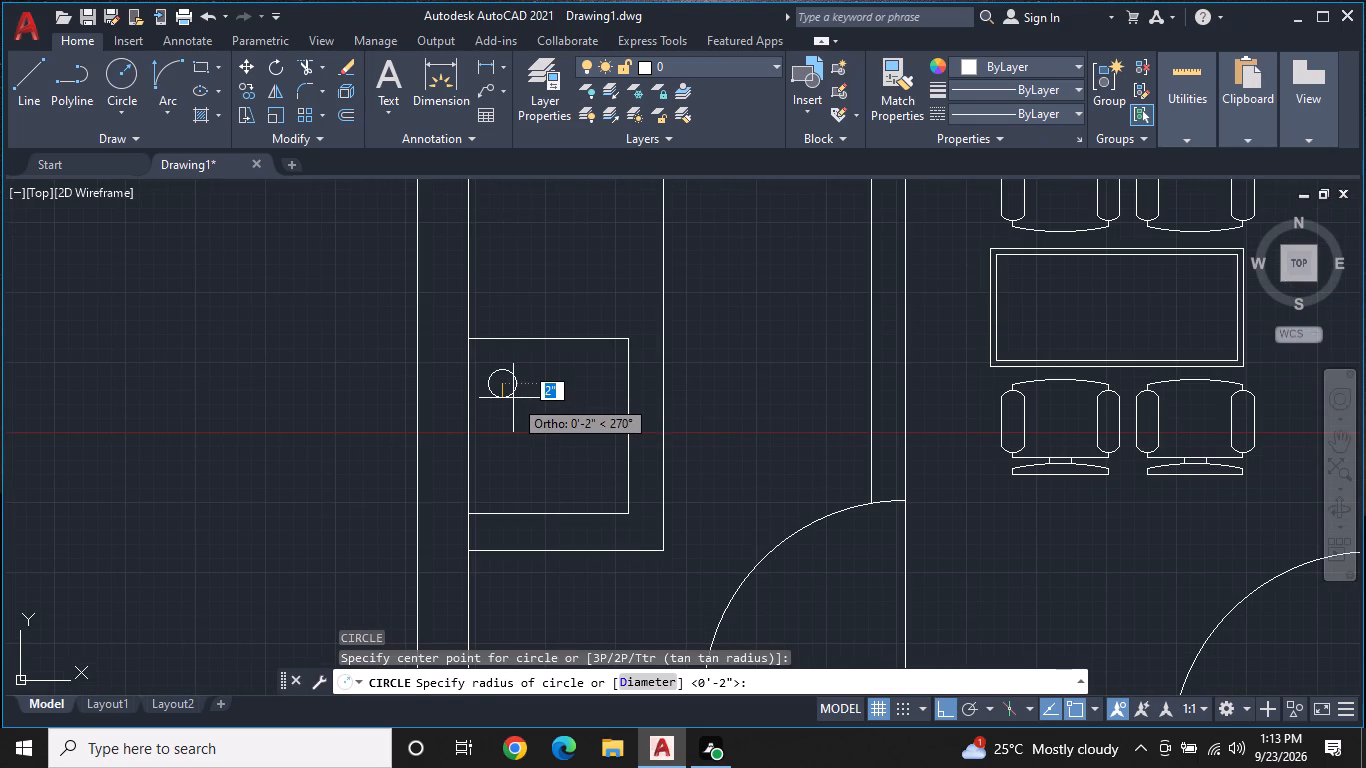
{"action": "left_click", "coordinate": [513, 398]}
{"action": "key", "text": "space"}
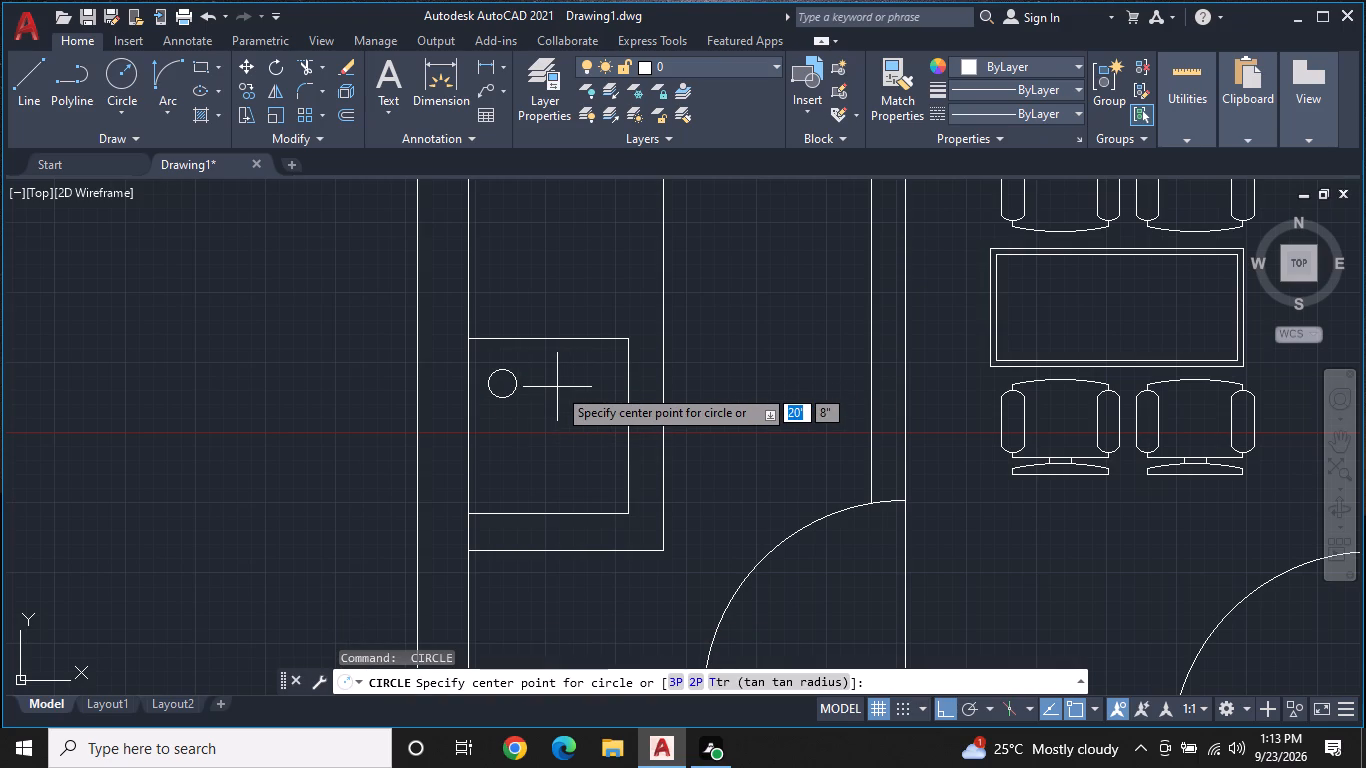
{"action": "left_click", "coordinate": [568, 368]}
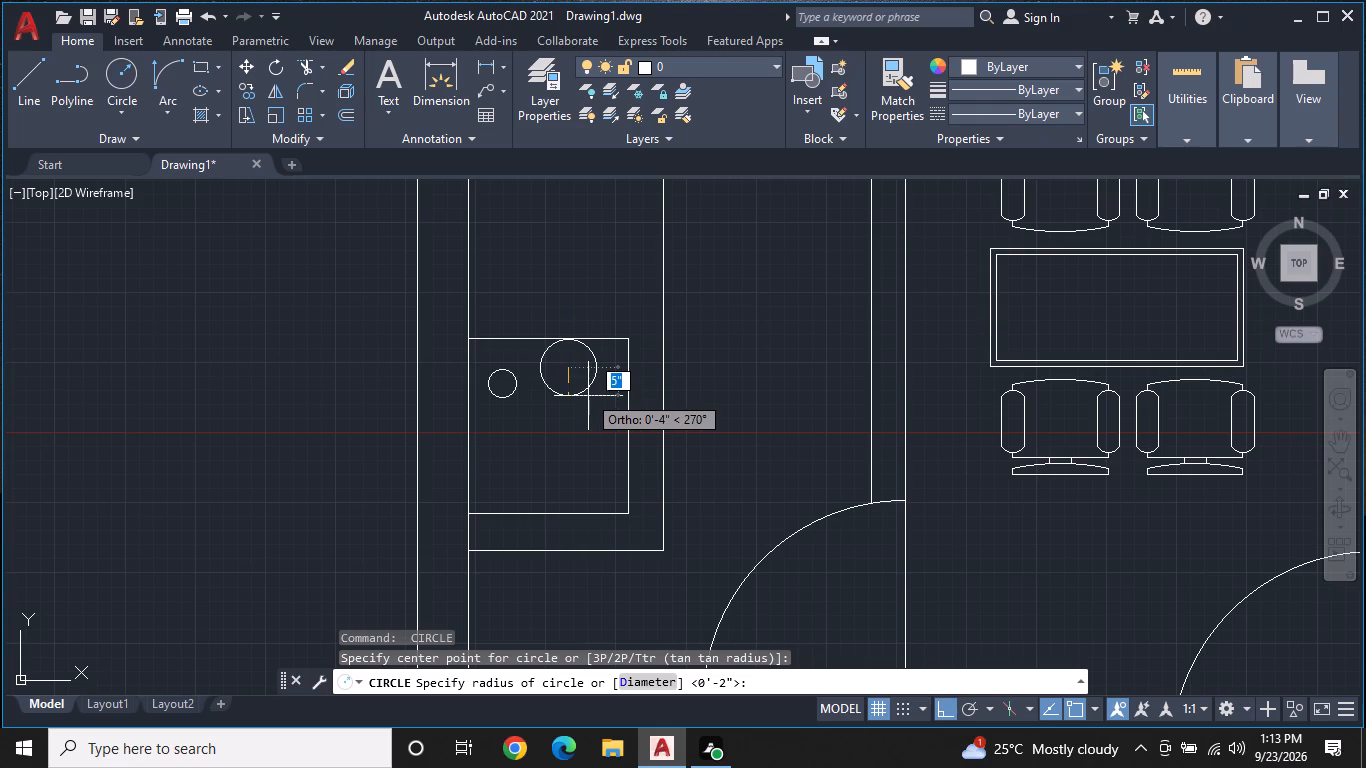
{"action": "left_click", "coordinate": [588, 392]}
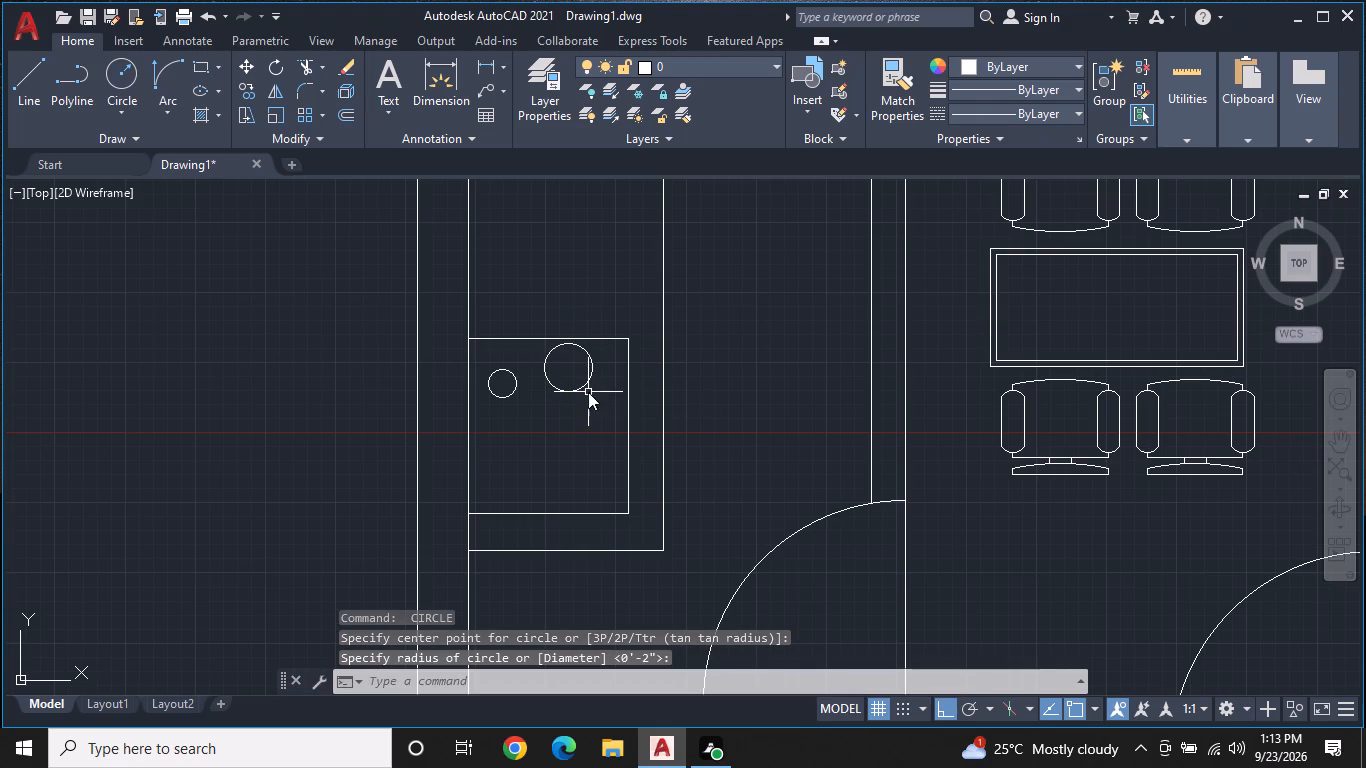
Draw the two lower burner circles in the stove outline: about 4" radius near the wall and about 3" radius near the counter edge.
{"action": "key", "text": "space"}
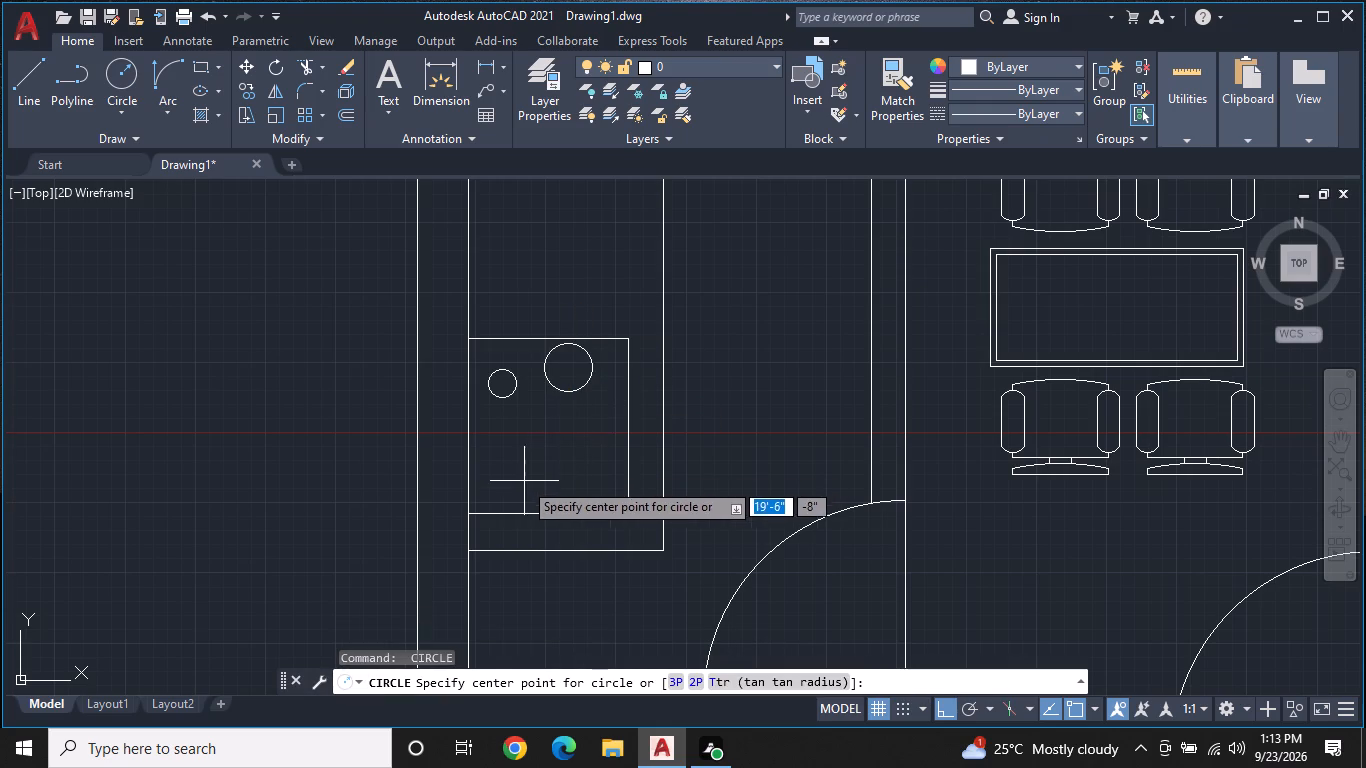
{"action": "left_click", "coordinate": [501, 460]}
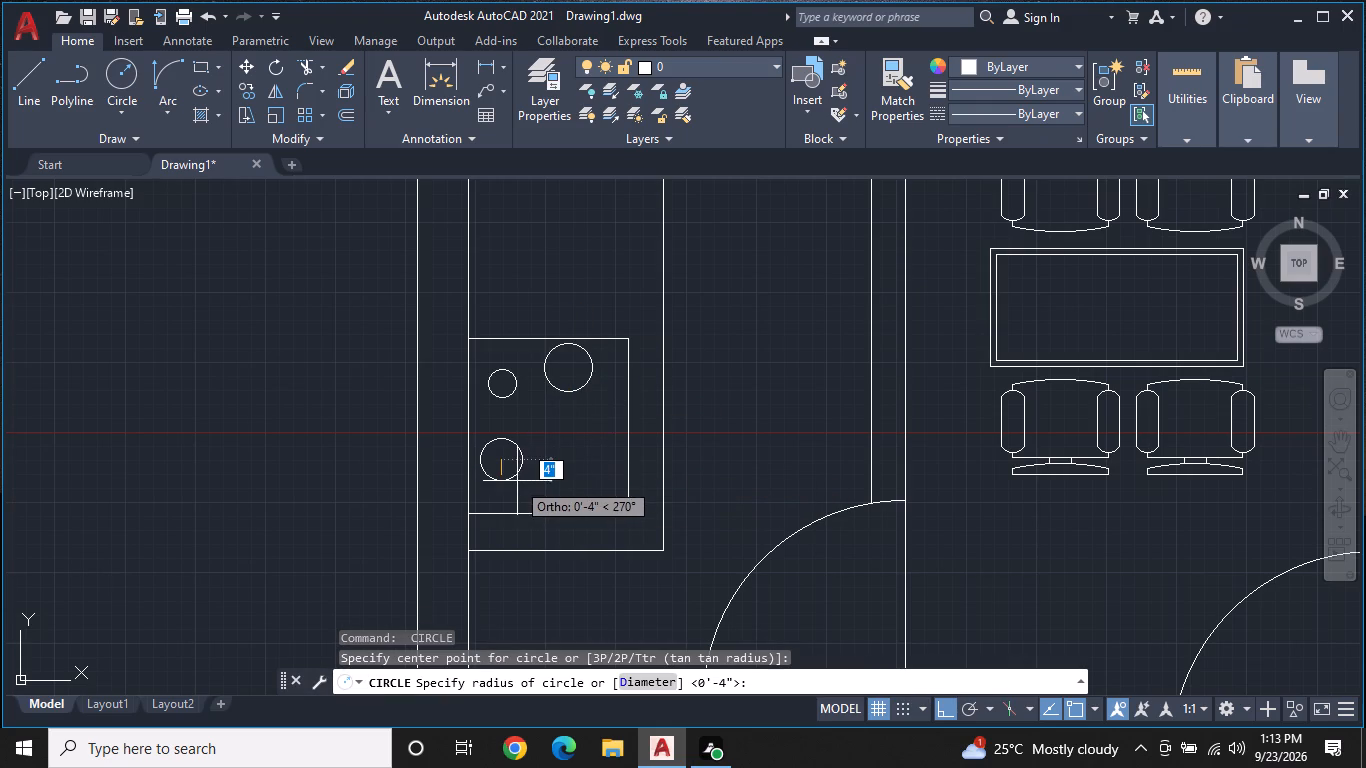
{"action": "left_click", "coordinate": [518, 483]}
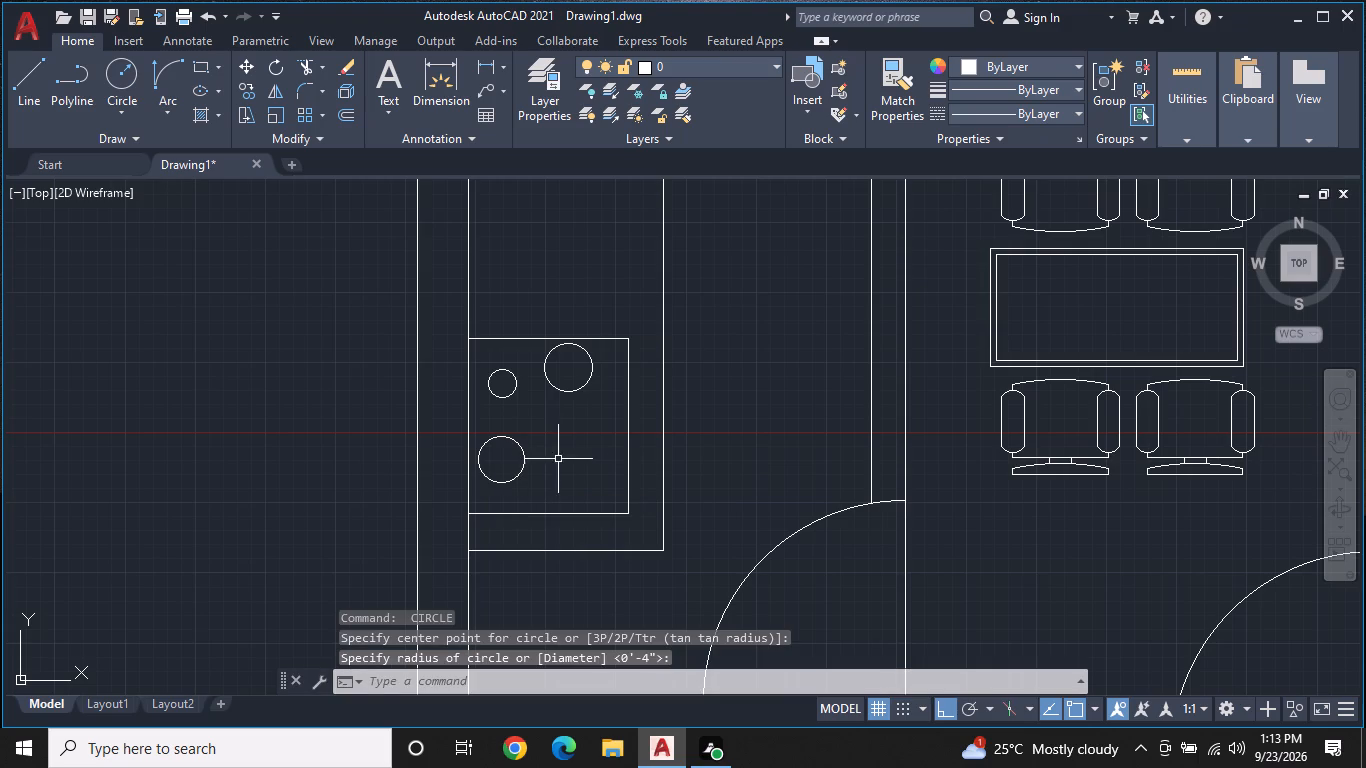
{"action": "key", "text": "space"}
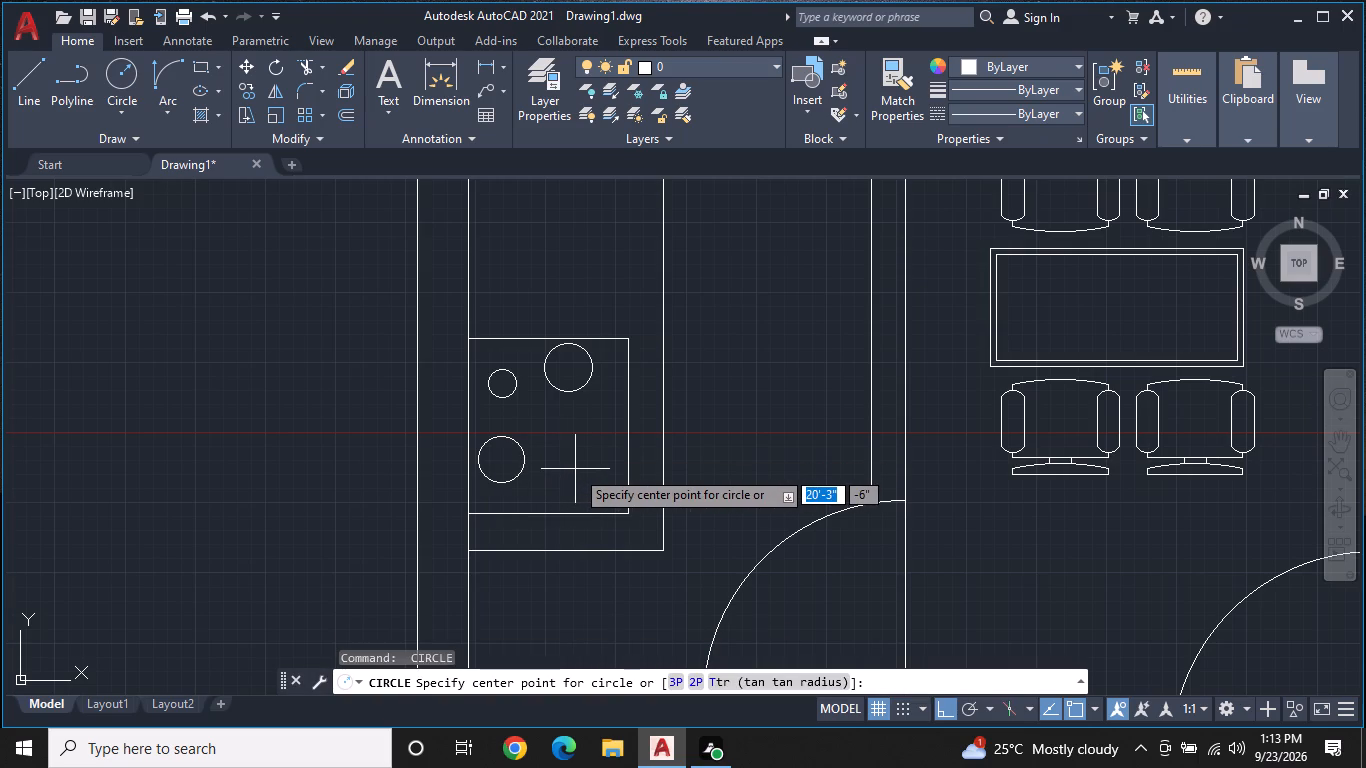
{"action": "left_click", "coordinate": [568, 456]}
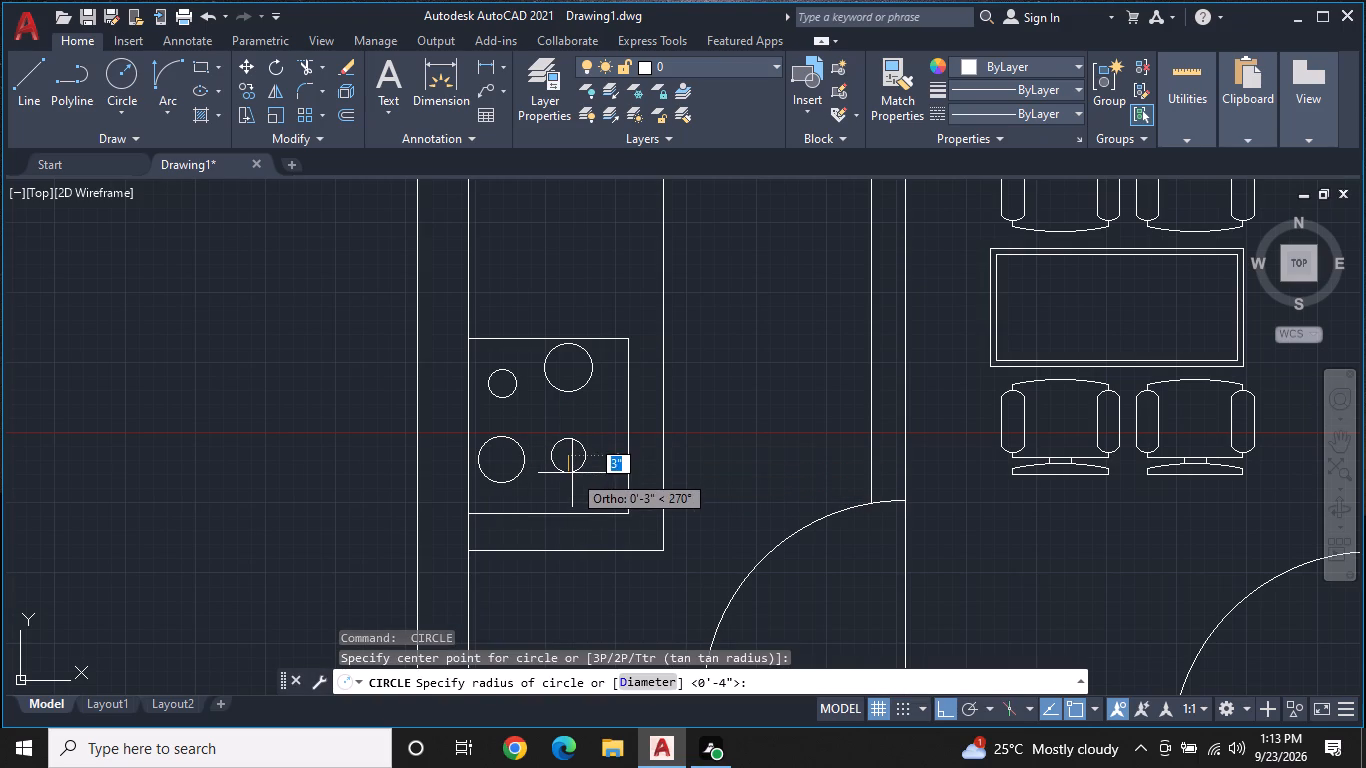
{"action": "left_click", "coordinate": [572, 473]}
{"action": "key", "text": "Escape"}
Rotate the bed in the lower-right room 90° clockwise about its upper-right corner.
{"action": "scroll", "coordinate": [681, 491], "scroll_direction": "down", "scroll_amount": 1}
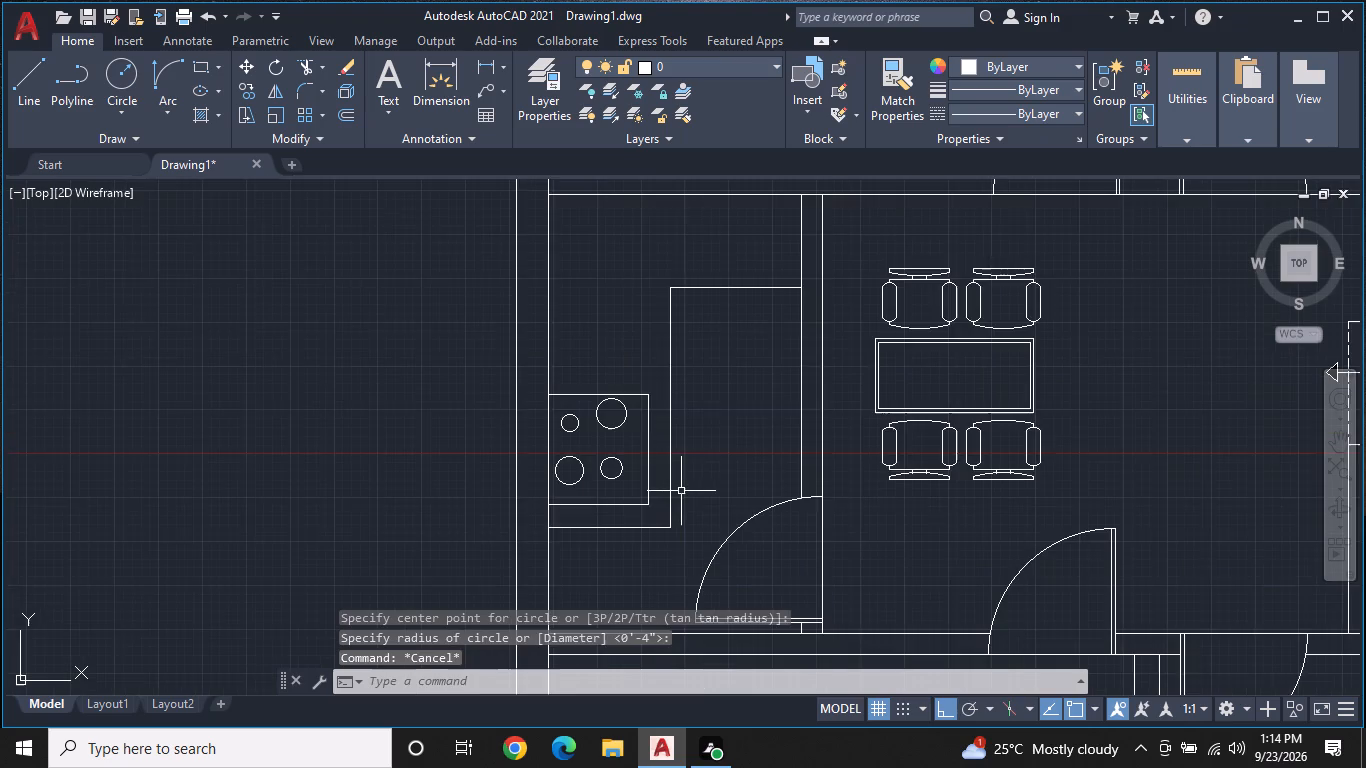
{"action": "scroll", "coordinate": [702, 485], "scroll_direction": "down", "scroll_amount": 1}
{"action": "middle_click_drag", "start_coordinate": [702, 485], "coordinate": [480, 383]}
{"action": "scroll", "coordinate": [646, 392], "scroll_direction": "down", "scroll_amount": 1}
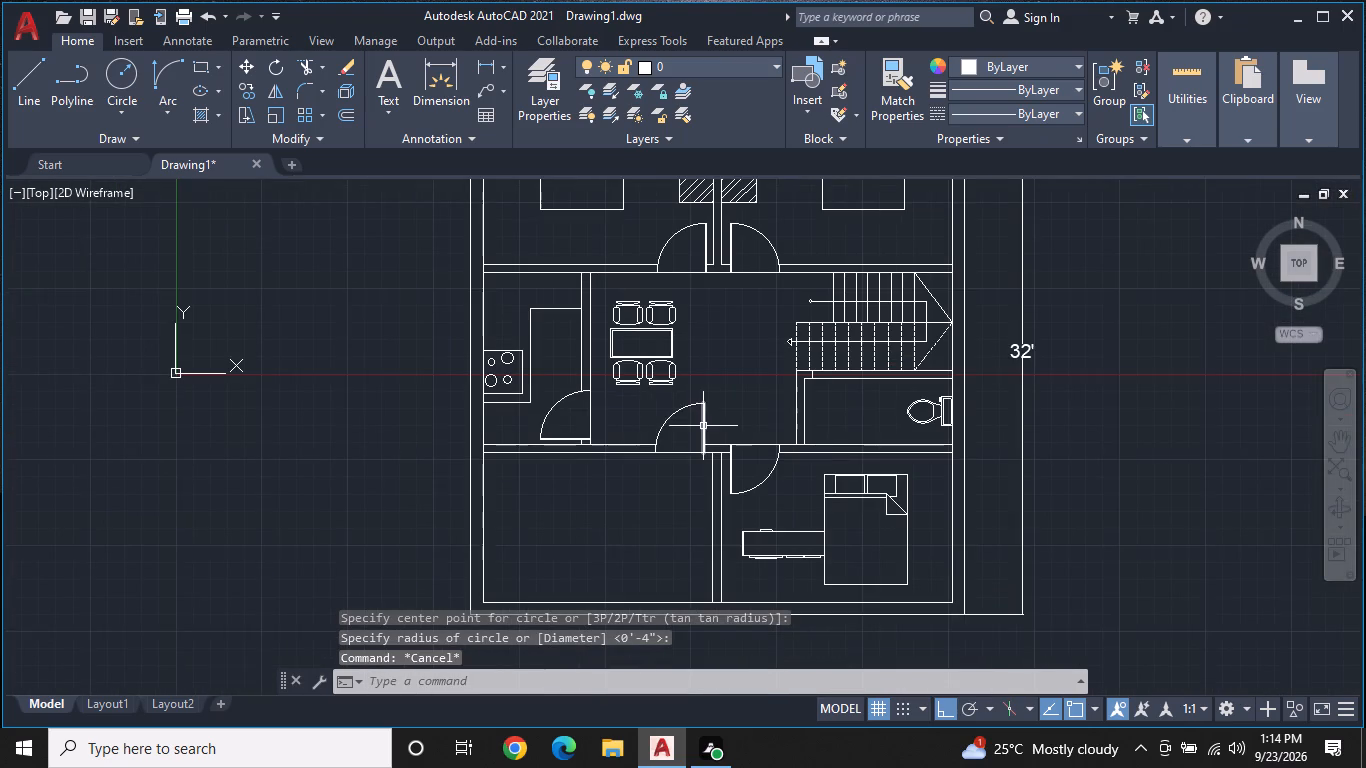
{"action": "middle_click_drag", "start_coordinate": [664, 430], "coordinate": [532, 416]}
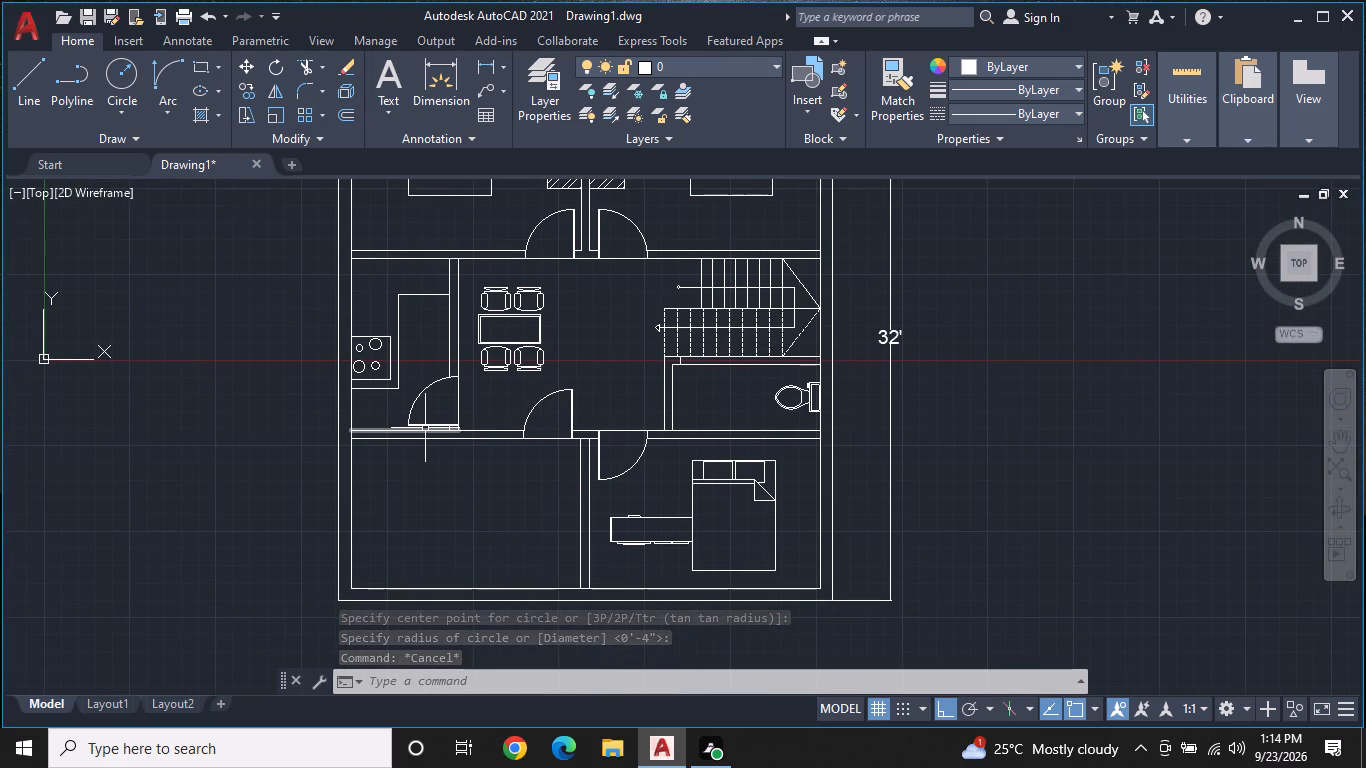
{"action": "middle_click_drag", "start_coordinate": [536, 336], "coordinate": [540, 398]}
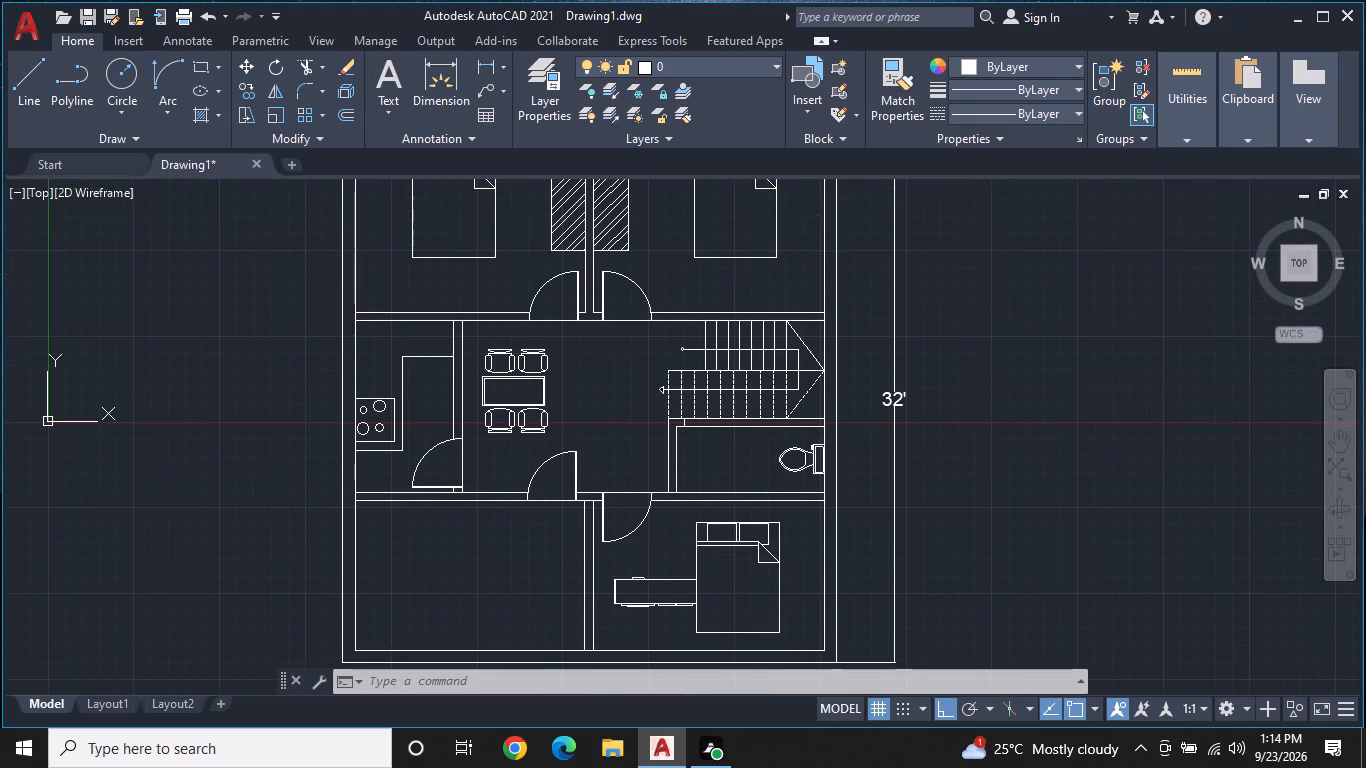
{"action": "scroll", "coordinate": [752, 540], "scroll_direction": "up", "scroll_amount": 2}
{"action": "left_click", "coordinate": [718, 520]}
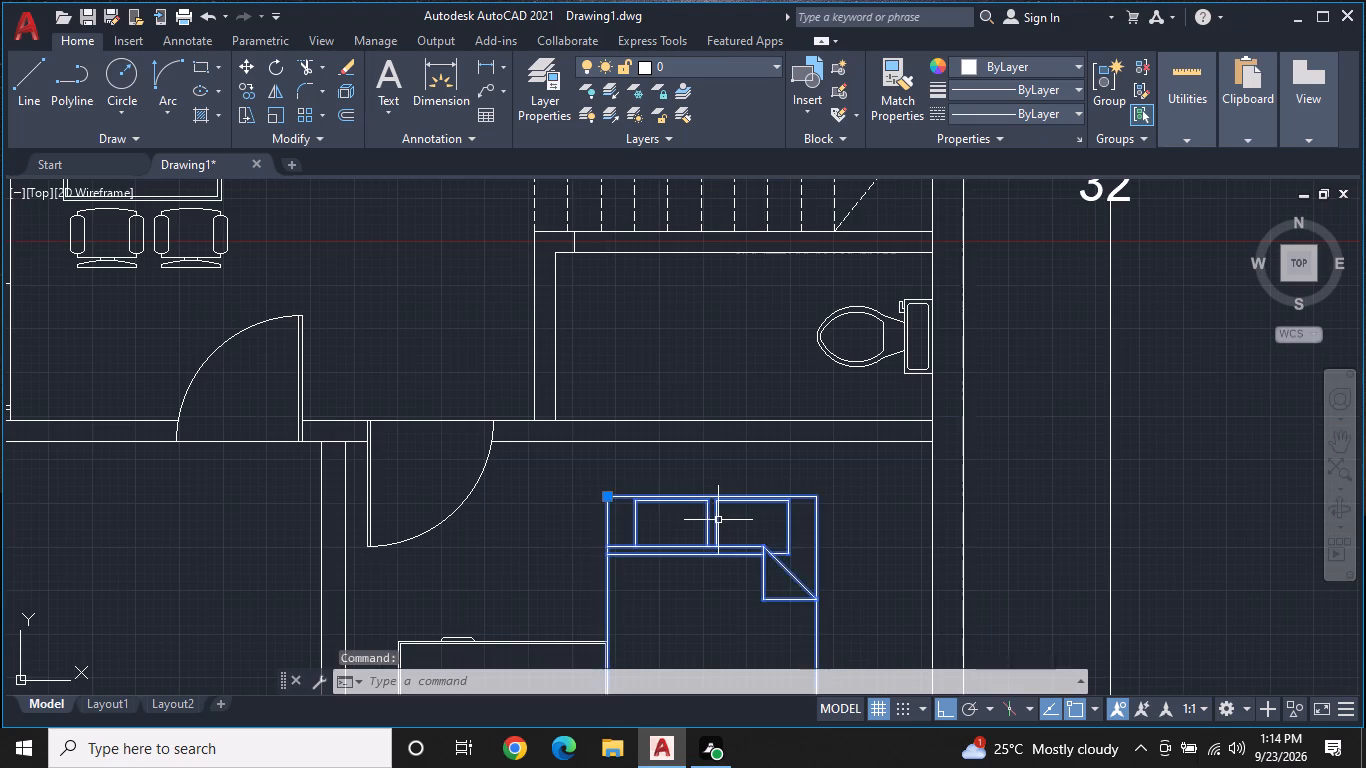
{"action": "scroll", "coordinate": [747, 503], "scroll_direction": "down", "scroll_amount": 2}
{"action": "type", "text": "RO"}
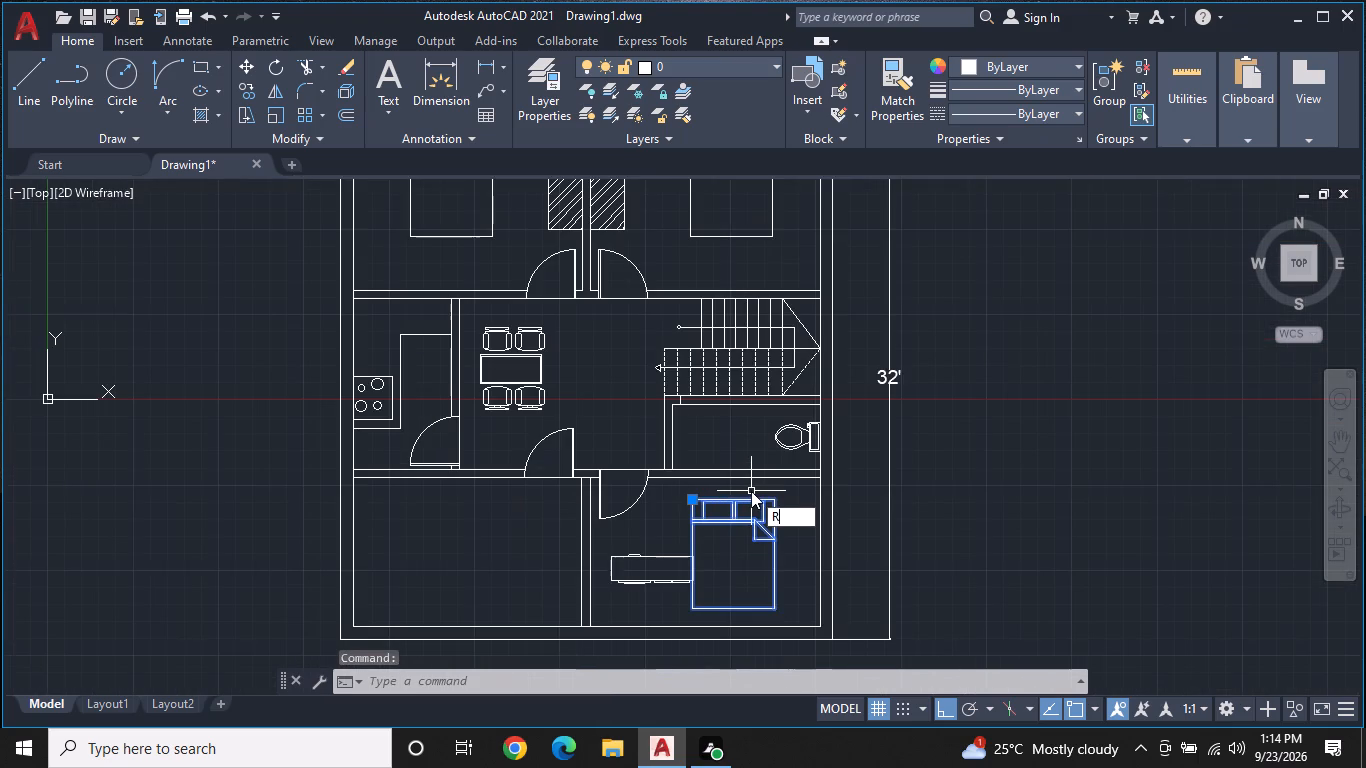
{"action": "key", "text": "space"}
{"action": "left_click", "coordinate": [779, 496]}
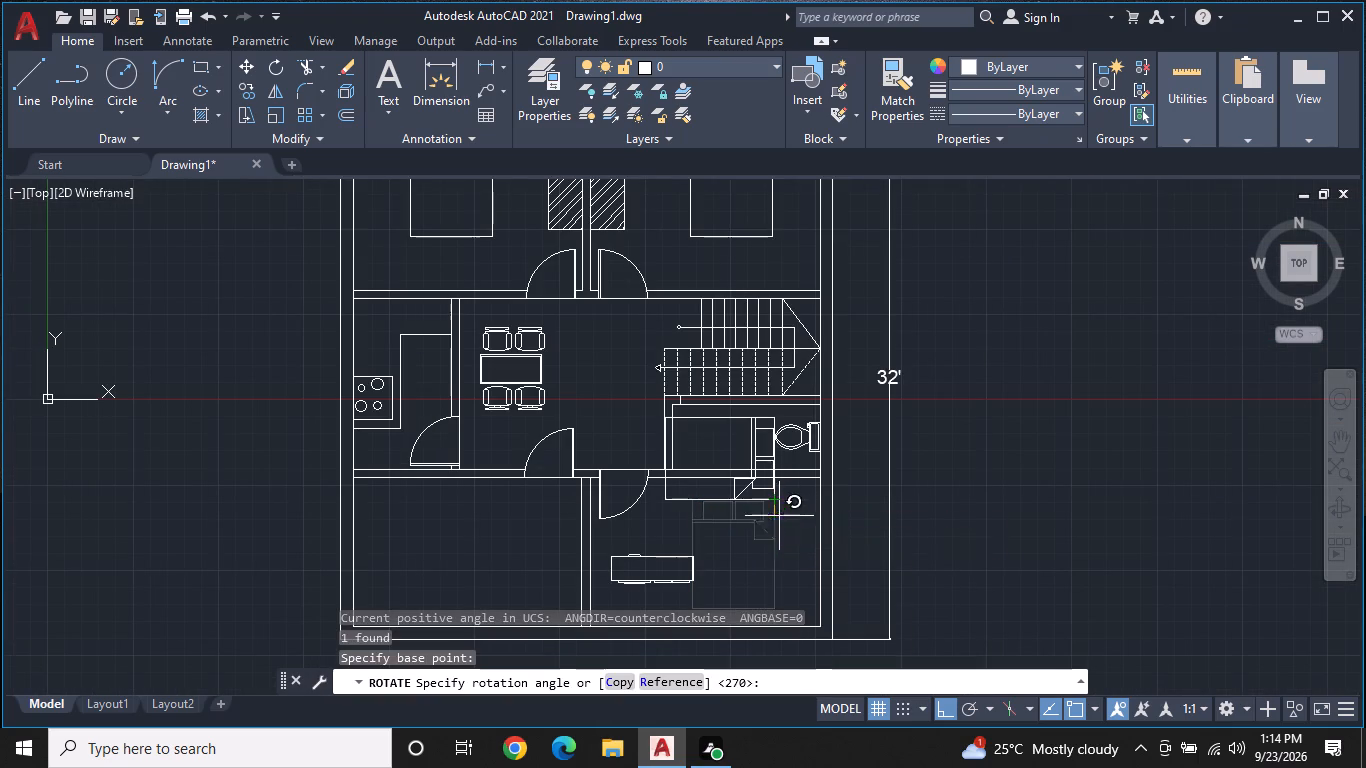
{"action": "left_click", "coordinate": [789, 543]}
Move the rotated bed back into the lower-right room, with its headboard against the right outer wall.
{"action": "left_click", "coordinate": [761, 481]}
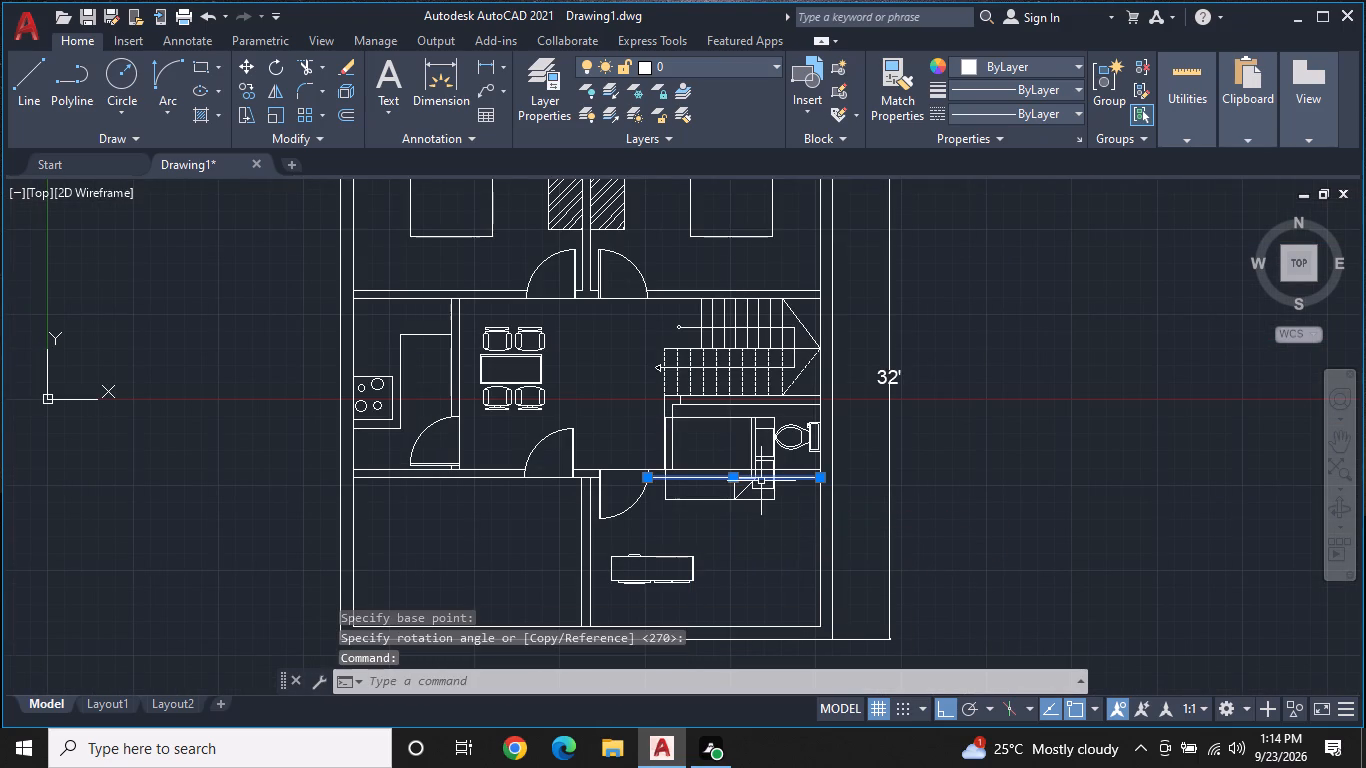
{"action": "key", "text": "Escape"}
{"action": "left_click", "coordinate": [756, 468]}
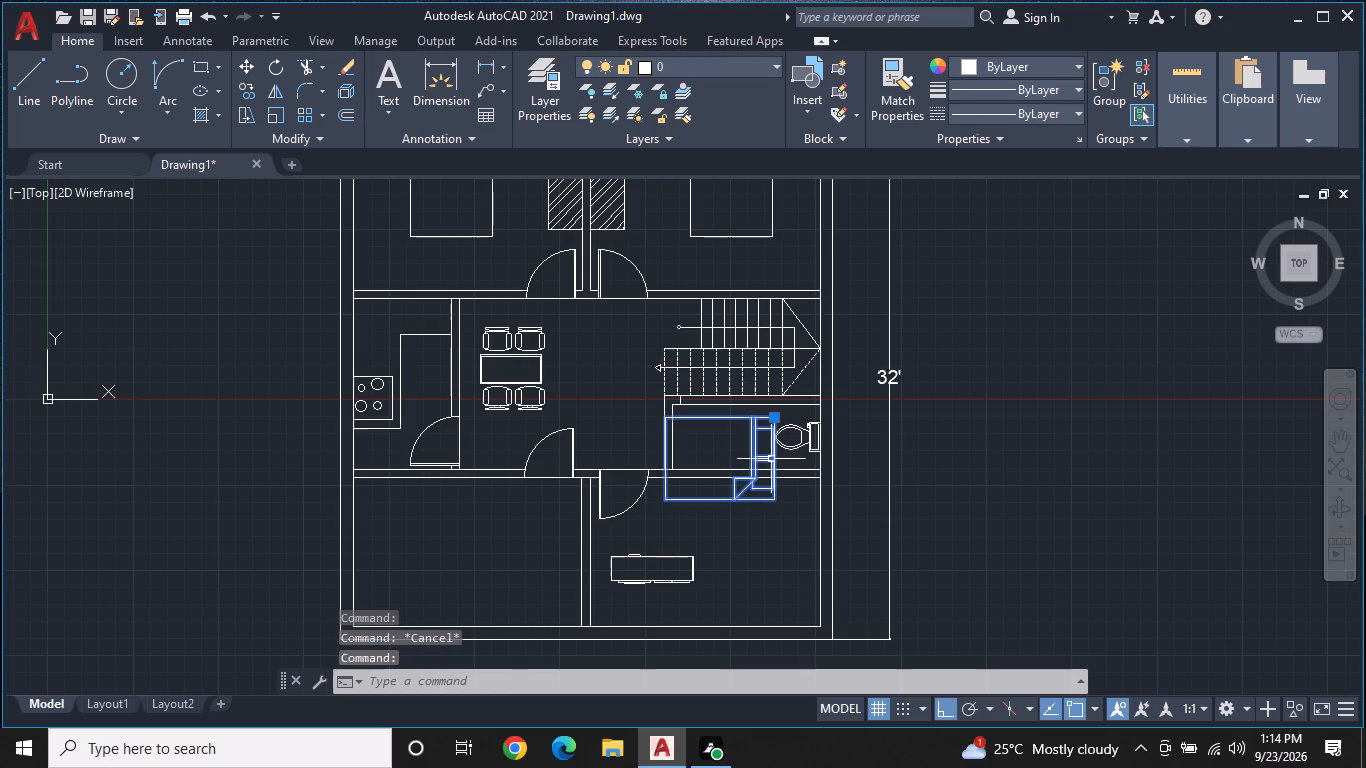
{"action": "left_click", "coordinate": [774, 414]}
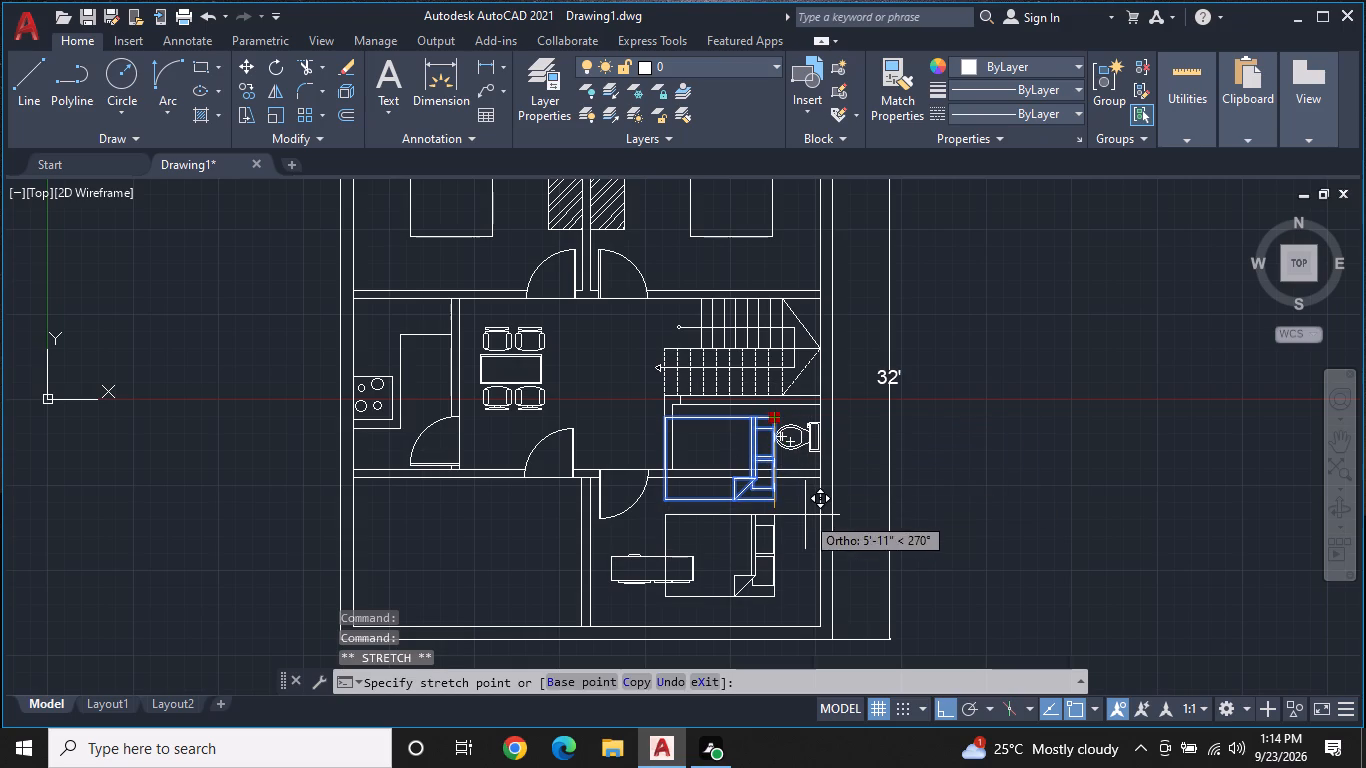
{"action": "left_click", "coordinate": [817, 533]}
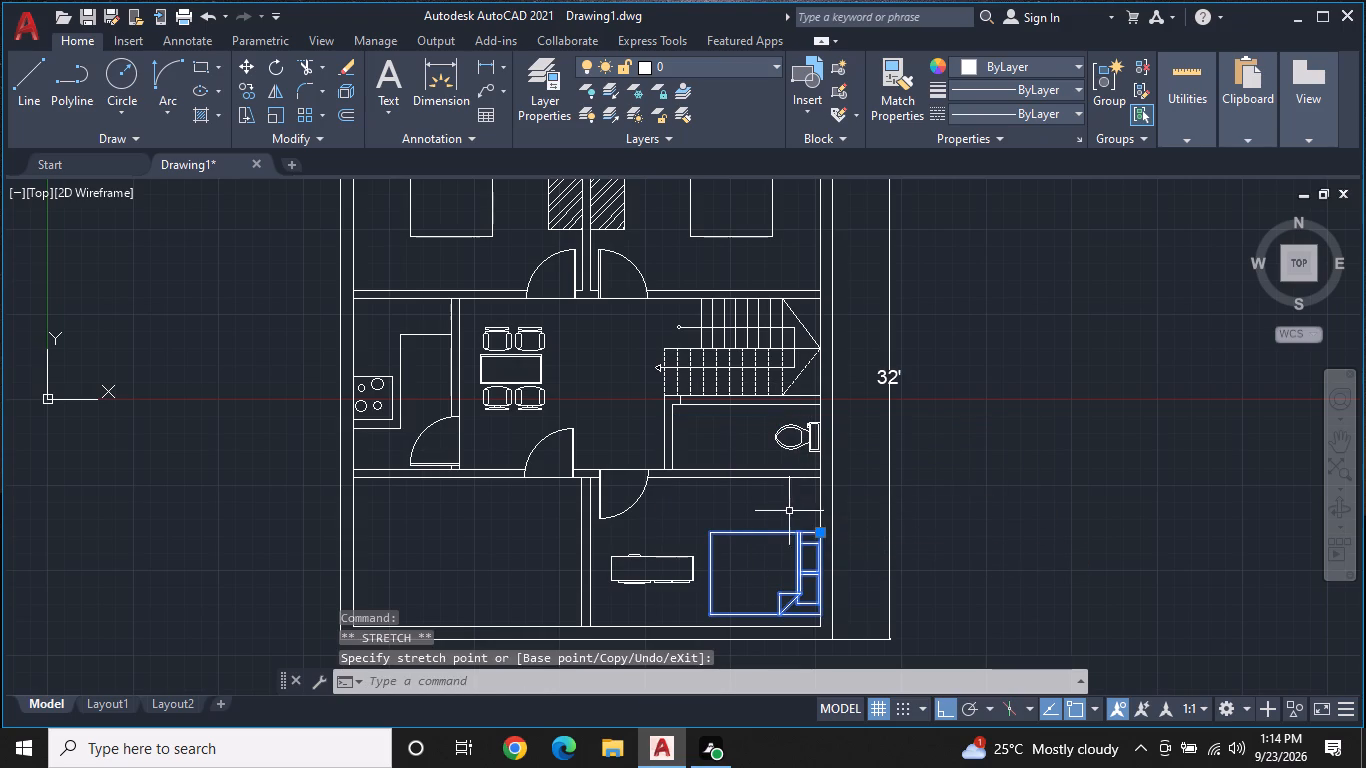
{"action": "key", "text": "Escape"}
Rotate the entertainment center in the lower-right room 90° counterclockwise about its upper-right corner.
{"action": "middle_click_drag", "start_coordinate": [744, 552], "coordinate": [794, 501]}
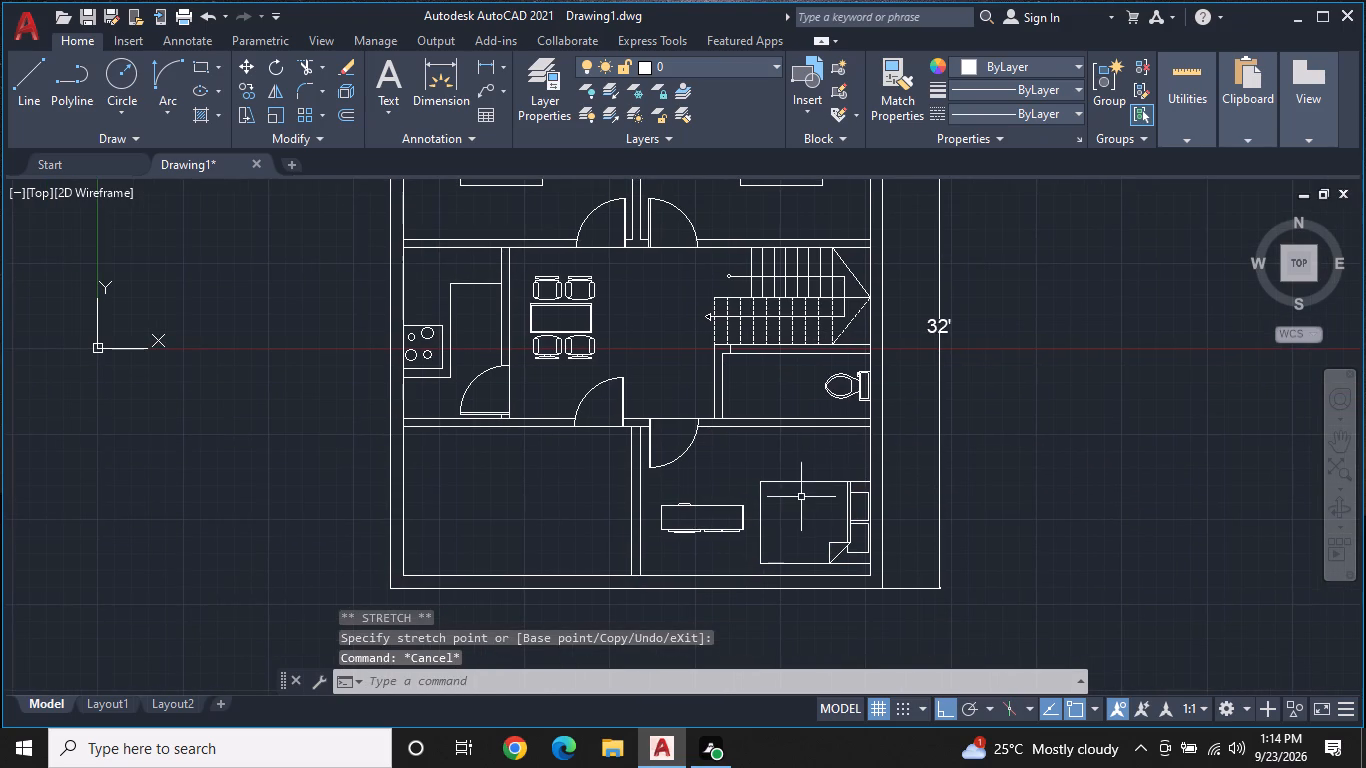
{"action": "left_click", "coordinate": [747, 511]}
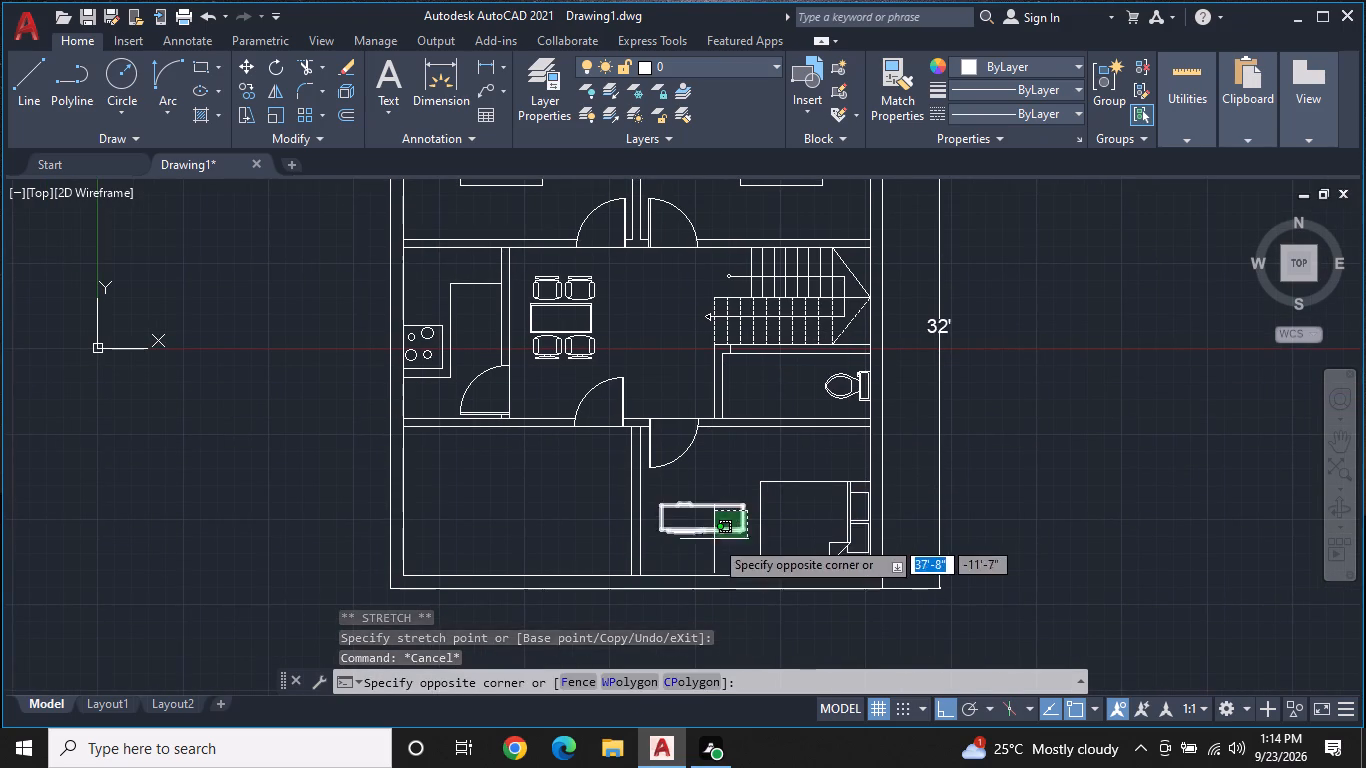
{"action": "double_click", "coordinate": [714, 539]}
{"action": "right_click", "coordinate": [714, 539]}
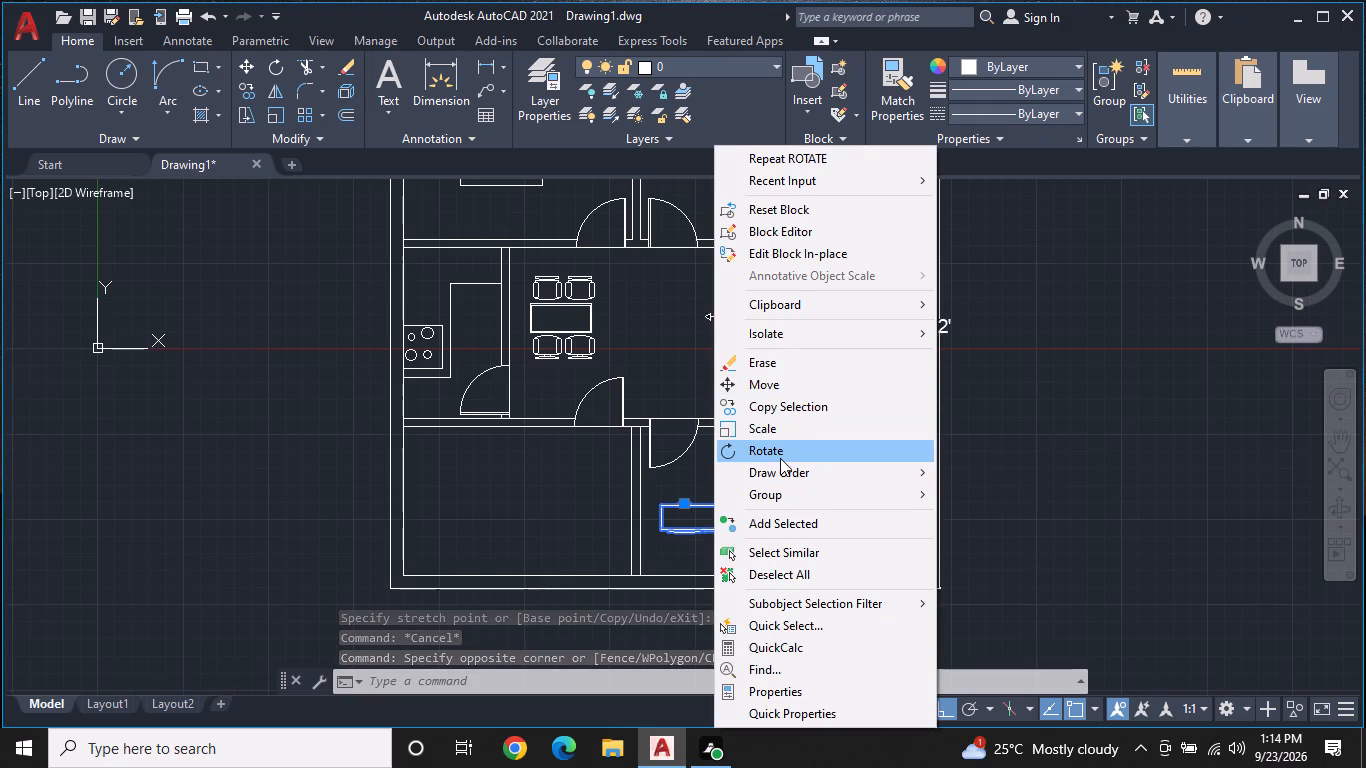
{"action": "left_click", "coordinate": [792, 448]}
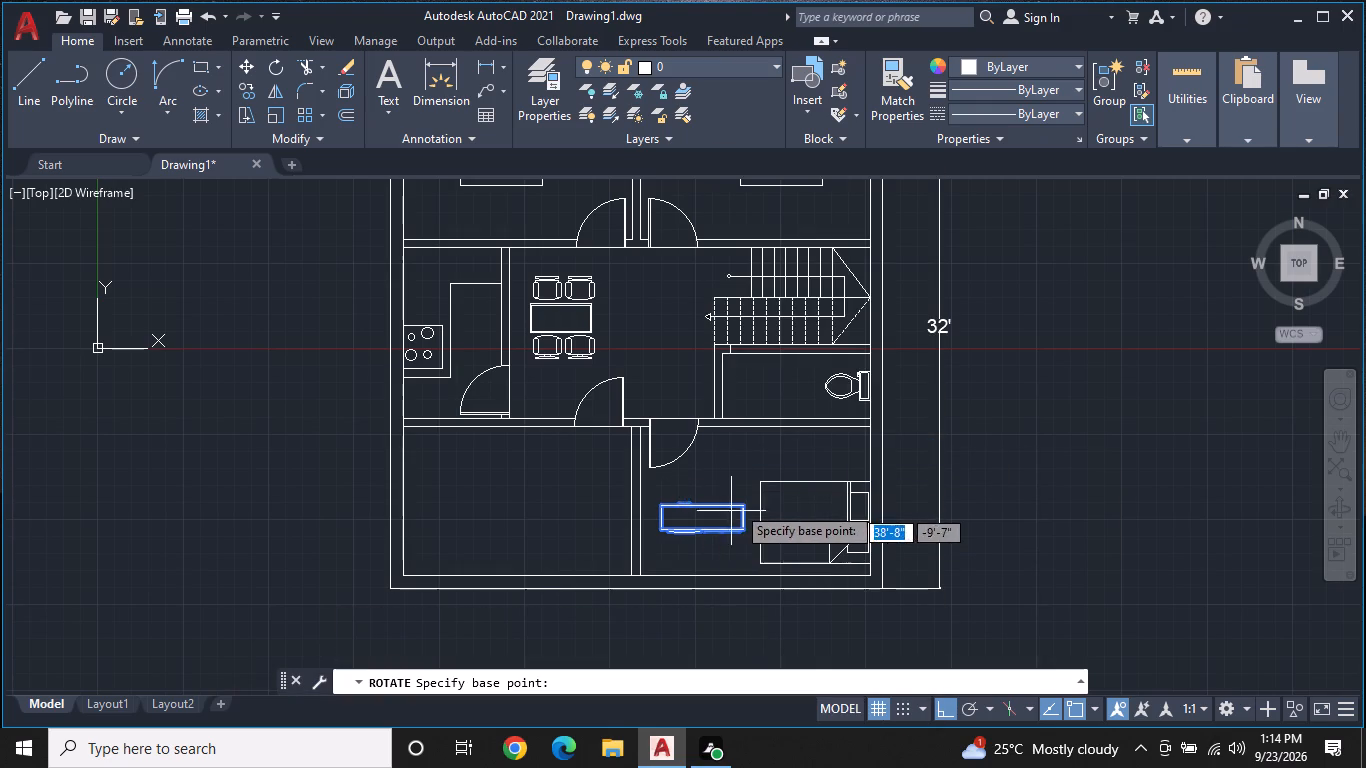
{"action": "left_click", "coordinate": [741, 501]}
{"action": "left_click", "coordinate": [742, 465]}
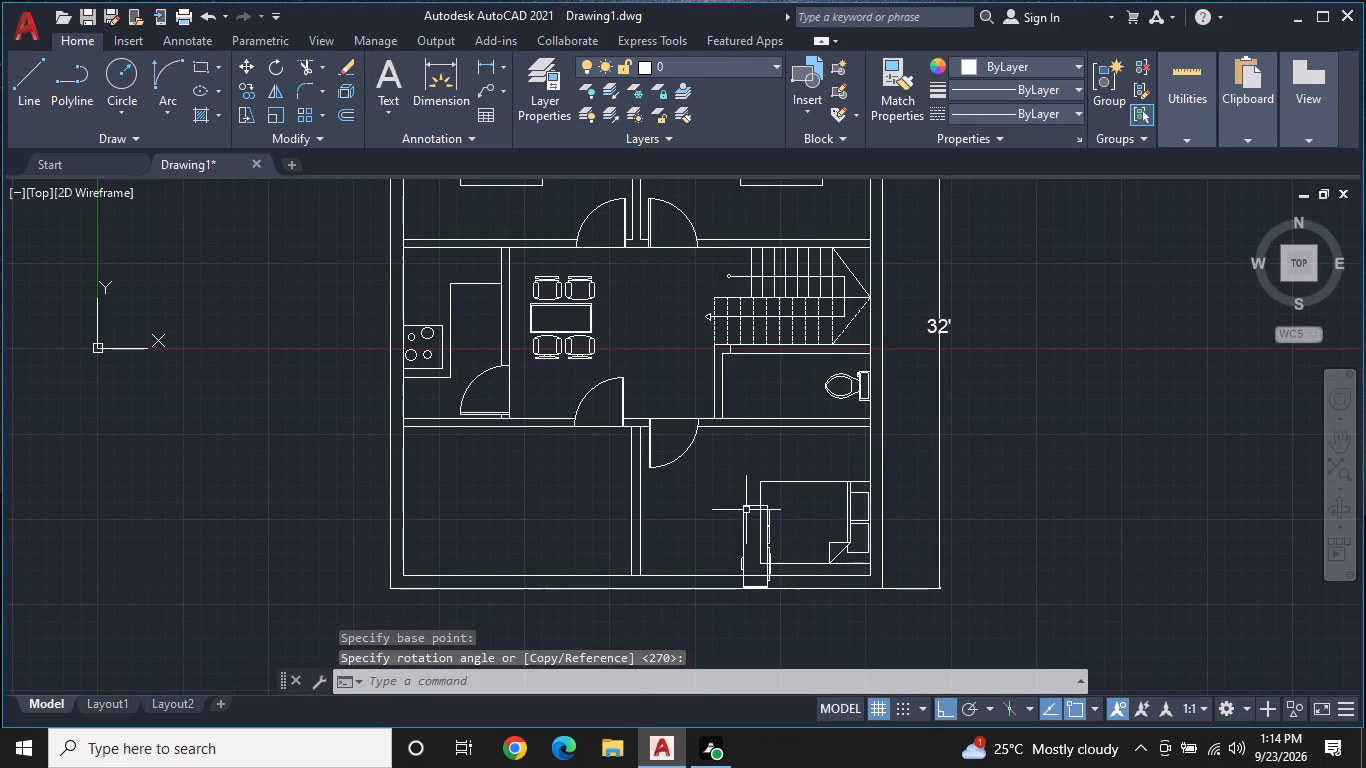
Move the rotated entertainment center in the lower-right room so its back sits against the room's left partition wall.
{"action": "left_click", "coordinate": [748, 515]}
{"action": "left_click", "coordinate": [743, 522]}
{"action": "left_click", "coordinate": [733, 540]}
{"action": "double_click", "coordinate": [745, 573]}
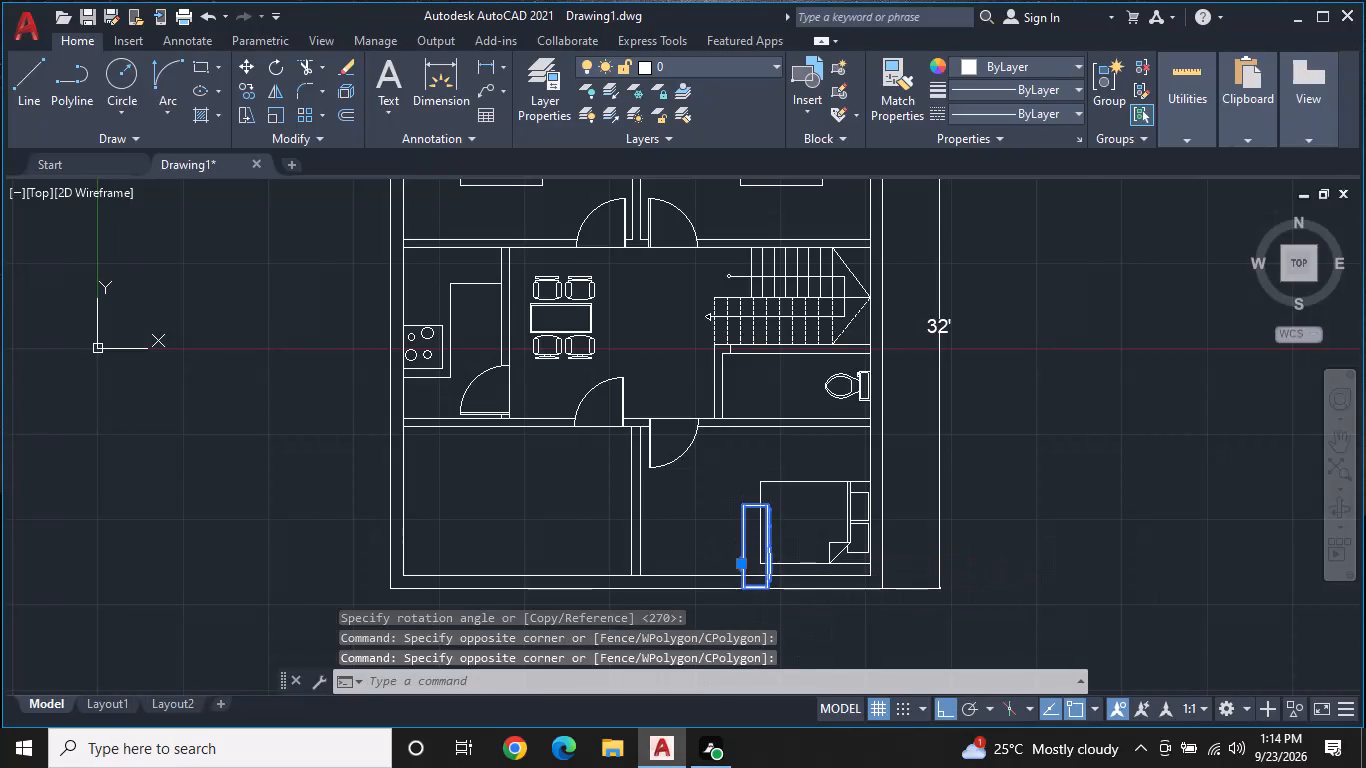
{"action": "key", "text": "Escape"}
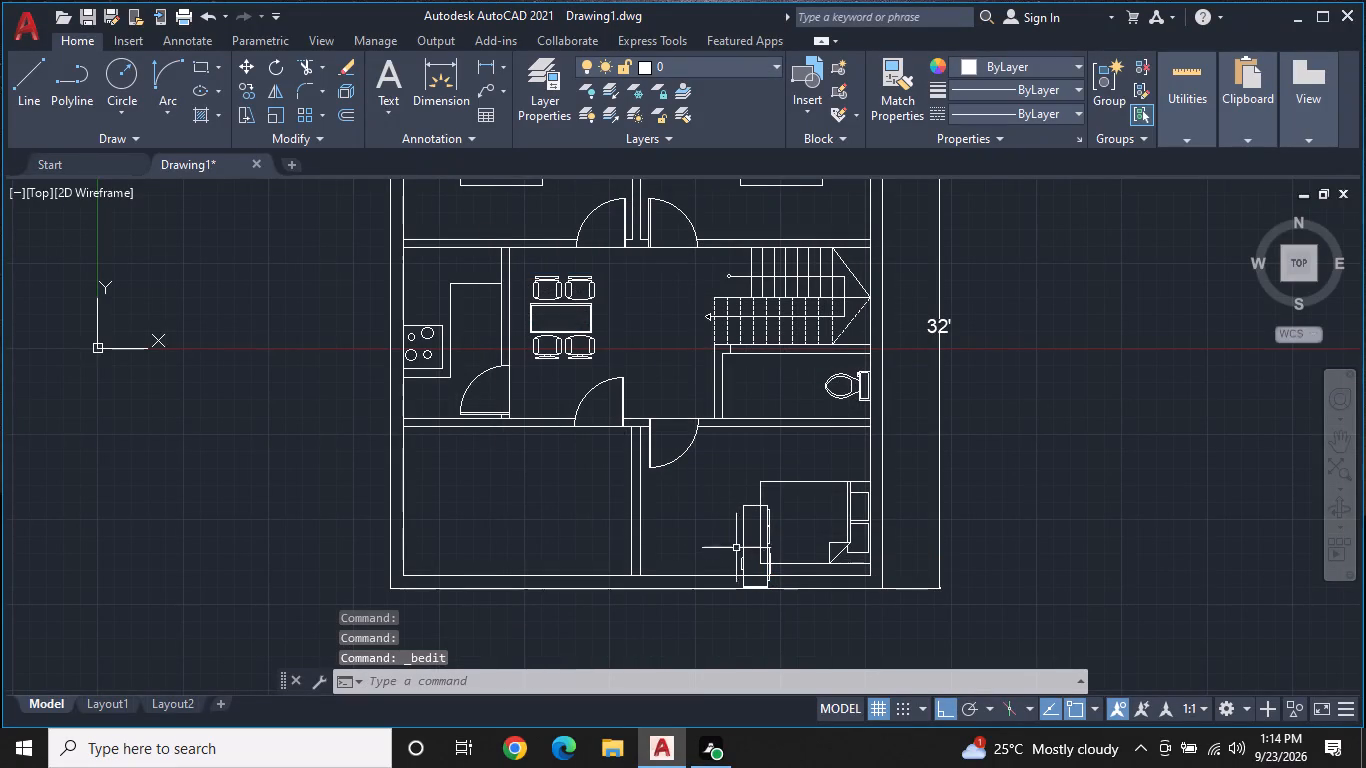
{"action": "left_click", "coordinate": [741, 560]}
{"action": "left_click", "coordinate": [741, 560]}
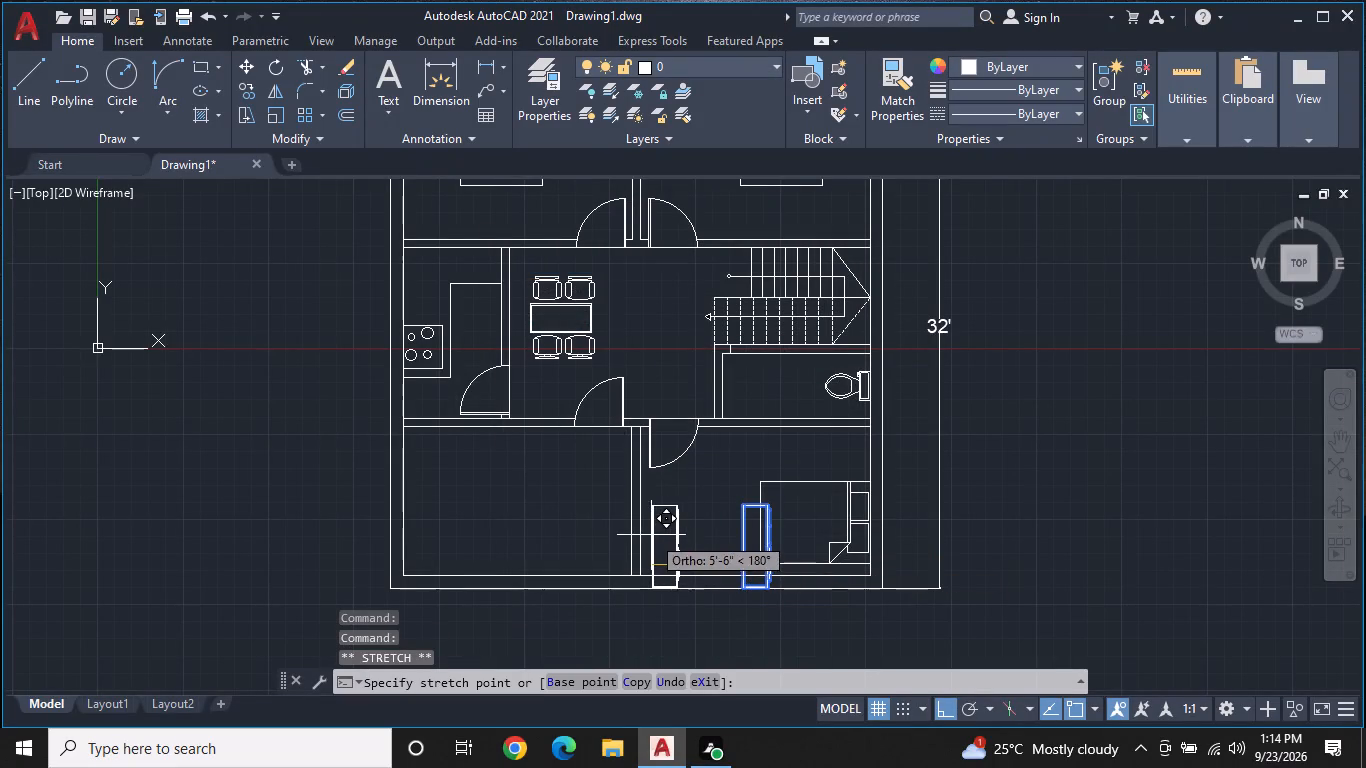
{"action": "key", "text": "F8"}
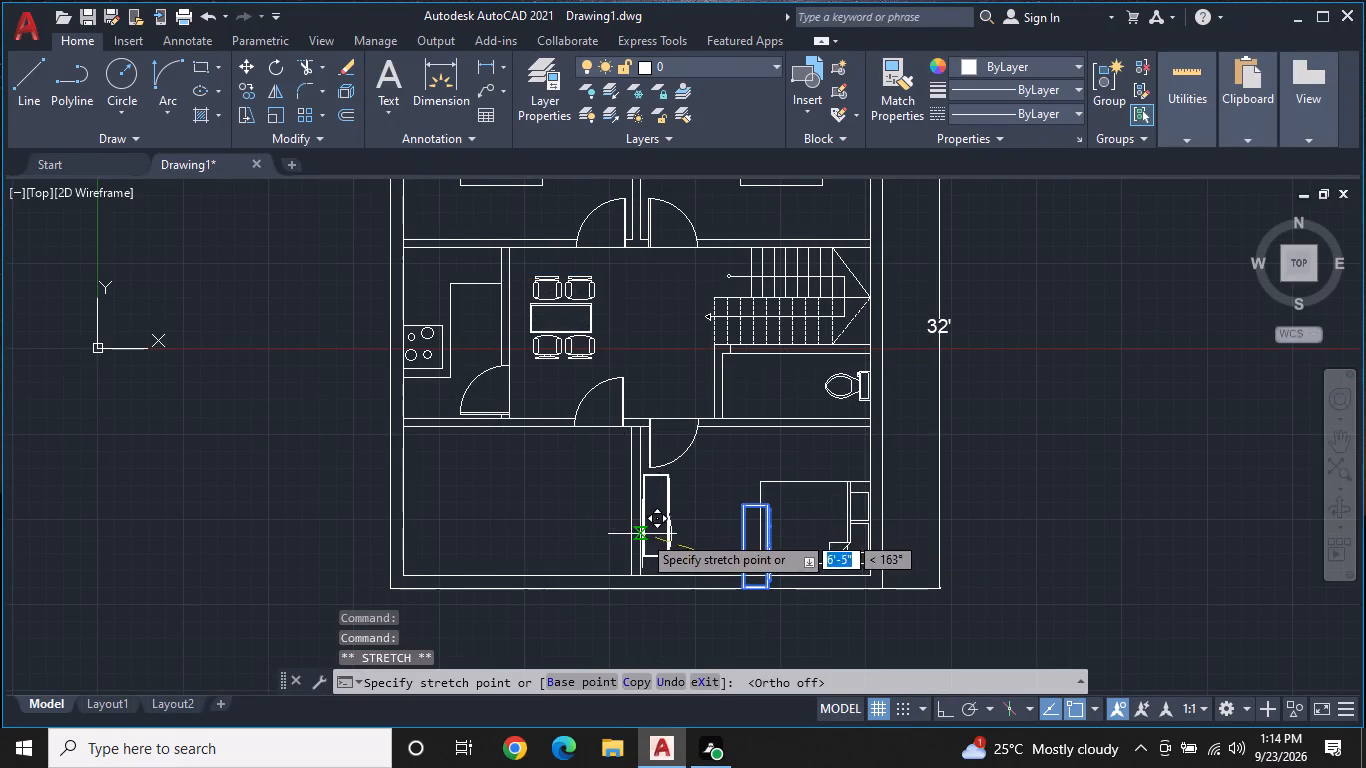
{"action": "scroll", "coordinate": [660, 535], "scroll_direction": "up", "scroll_amount": 2}
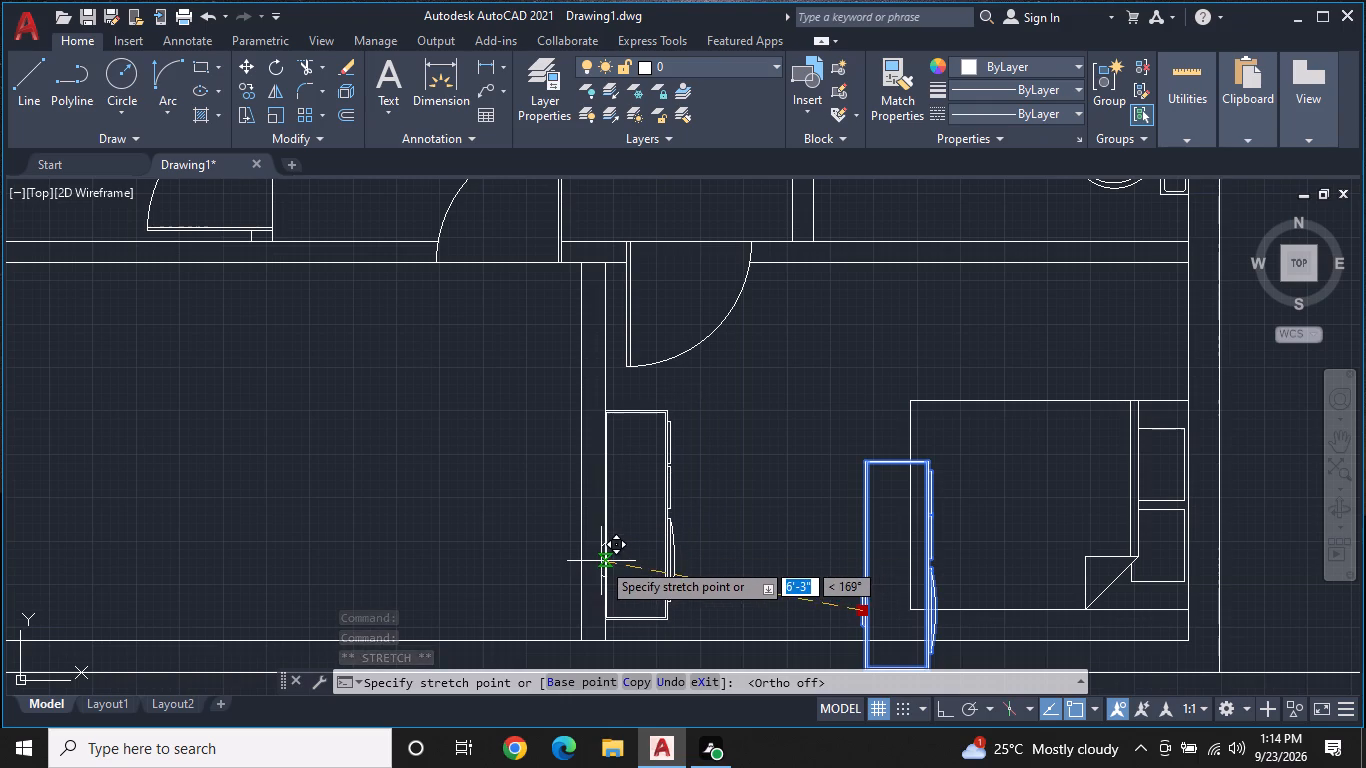
{"action": "left_click", "coordinate": [601, 561]}
{"action": "key", "text": "Escape"}
Draw a short line across the left outer wall's thickness beside the upper-left bed as the window's upper end.
{"action": "scroll", "coordinate": [774, 519], "scroll_direction": "down", "scroll_amount": 3}
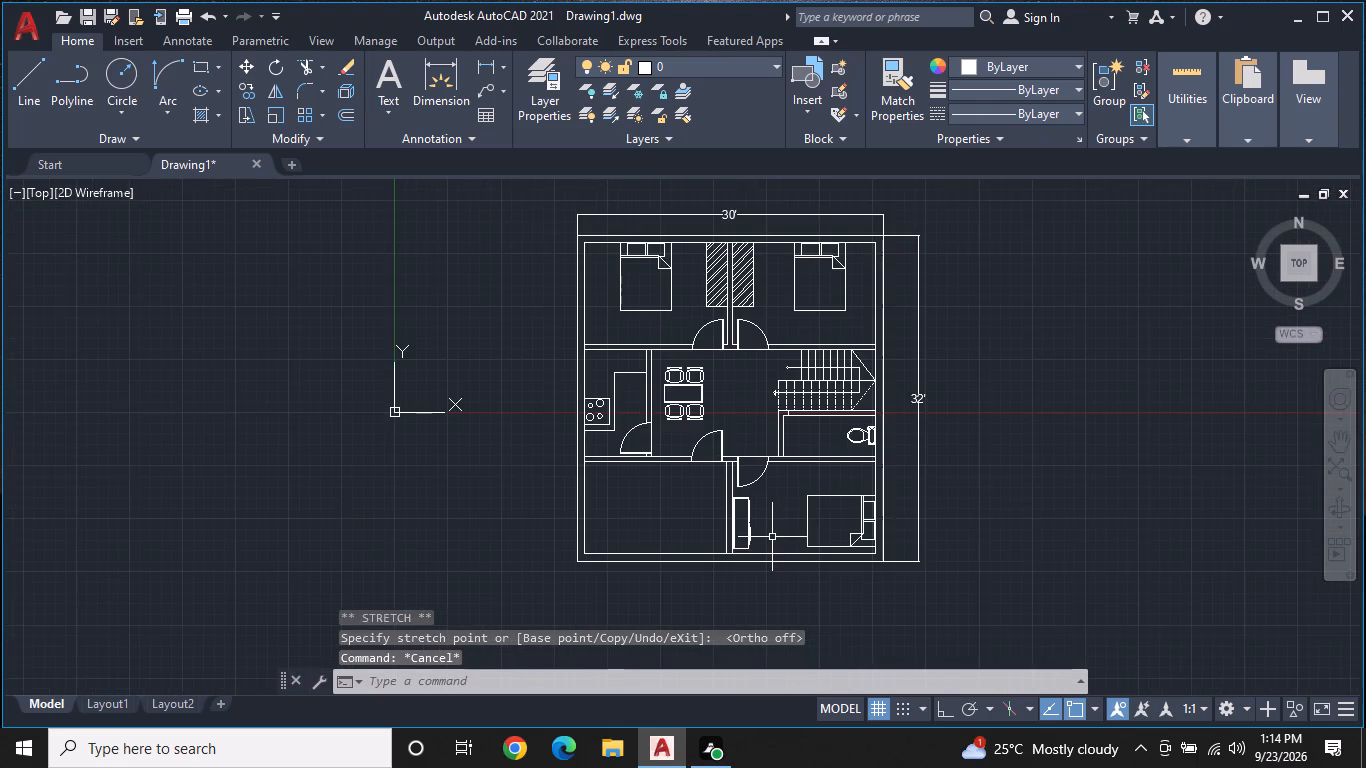
{"action": "middle_click_drag", "start_coordinate": [768, 536], "coordinate": [835, 523]}
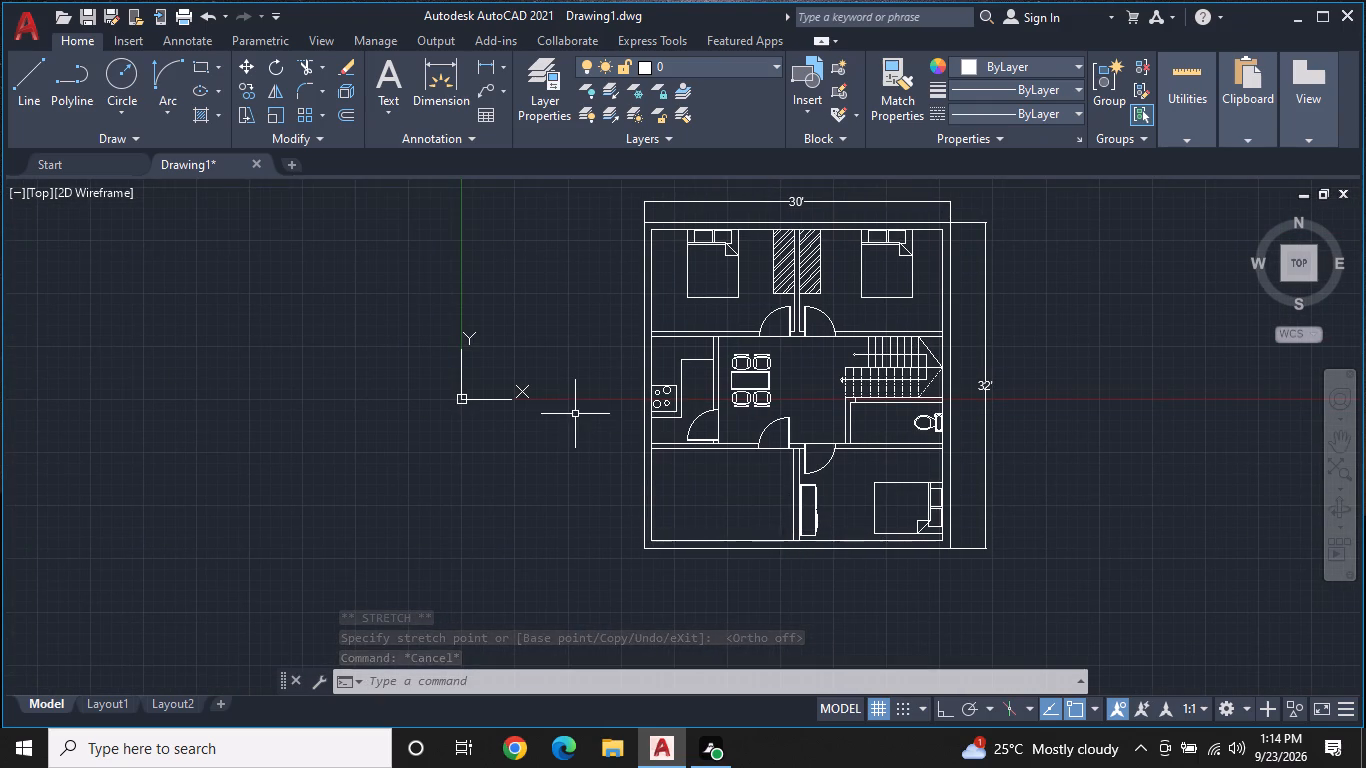
{"action": "middle_click_drag", "start_coordinate": [575, 414], "coordinate": [663, 479]}
{"action": "scroll", "coordinate": [732, 380], "scroll_direction": "up", "scroll_amount": 1}
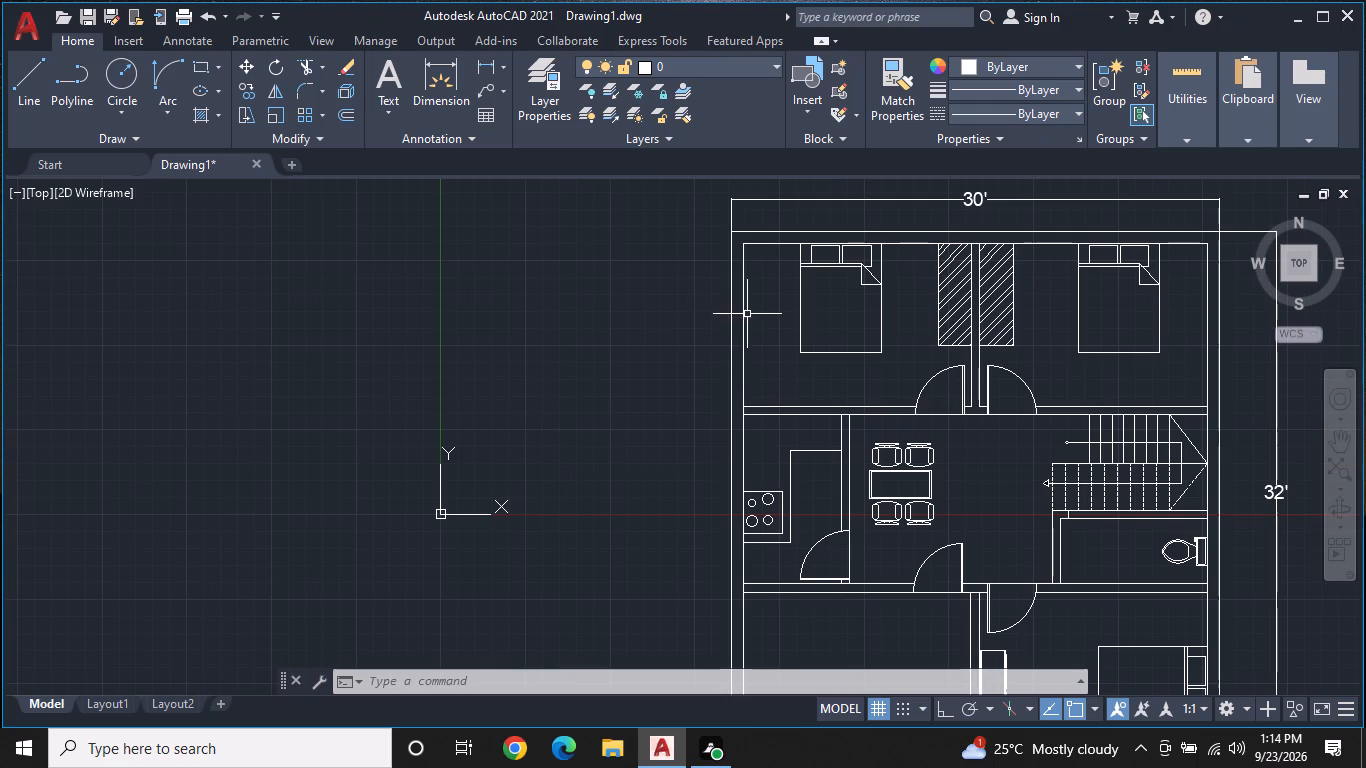
{"action": "key", "text": "l"}
{"action": "key", "text": "space"}
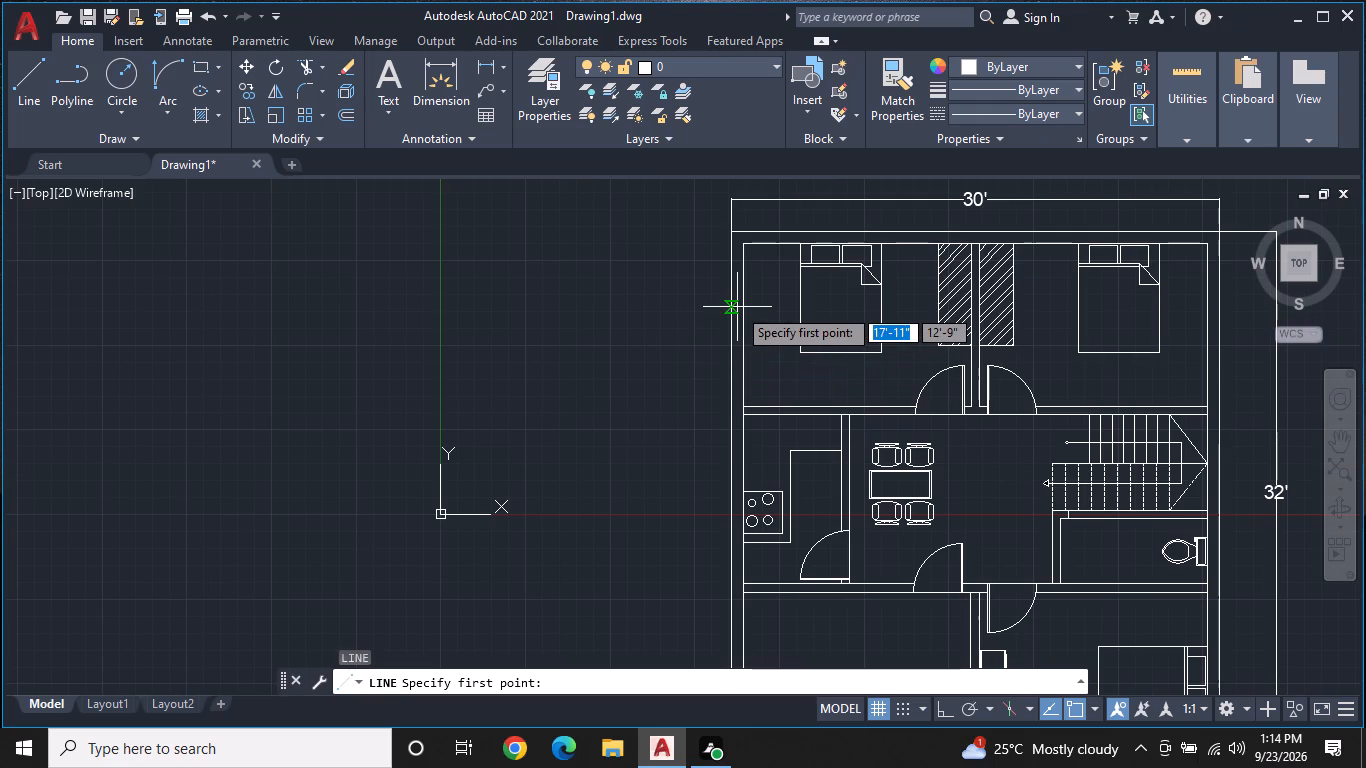
{"action": "left_click", "coordinate": [731, 300]}
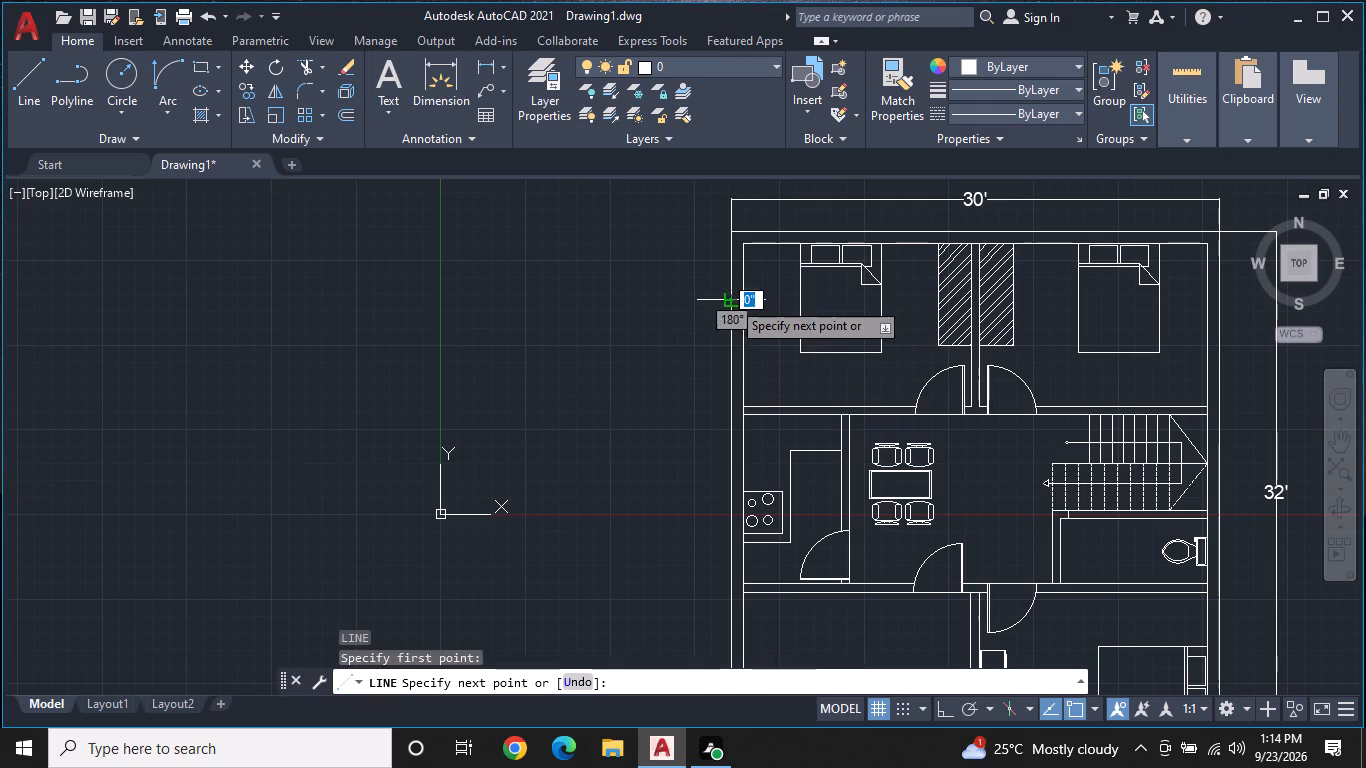
{"action": "left_click", "coordinate": [744, 301]}
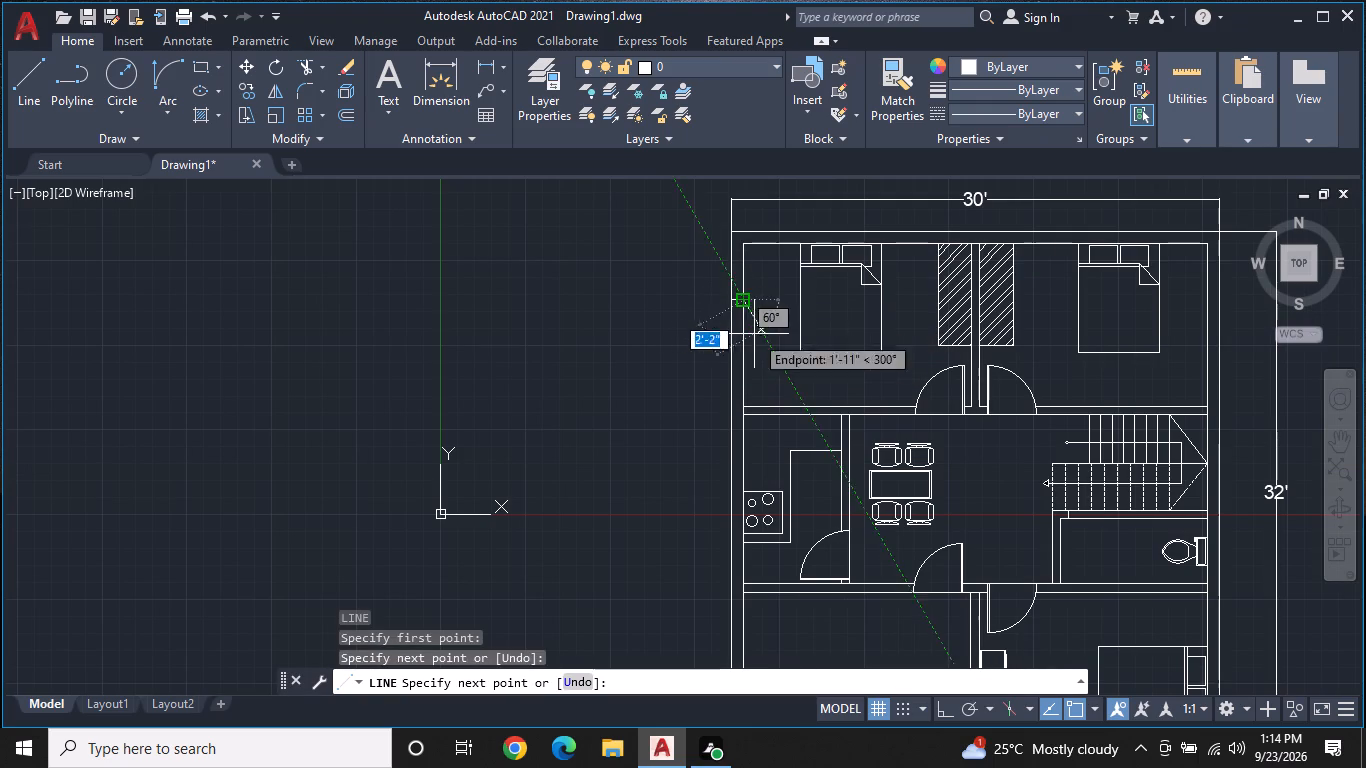
{"action": "key", "text": "space"}
Draw a 3' line straight down inside the wall from the midpoint of the window's upper end line.
{"action": "scroll", "coordinate": [740, 317], "scroll_direction": "up", "scroll_amount": 2}
{"action": "type", "text": "L"}
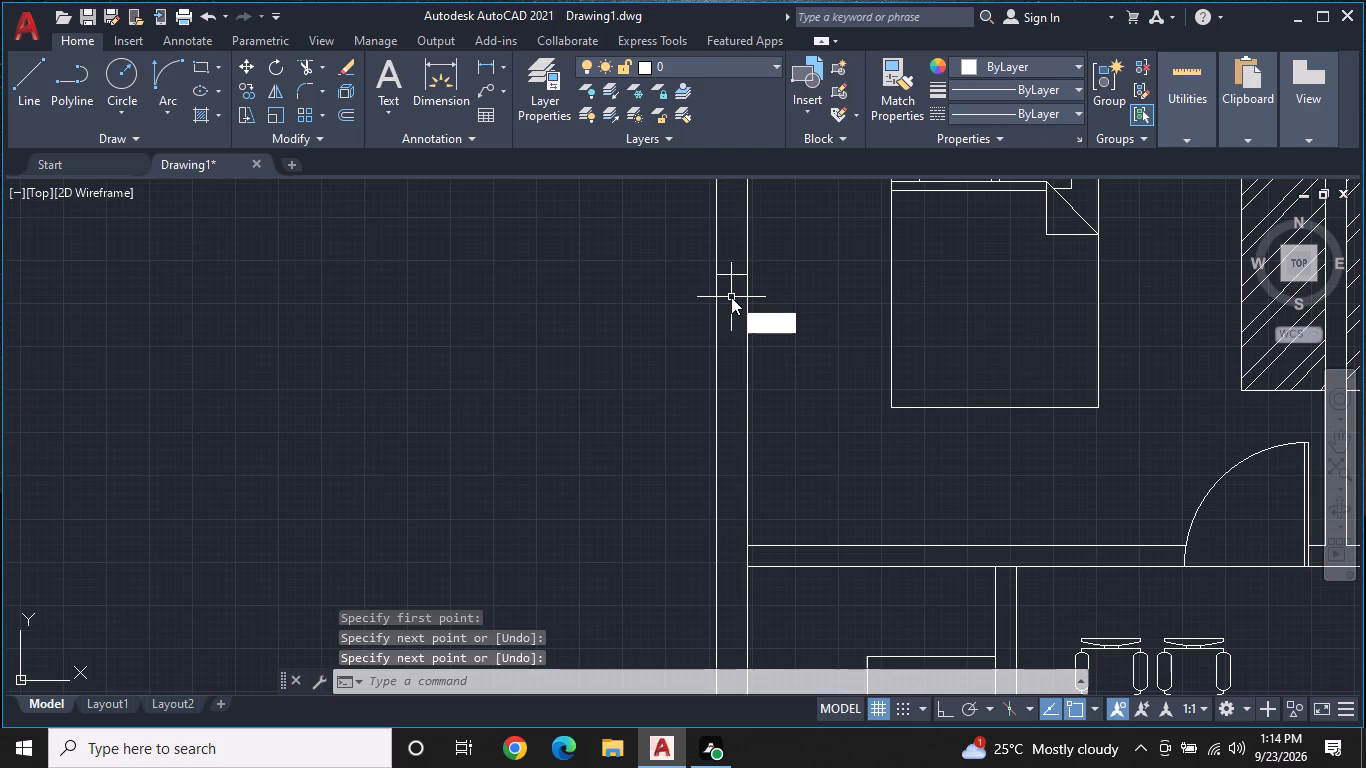
{"action": "key", "text": "space"}
{"action": "left_click", "coordinate": [731, 279]}
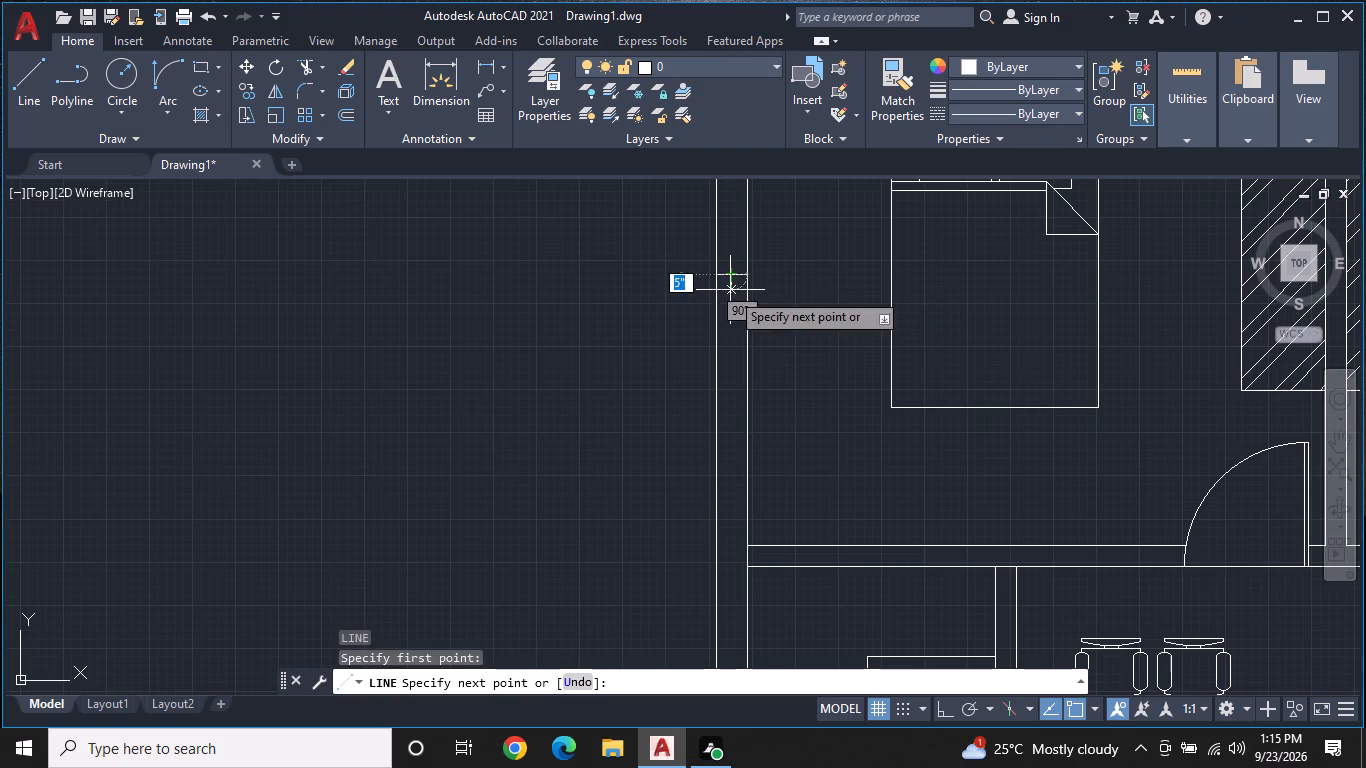
{"action": "type", "text": "3'"}
{"action": "key", "text": "Return"}
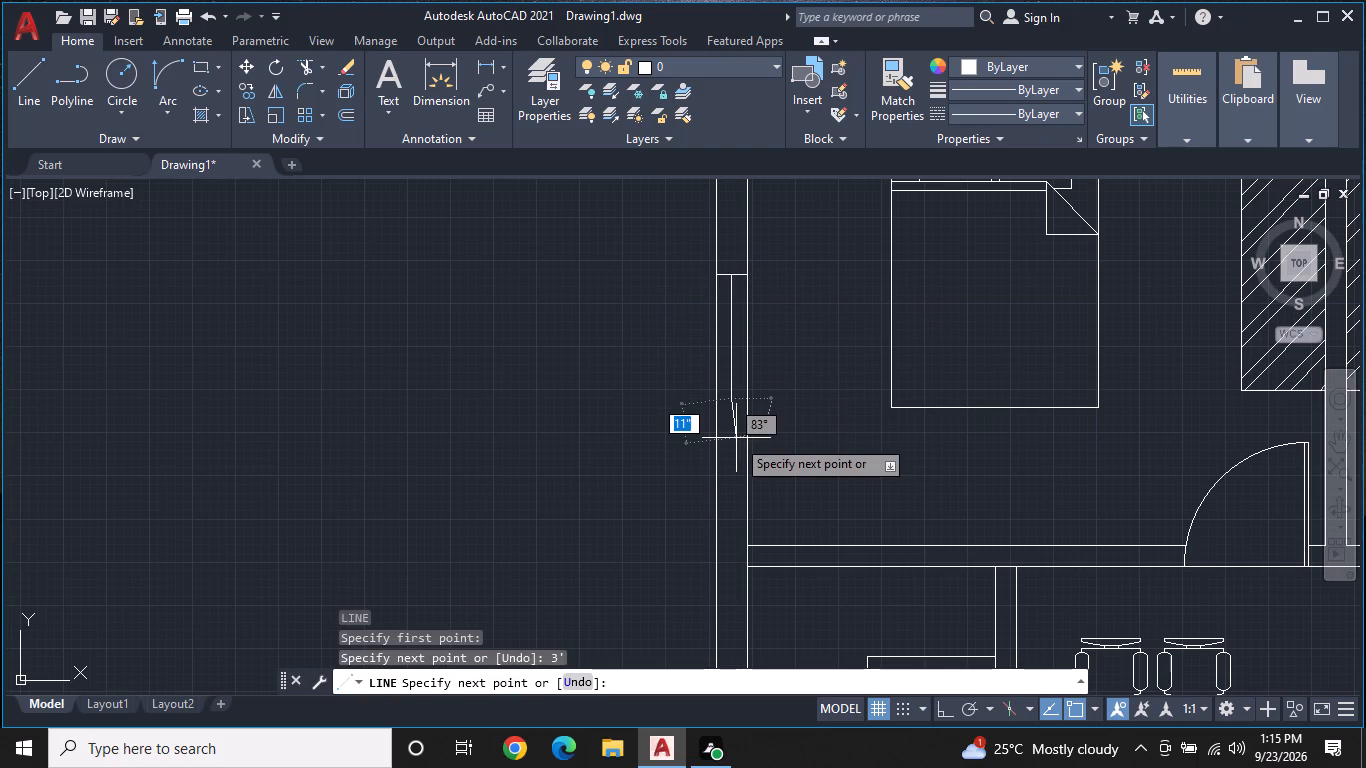
{"action": "key", "text": "space"}
Close the window's lower end with lines from the 3' line's endpoint to the inner wall face and across to the outer face.
{"action": "scroll", "coordinate": [736, 438], "scroll_direction": "up", "scroll_amount": 1}
{"action": "type", "text": "L"}
{"action": "key", "text": "space"}
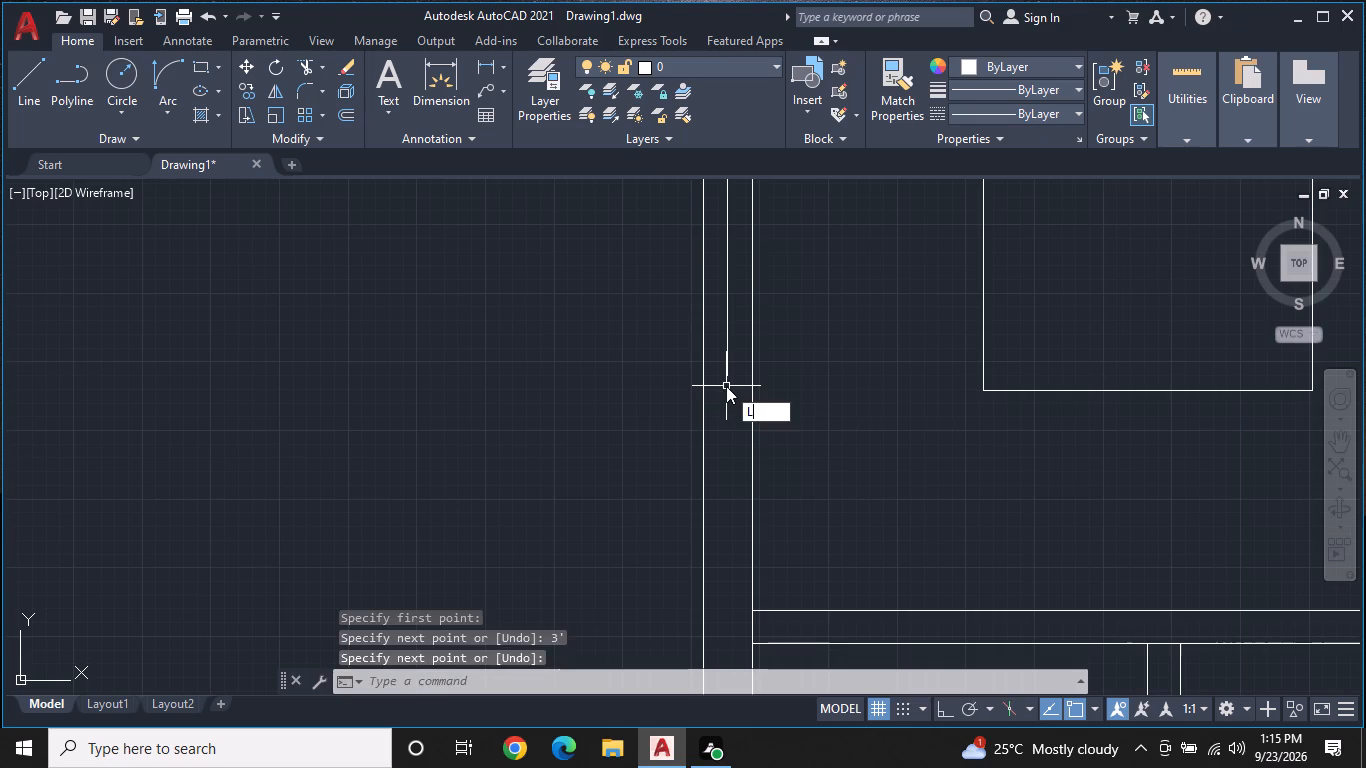
{"action": "left_click", "coordinate": [726, 379]}
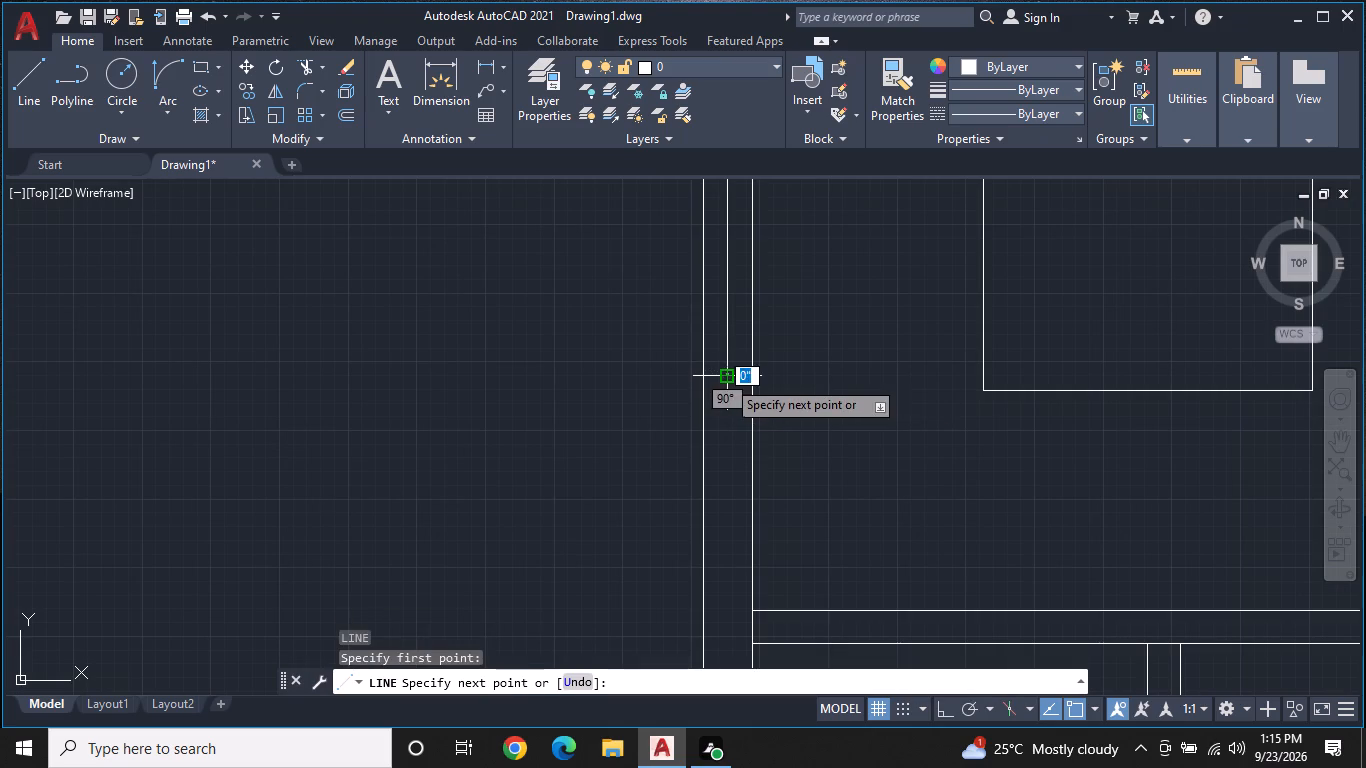
{"action": "left_click", "coordinate": [747, 380]}
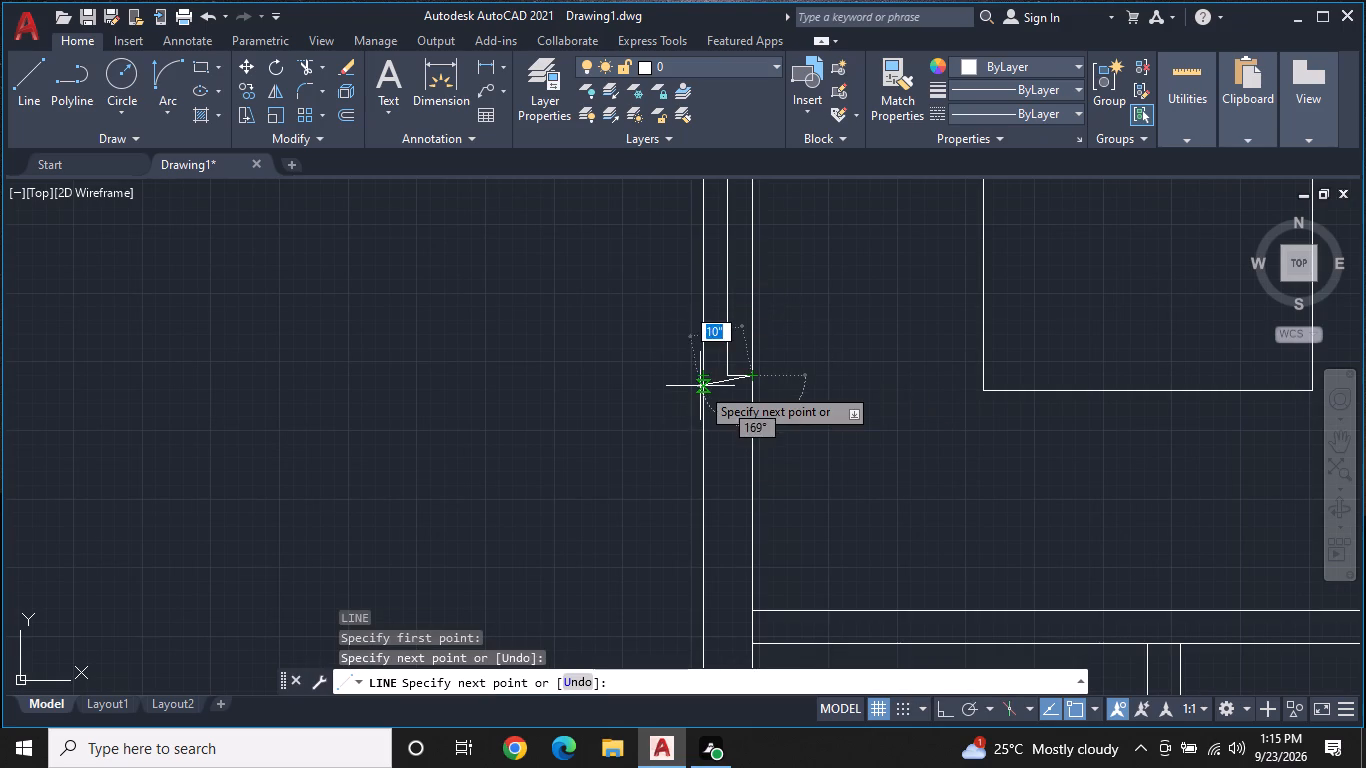
{"action": "left_click", "coordinate": [698, 382]}
{"action": "key", "text": "Escape"}
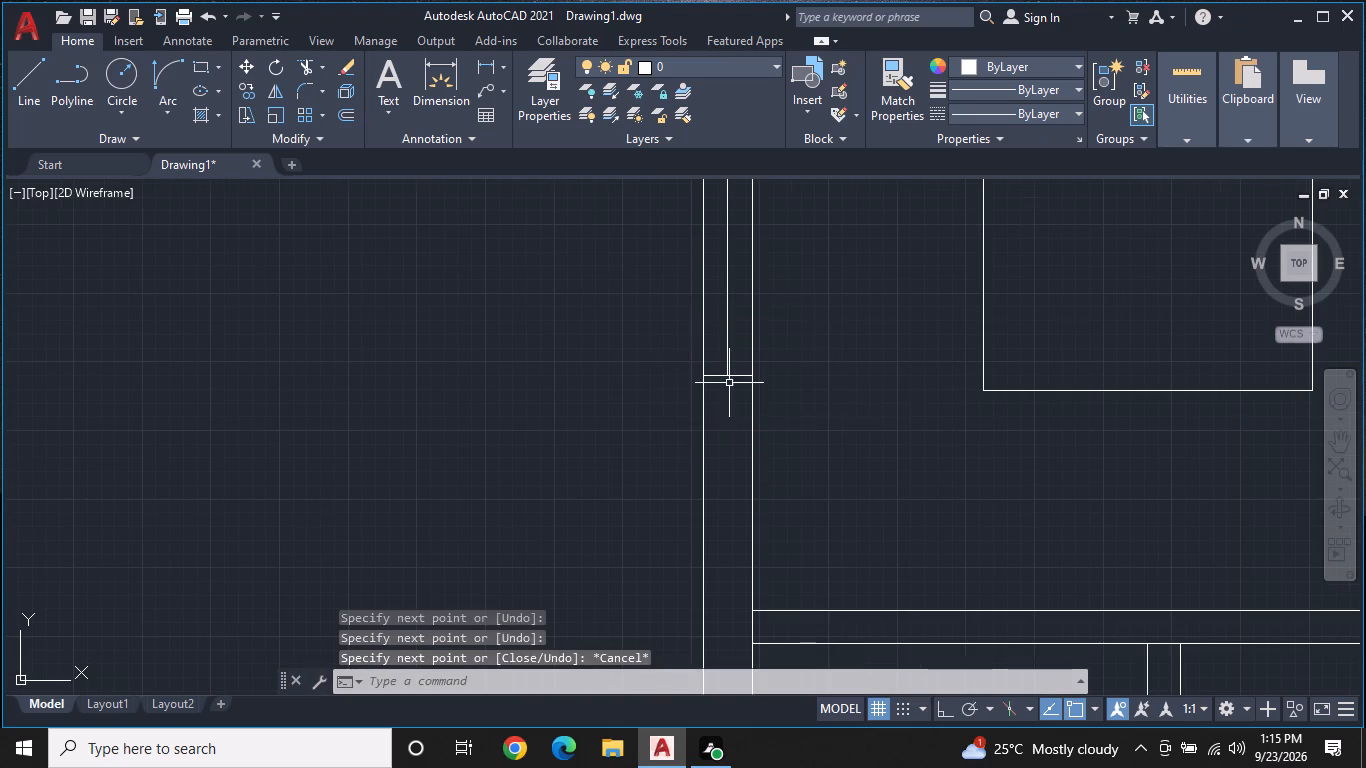
Offset the window's 3' center line by 1" to both sides.
{"action": "scroll", "coordinate": [729, 383], "scroll_direction": "down", "scroll_amount": 1}
{"action": "middle_click_drag", "start_coordinate": [731, 357], "coordinate": [709, 400]}
{"action": "scroll", "coordinate": [709, 400], "scroll_direction": "up", "scroll_amount": 1}
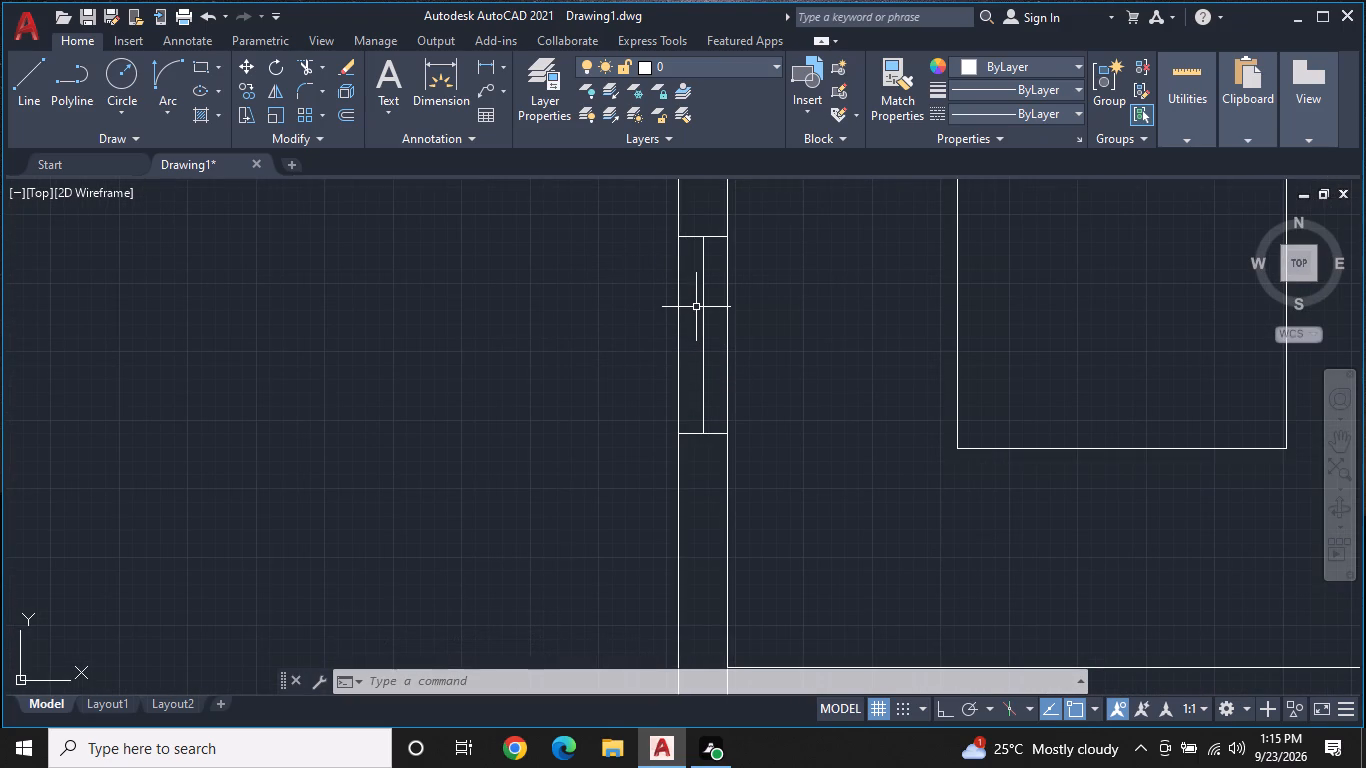
{"action": "type", "text": "OF"}
{"action": "key", "text": "space"}
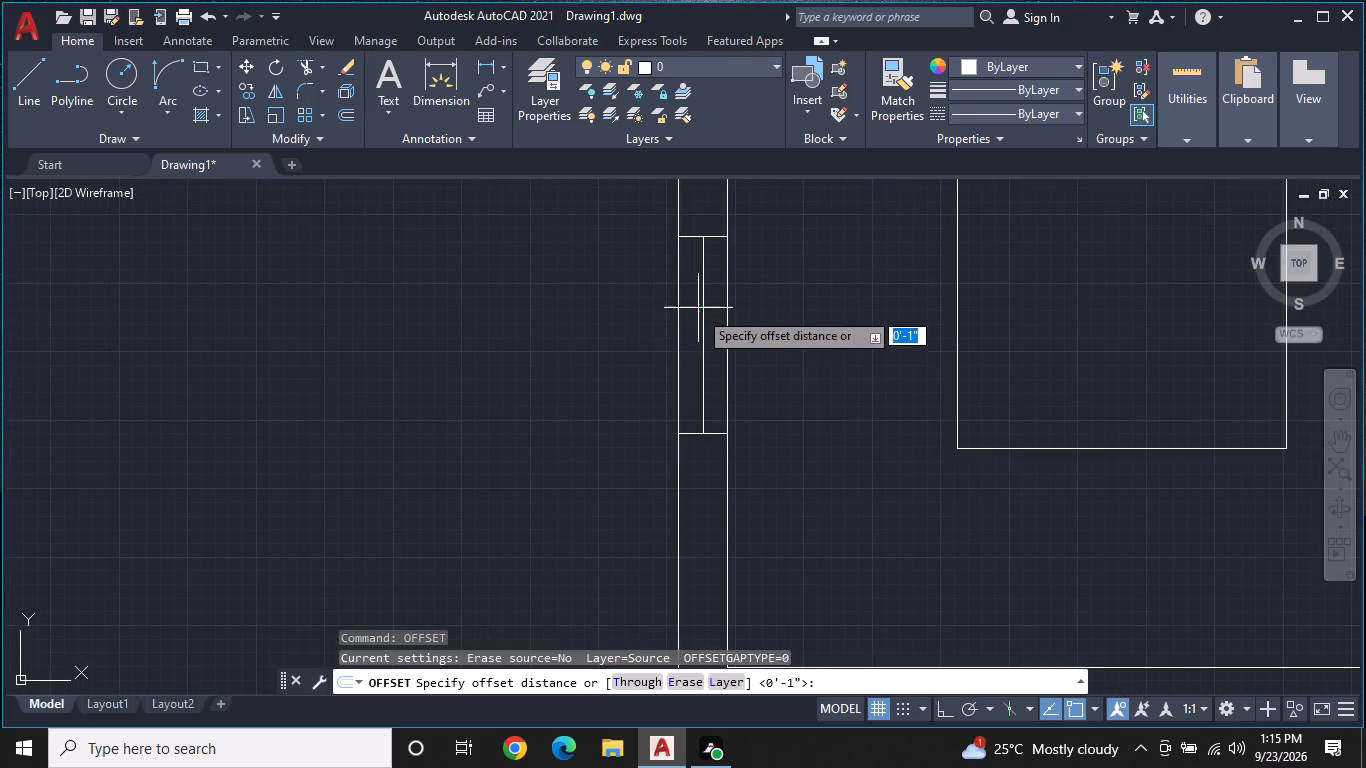
{"action": "key", "text": "Return"}
{"action": "left_click", "coordinate": [702, 337]}
{"action": "left_click", "coordinate": [687, 347]}
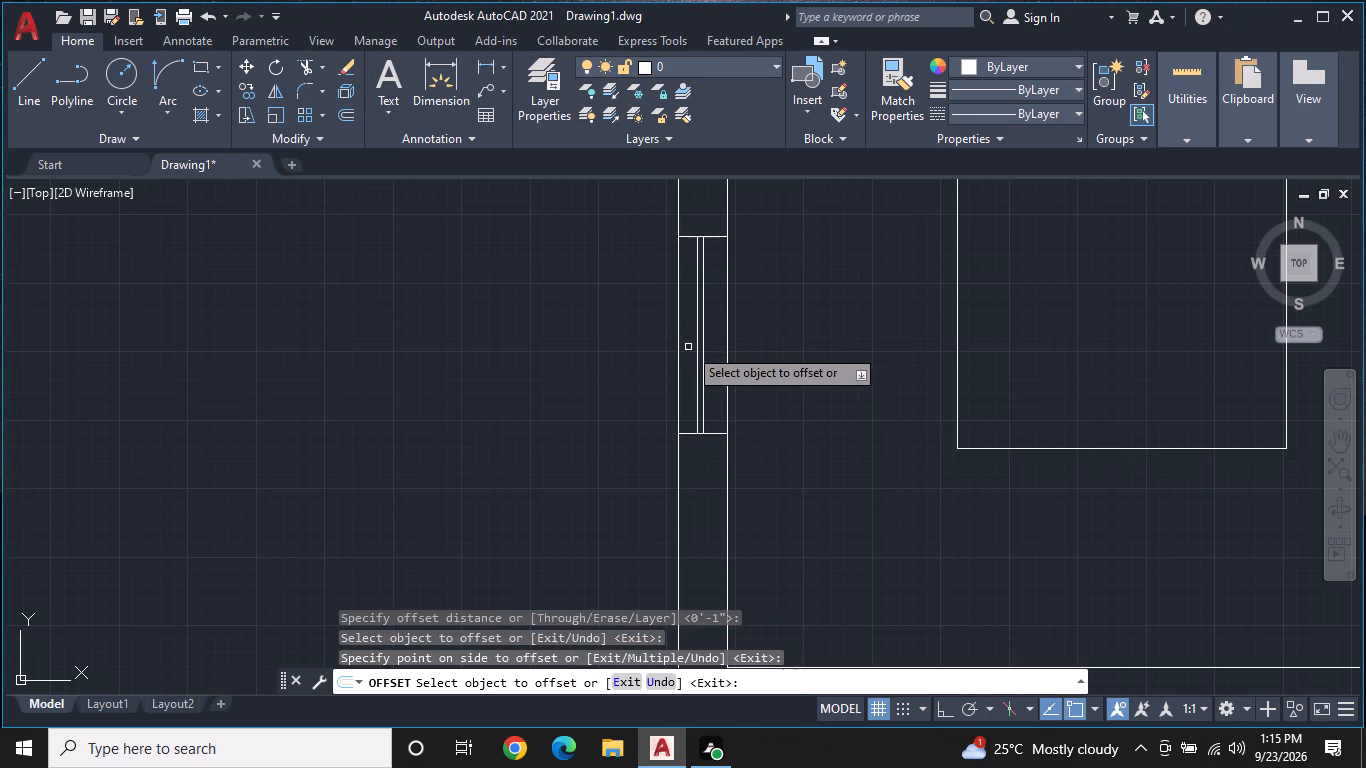
{"action": "left_click", "coordinate": [703, 361]}
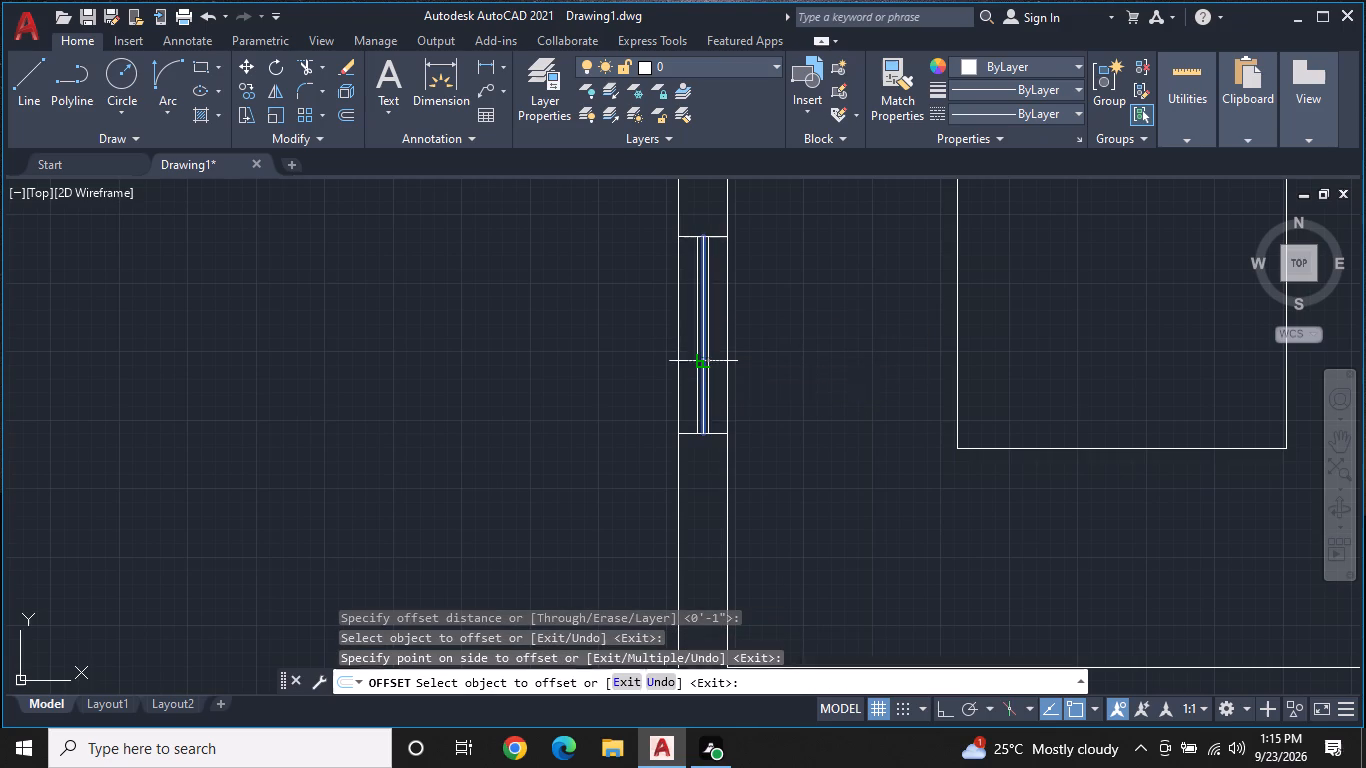
{"action": "left_click", "coordinate": [710, 359]}
{"action": "scroll", "coordinate": [710, 359], "scroll_direction": "up", "scroll_amount": 1}
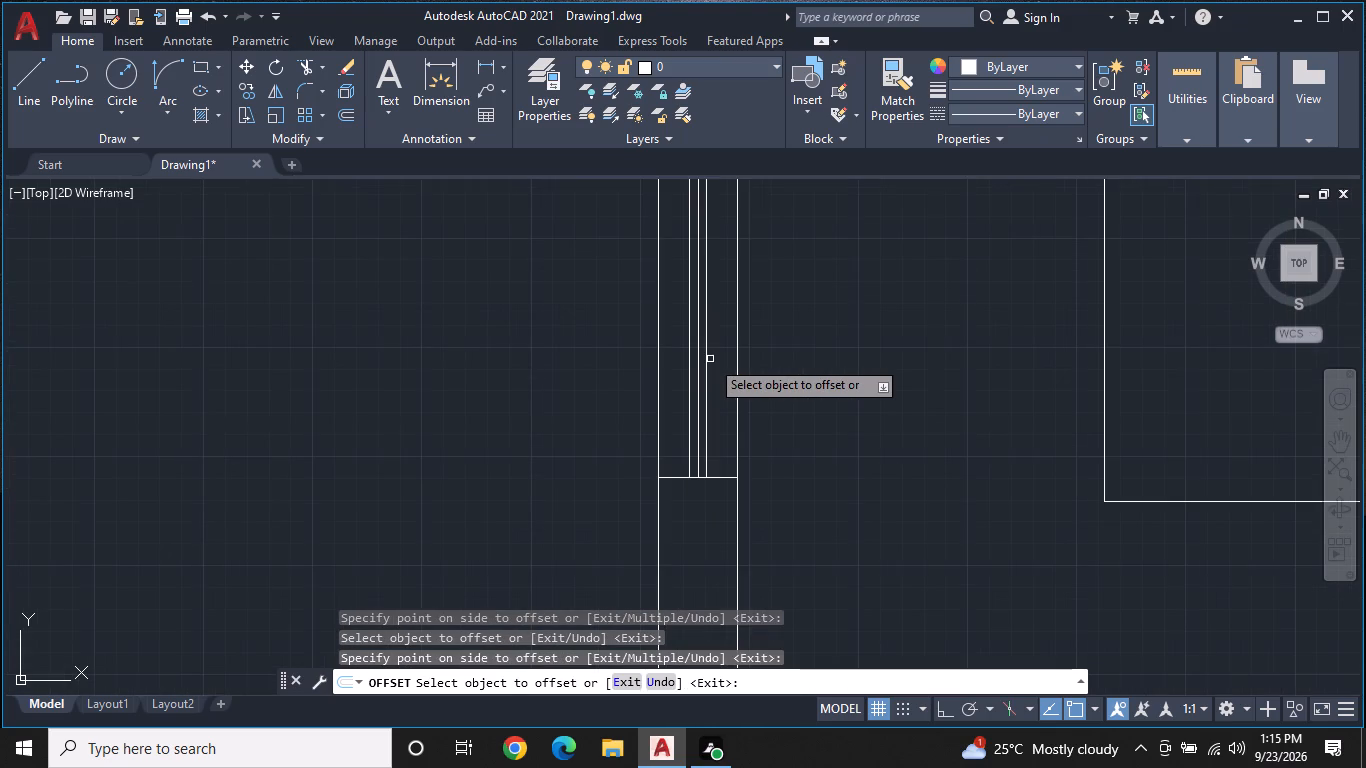
{"action": "key", "text": "Escape"}
Remove the window's original center line with Trim, keeping the two offset lines.
{"action": "type", "text": "TR"}
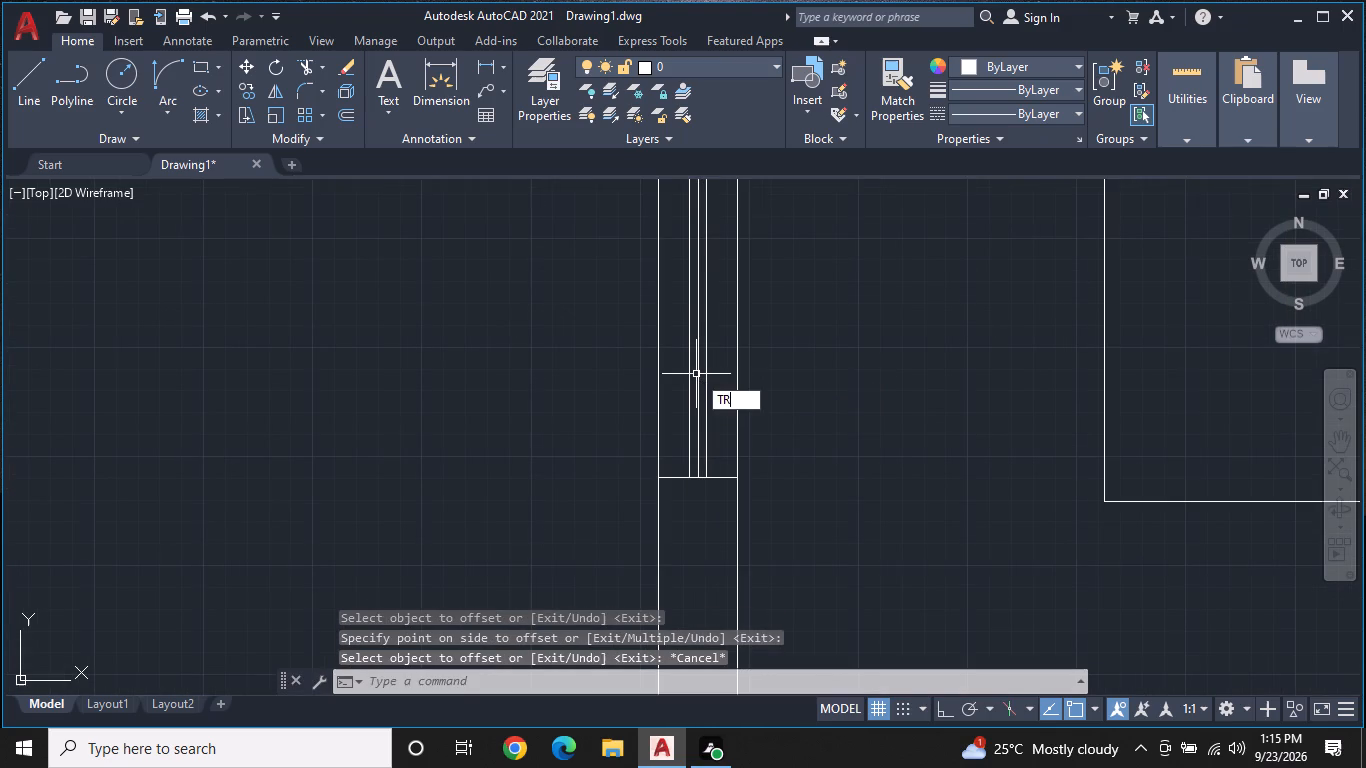
{"action": "key", "text": "space"}
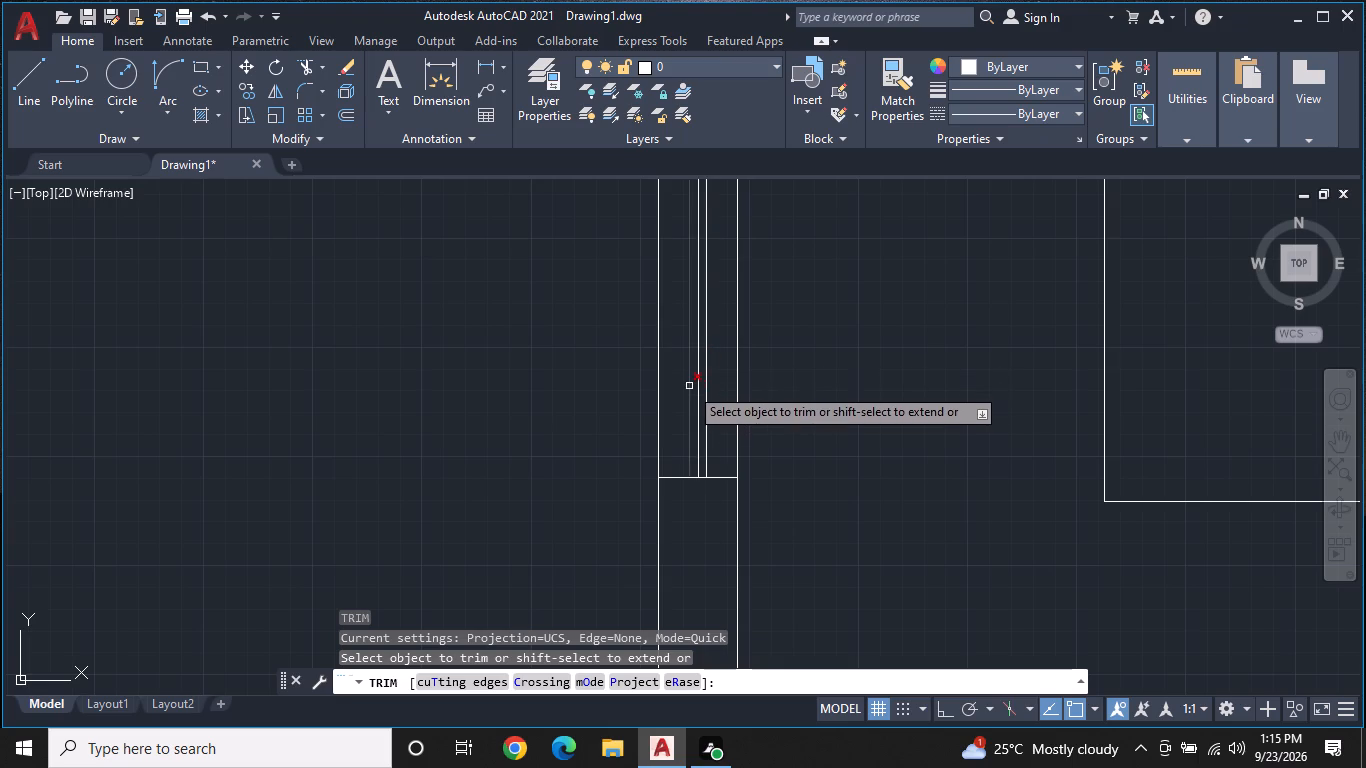
{"action": "scroll", "coordinate": [701, 396], "scroll_direction": "up", "scroll_amount": 1}
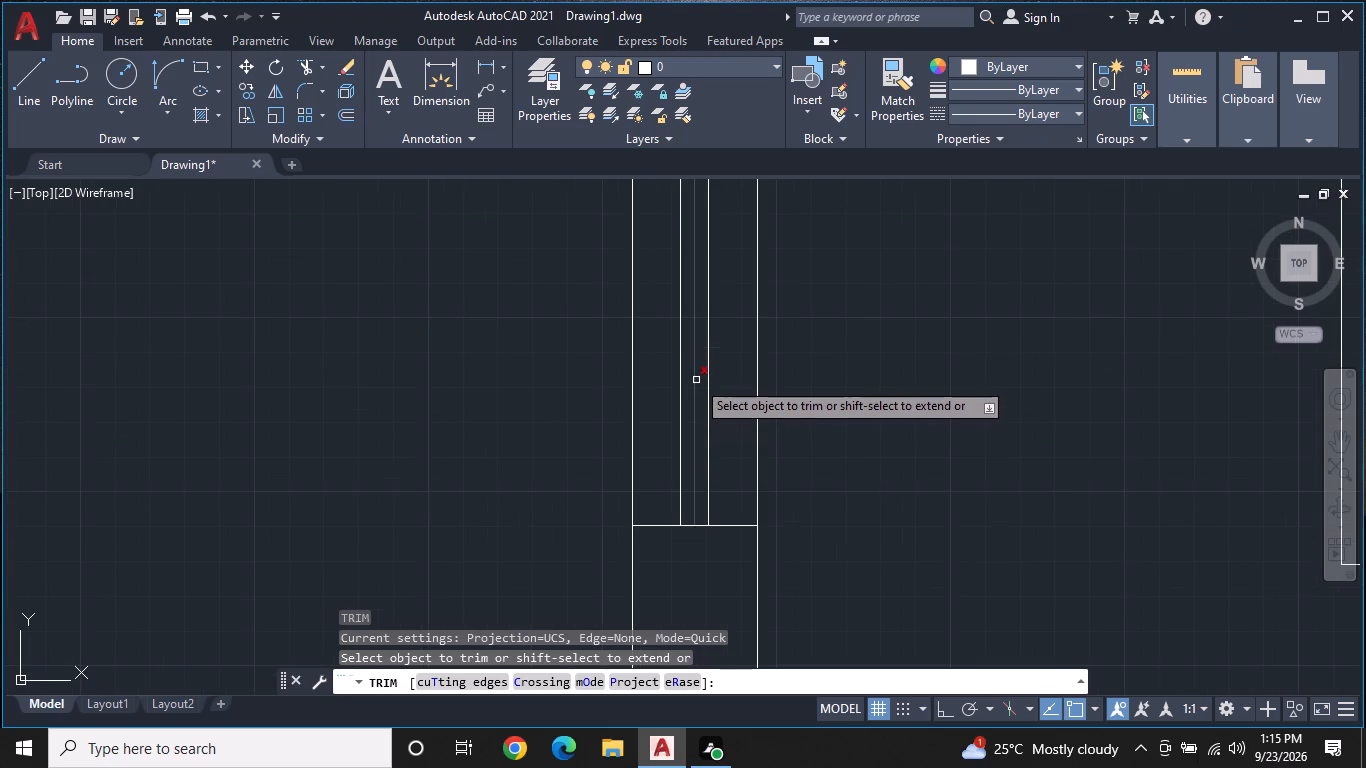
{"action": "left_click", "coordinate": [696, 376]}
{"action": "scroll", "coordinate": [696, 380], "scroll_direction": "down", "scroll_amount": 4}
{"action": "key", "text": "Escape"}
Start copying the upper bedroom window's end lines and two center lines, using its lower corner on the inner wall face as base point.
{"action": "scroll", "coordinate": [705, 334], "scroll_direction": "up", "scroll_amount": 1}
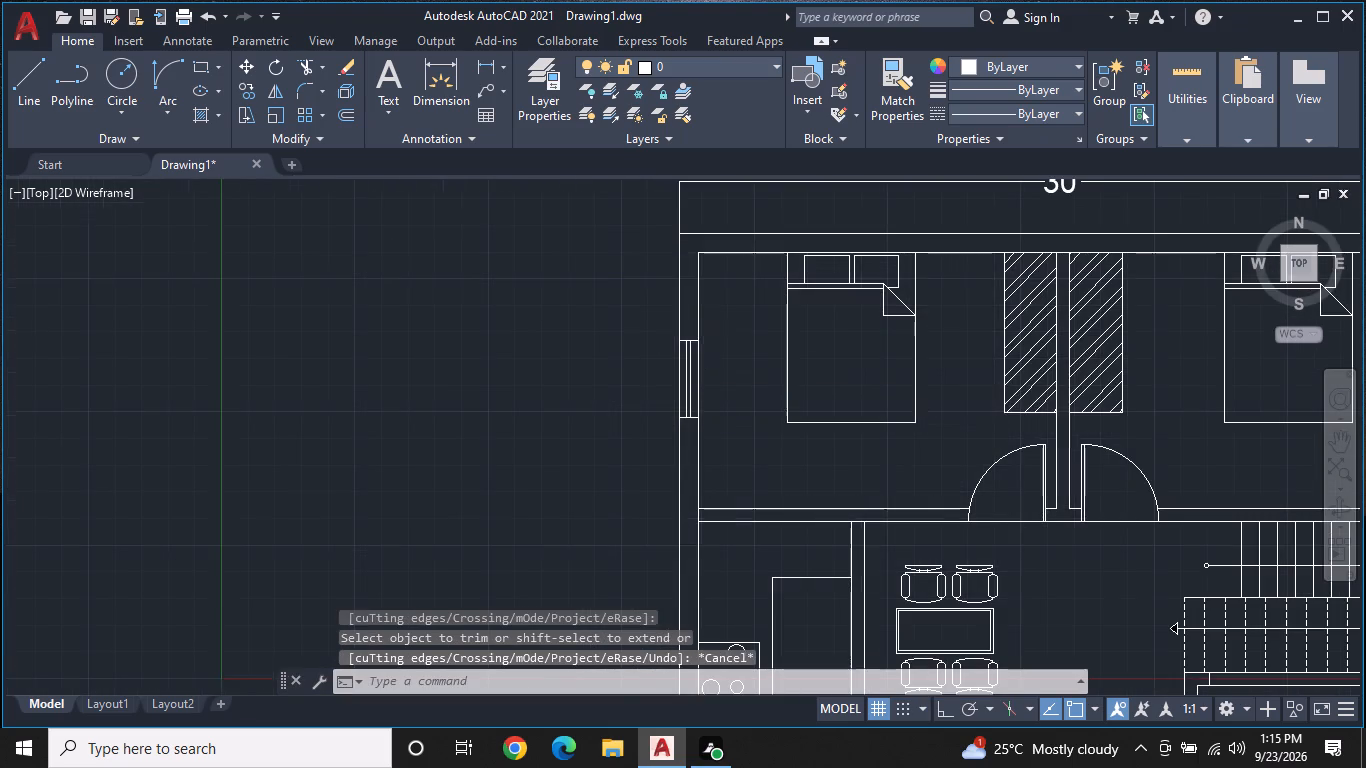
{"action": "scroll", "coordinate": [705, 334], "scroll_direction": "up", "scroll_amount": 1}
{"action": "left_click", "coordinate": [679, 351]}
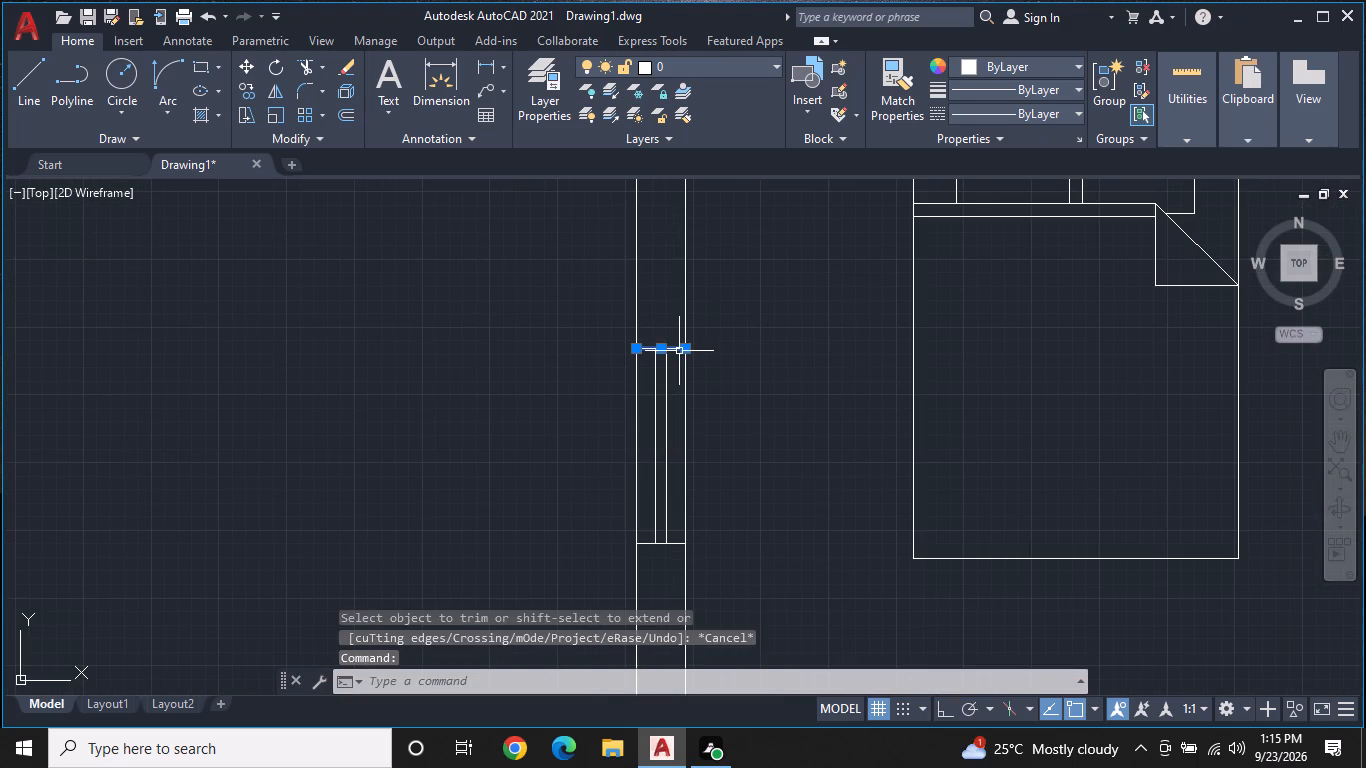
{"action": "left_click", "coordinate": [671, 544]}
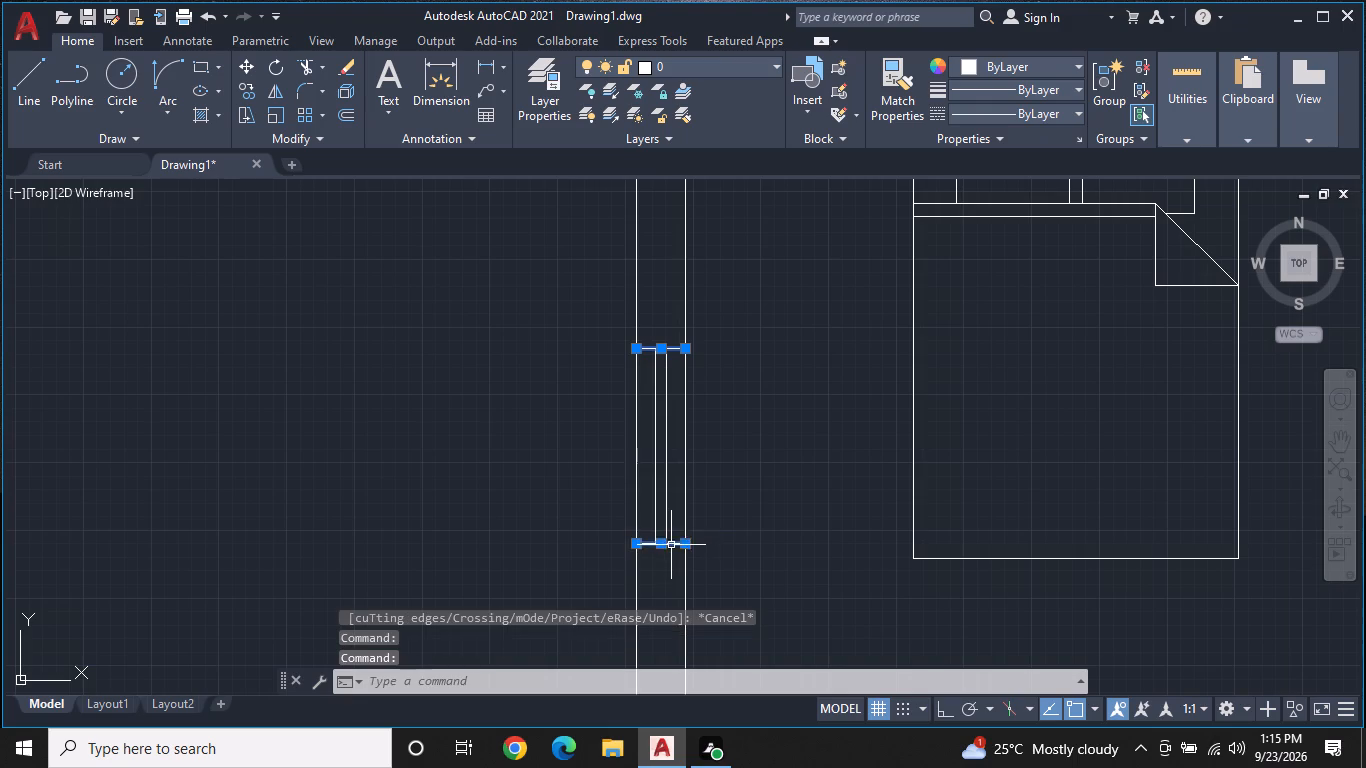
{"action": "left_click", "coordinate": [665, 519]}
{"action": "double_click", "coordinate": [656, 465]}
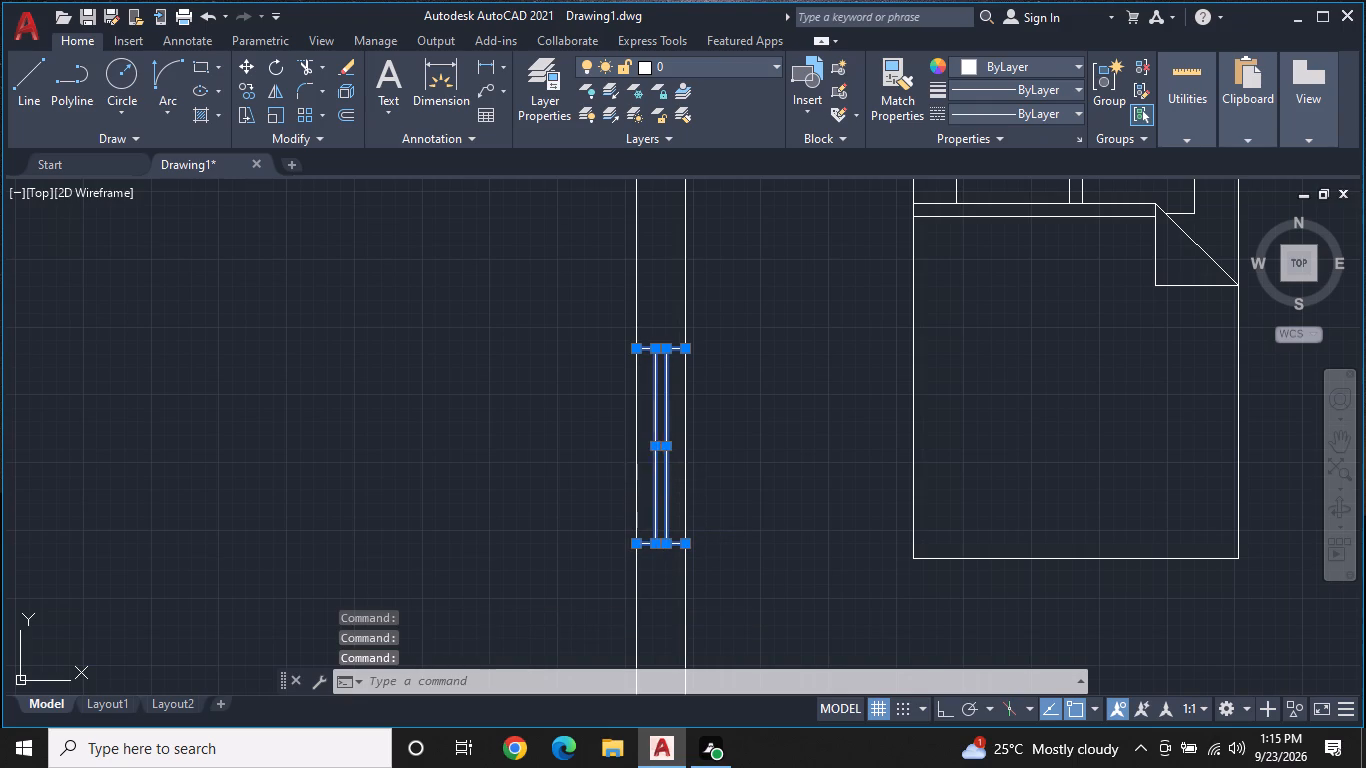
{"action": "right_click", "coordinate": [718, 533]}
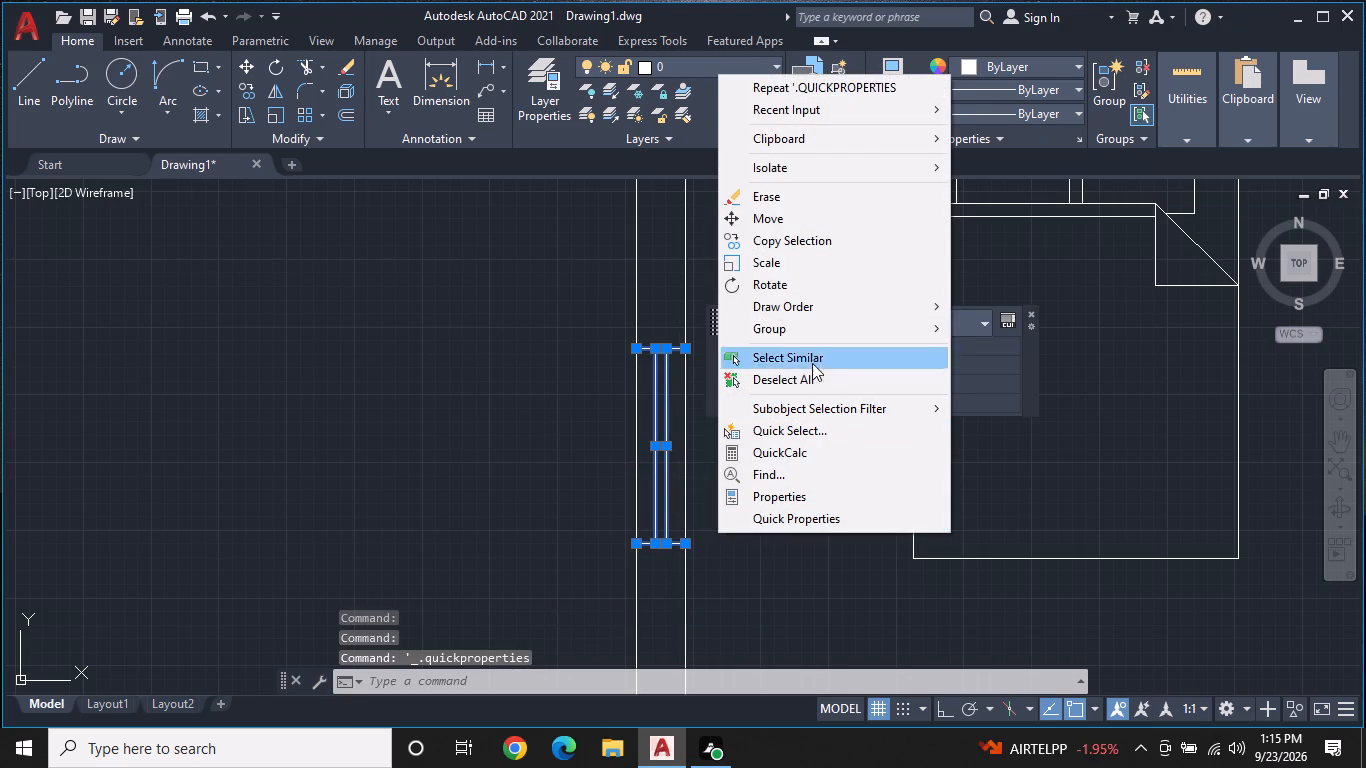
{"action": "left_click", "coordinate": [835, 242]}
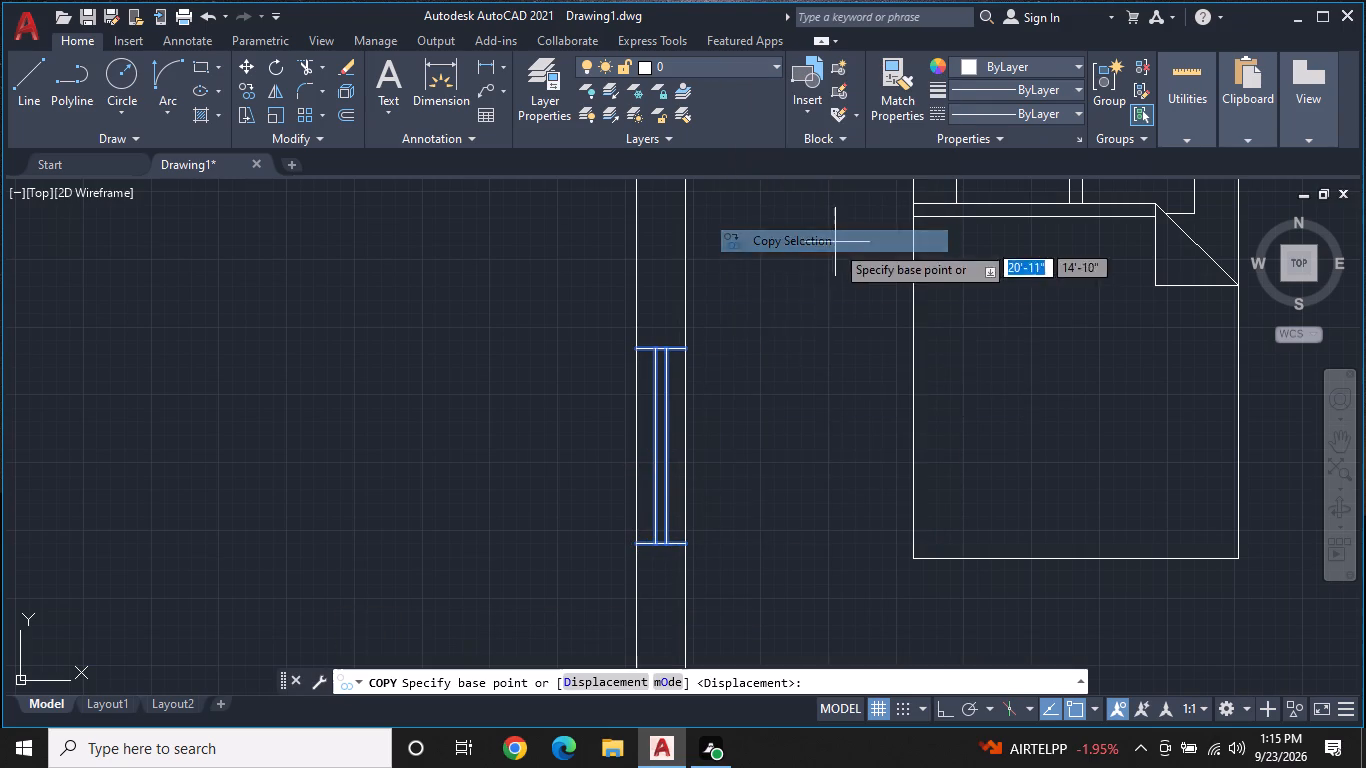
{"action": "scroll", "coordinate": [742, 466], "scroll_direction": "down", "scroll_amount": 1}
{"action": "middle_click_drag", "start_coordinate": [734, 500], "coordinate": [740, 461]}
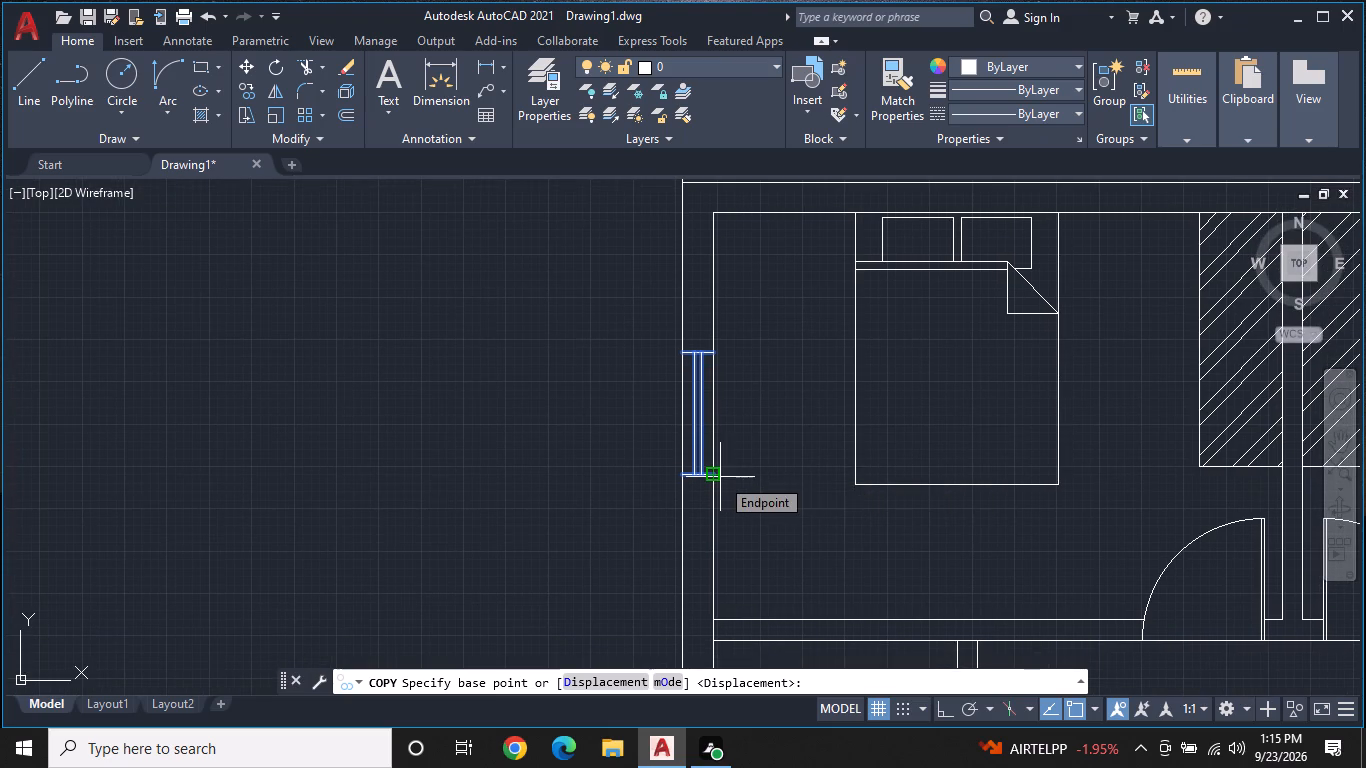
{"action": "left_click", "coordinate": [718, 479]}
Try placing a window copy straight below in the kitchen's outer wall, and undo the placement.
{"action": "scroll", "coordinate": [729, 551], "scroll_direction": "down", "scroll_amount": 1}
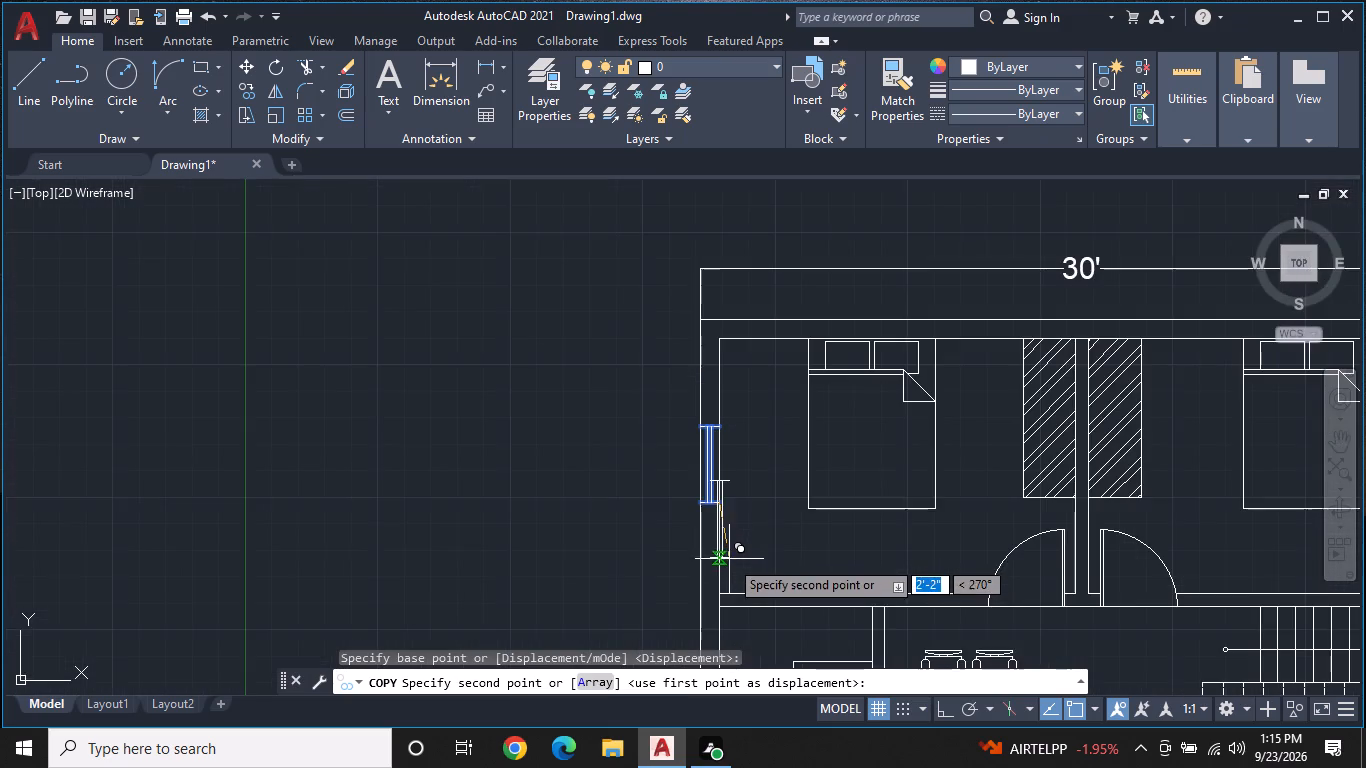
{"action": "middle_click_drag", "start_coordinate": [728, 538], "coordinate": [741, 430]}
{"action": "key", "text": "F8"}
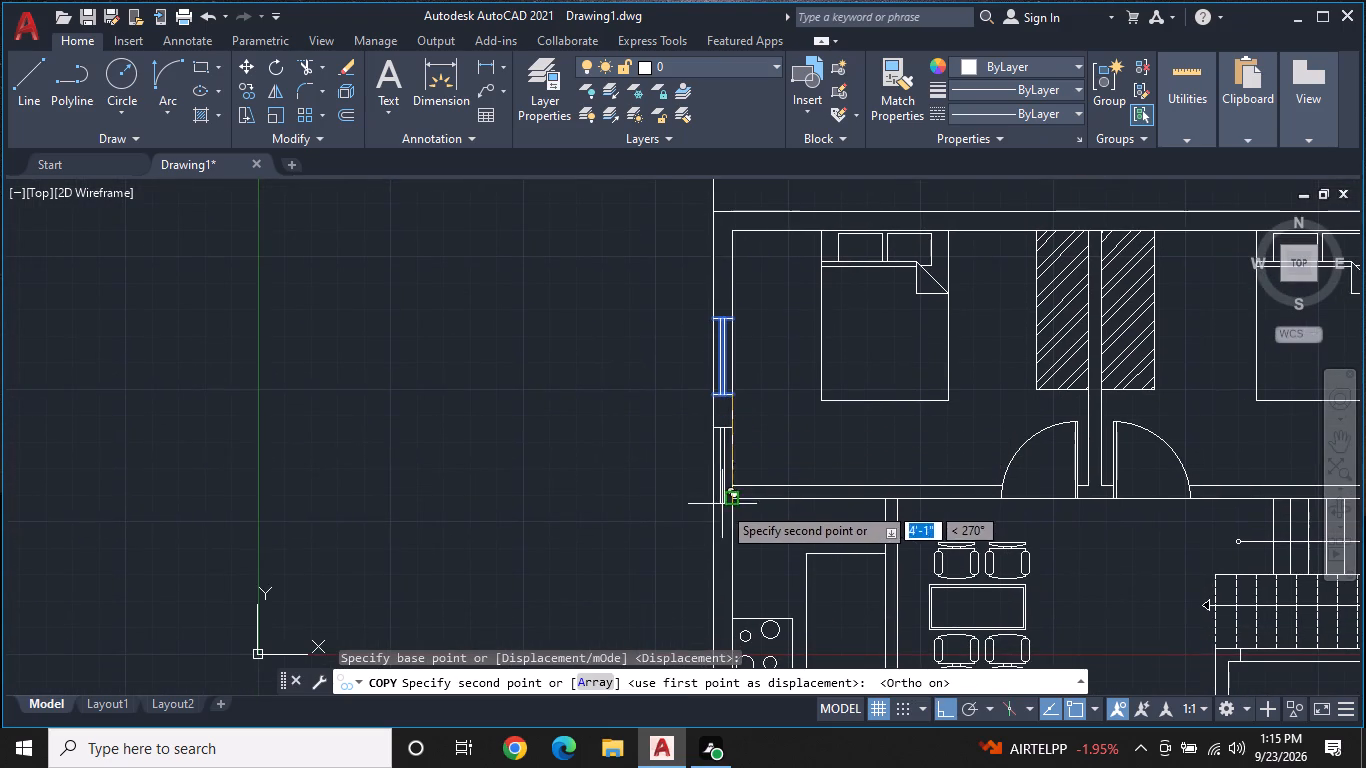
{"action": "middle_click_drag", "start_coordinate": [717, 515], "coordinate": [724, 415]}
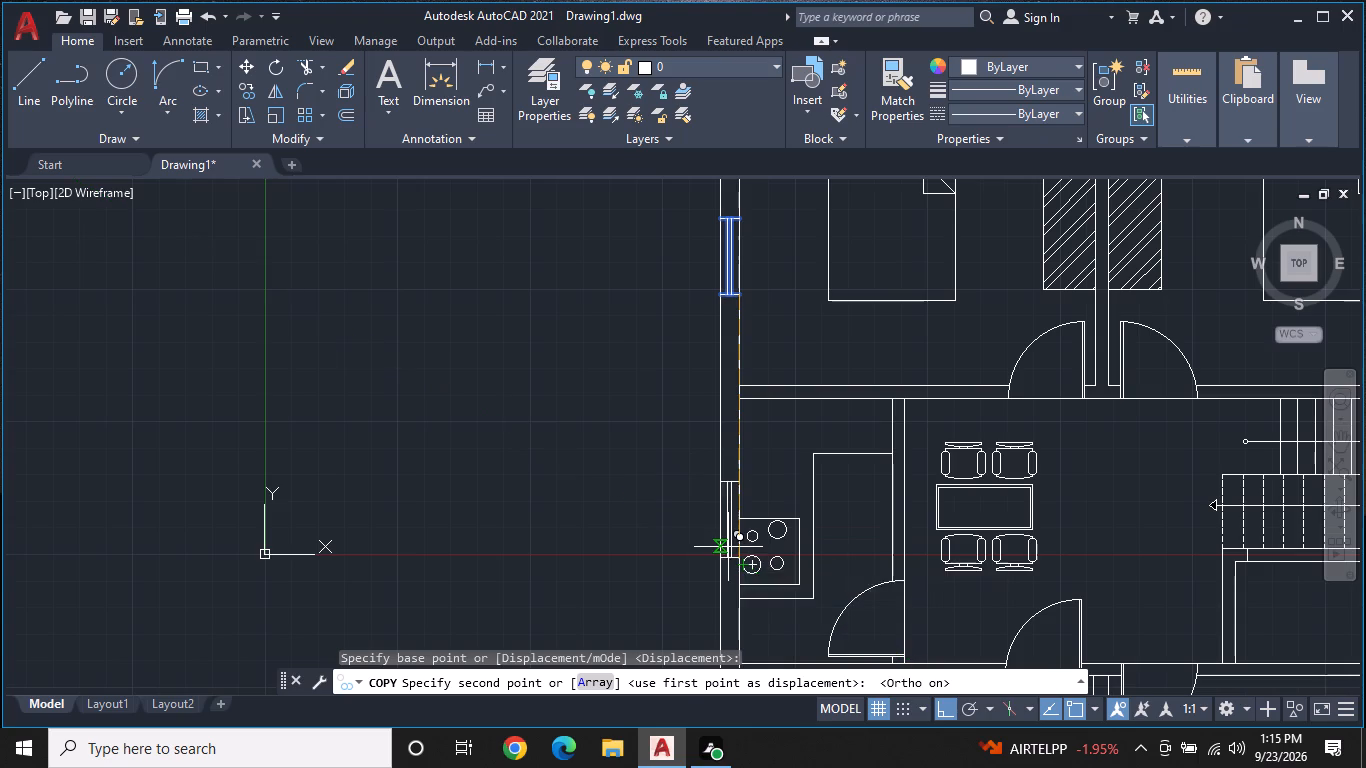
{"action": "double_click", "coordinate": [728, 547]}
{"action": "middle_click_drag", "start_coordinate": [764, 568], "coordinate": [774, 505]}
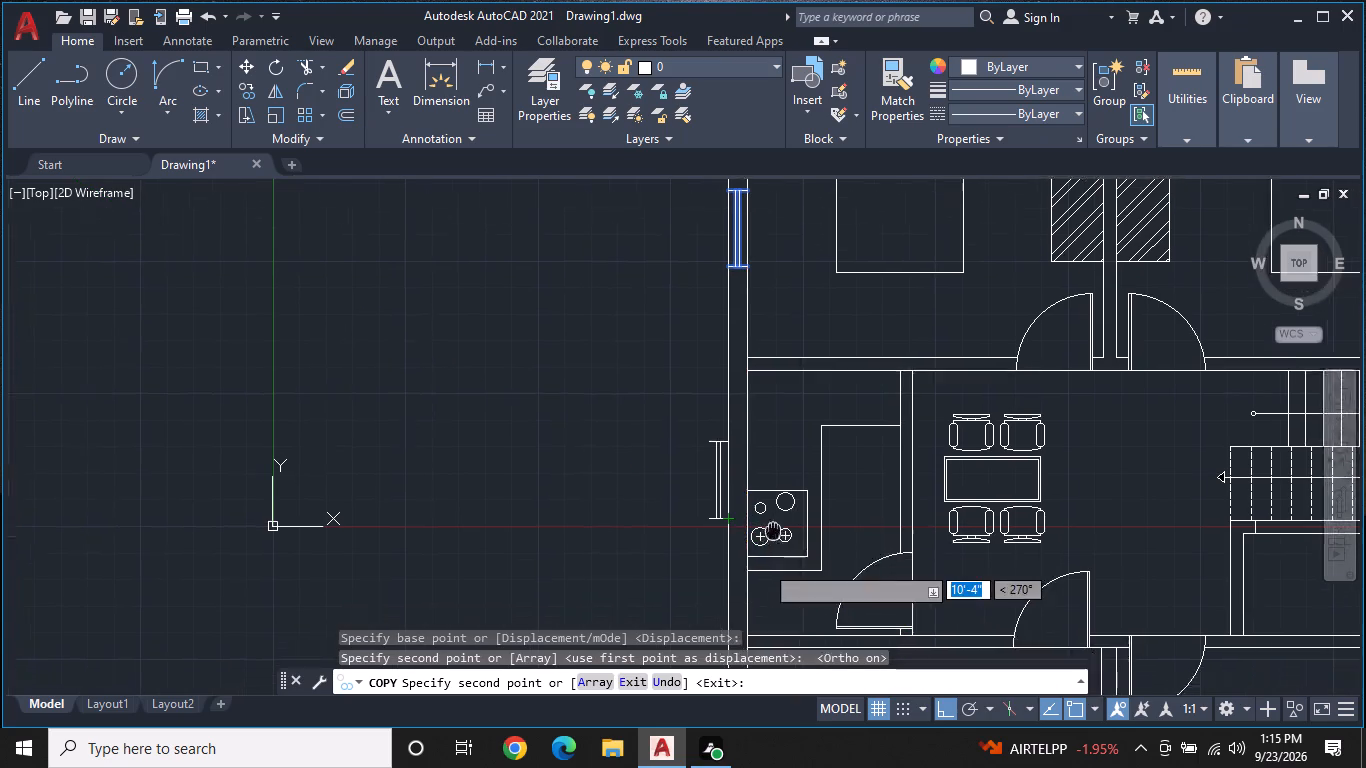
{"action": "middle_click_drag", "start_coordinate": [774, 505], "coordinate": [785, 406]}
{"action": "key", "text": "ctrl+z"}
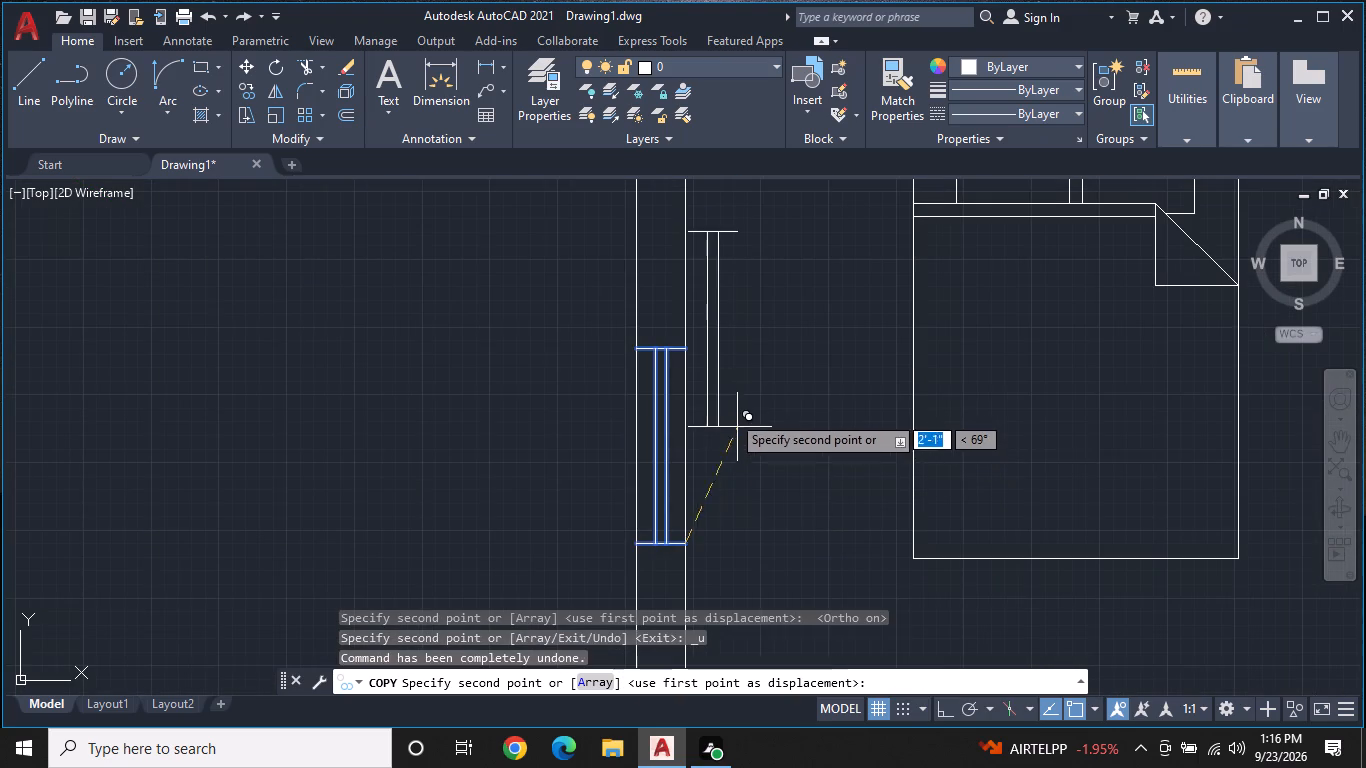
Place a copy of the window about 9'-3" straight below the original, in the kitchen's outer wall near the stove.
{"action": "scroll", "coordinate": [720, 396], "scroll_direction": "down", "scroll_amount": 2}
{"action": "scroll", "coordinate": [722, 493], "scroll_direction": "down", "scroll_amount": 1}
{"action": "middle_click_drag", "start_coordinate": [720, 498], "coordinate": [734, 395]}
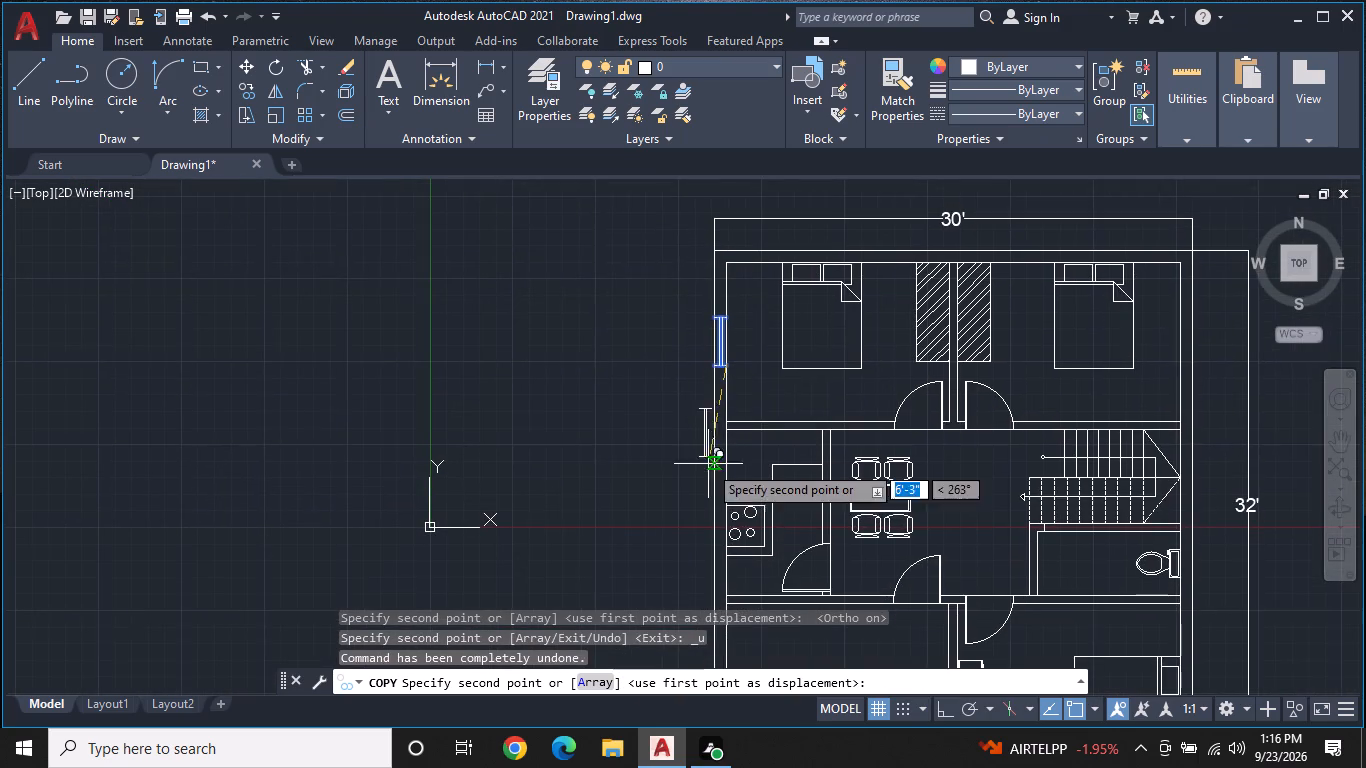
{"action": "scroll", "coordinate": [723, 515], "scroll_direction": "up", "scroll_amount": 2}
{"action": "key", "text": "F8"}
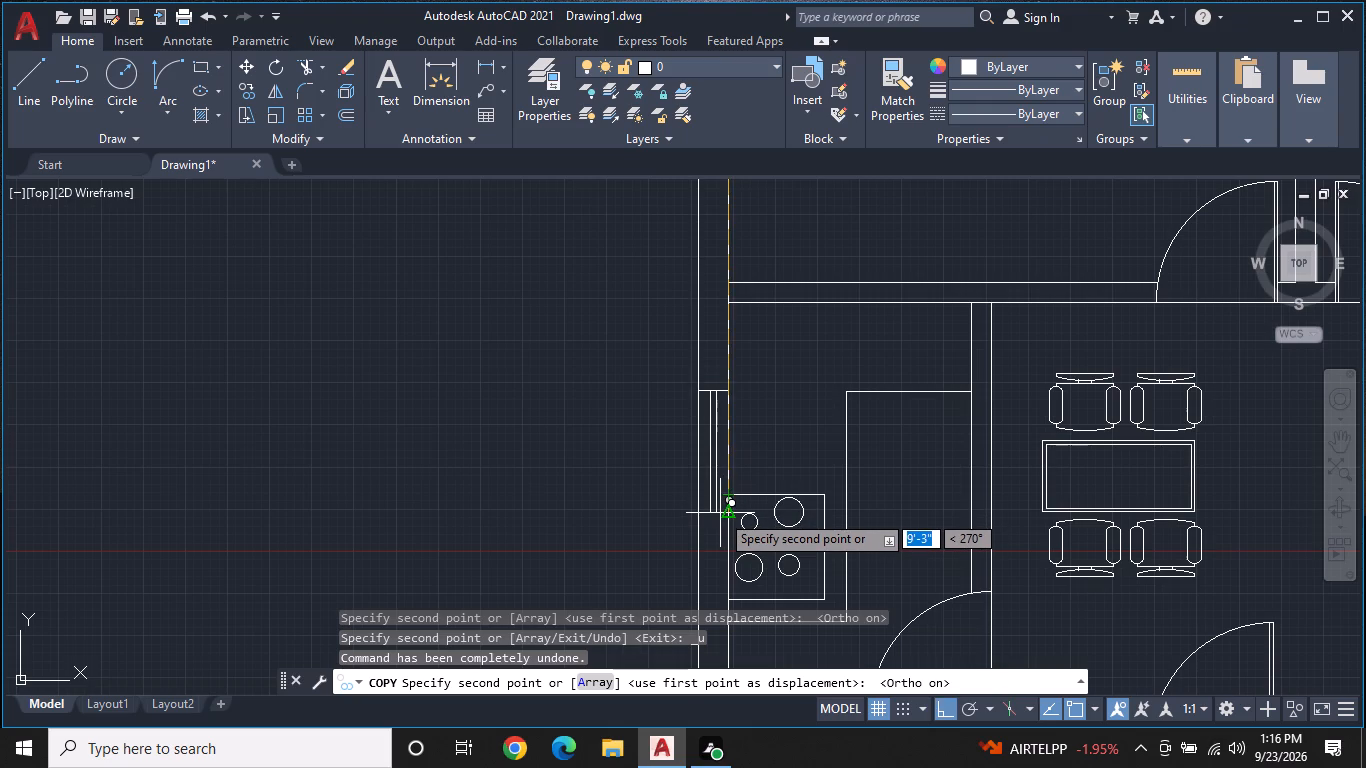
{"action": "left_click", "coordinate": [720, 513]}
Place a window copy in the opposite outer wall at the other upper bedroom, with Ortho off and aligned to the wall's outer face.
{"action": "middle_click_drag", "start_coordinate": [740, 544], "coordinate": [793, 336]}
{"action": "scroll", "coordinate": [795, 322], "scroll_direction": "down", "scroll_amount": 2}
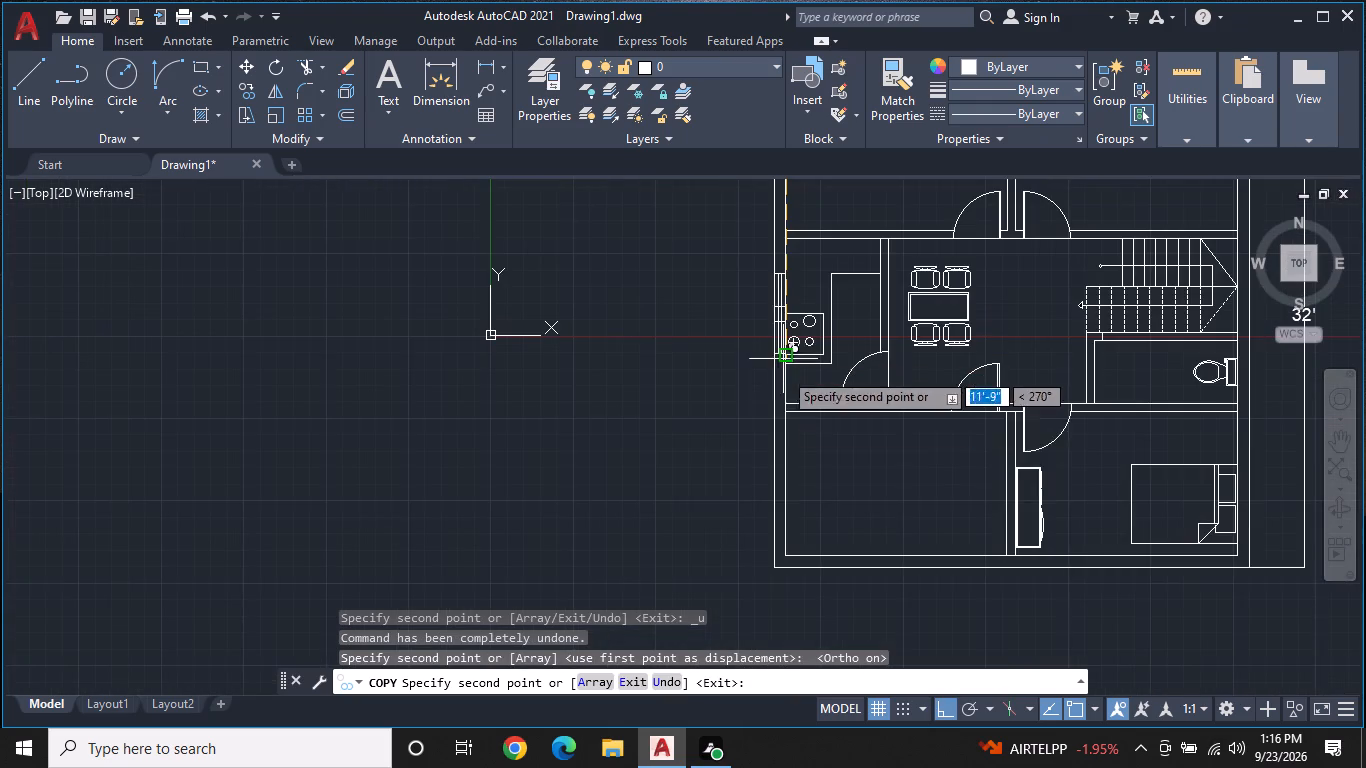
{"action": "middle_click_drag", "start_coordinate": [792, 458], "coordinate": [792, 377]}
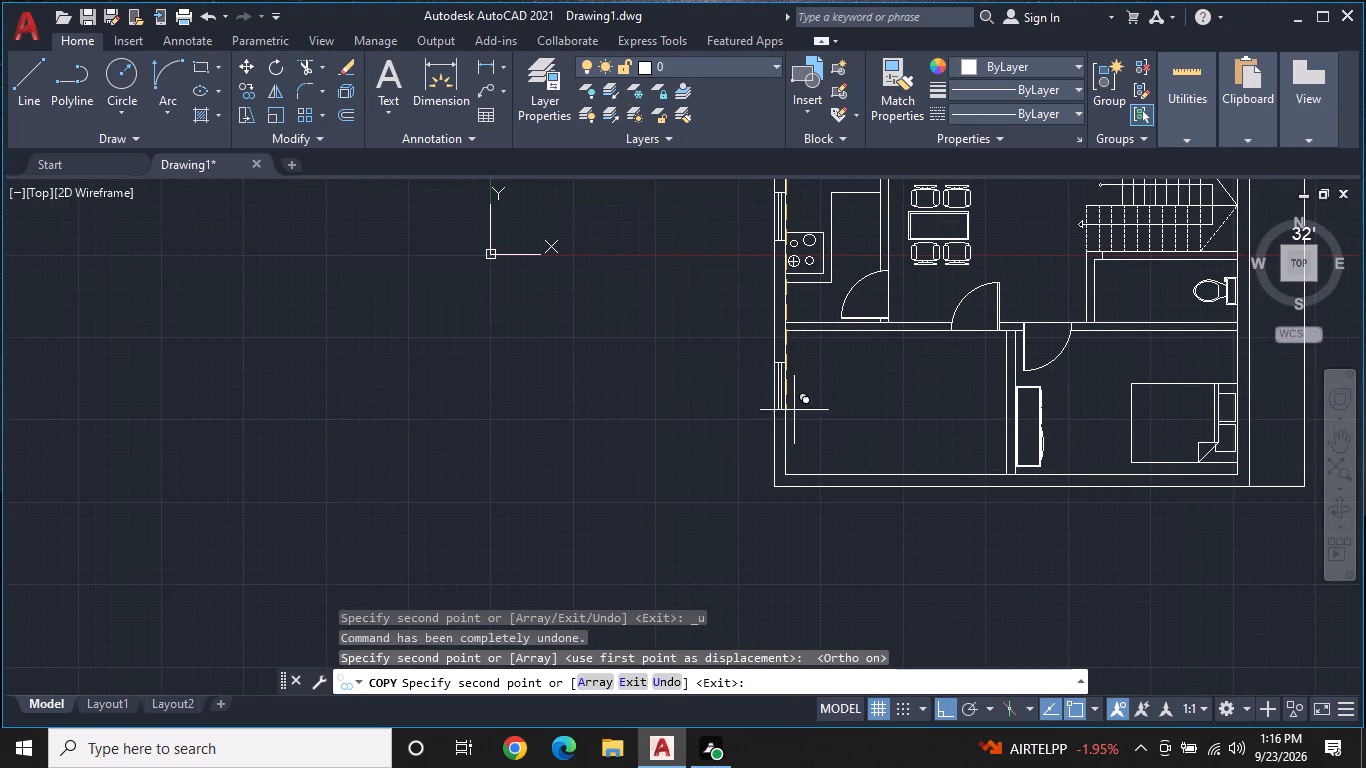
{"action": "middle_click_drag", "start_coordinate": [805, 429], "coordinate": [960, 438]}
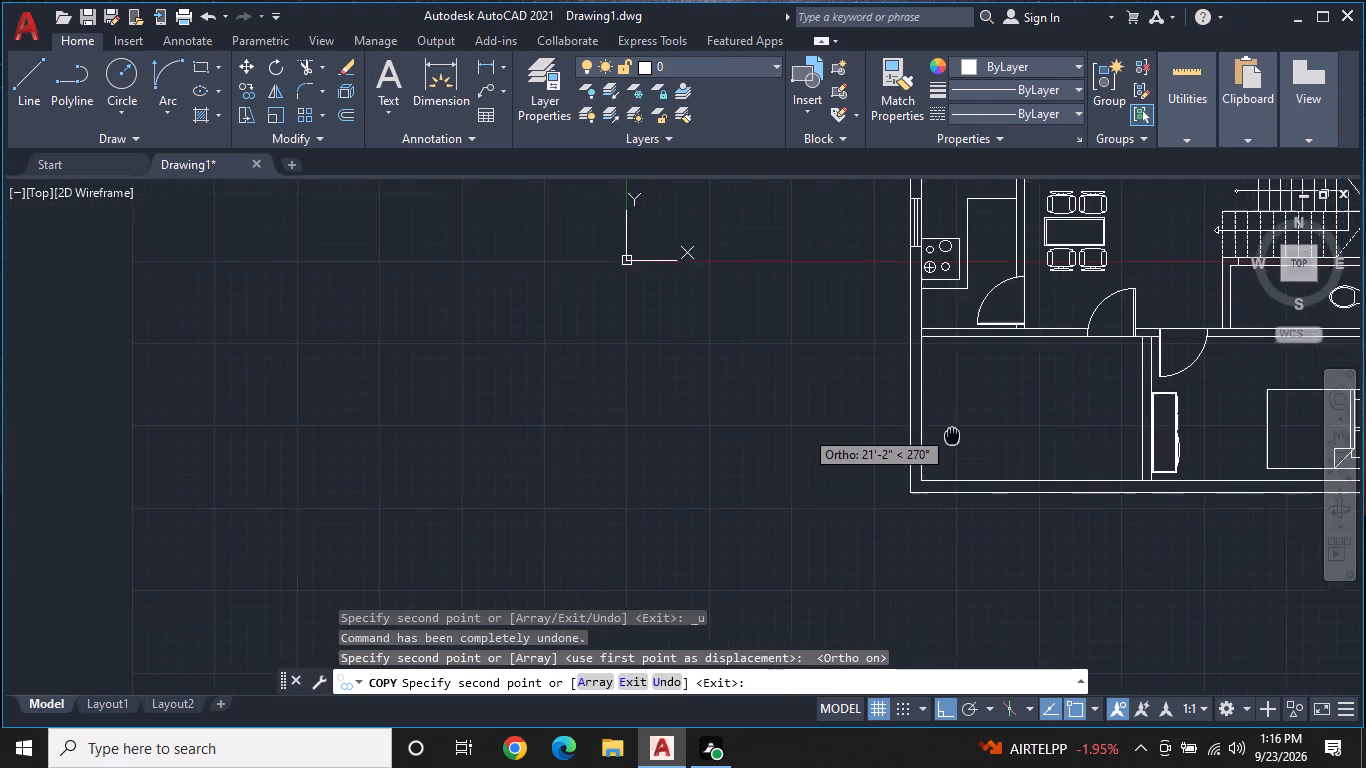
{"action": "middle_click_drag", "start_coordinate": [960, 438], "coordinate": [554, 456]}
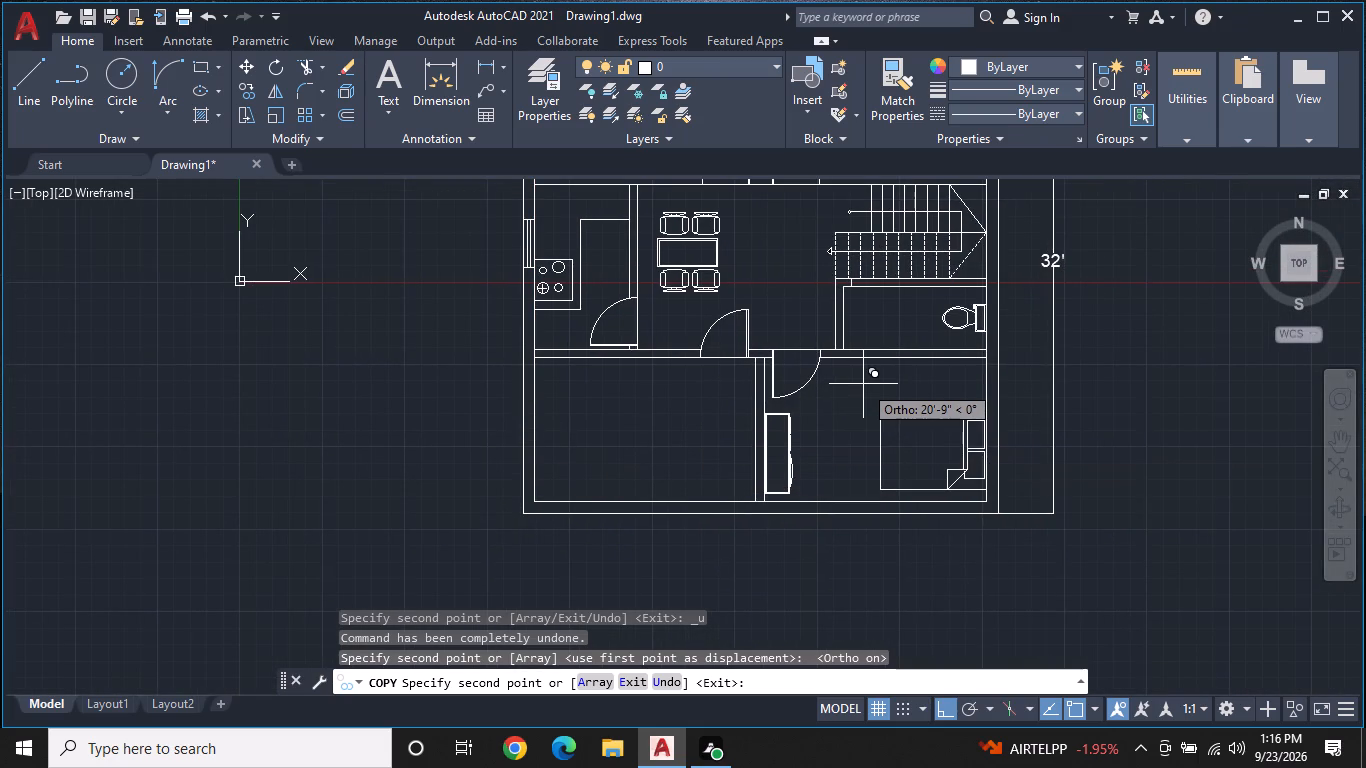
{"action": "key", "text": "F8"}
{"action": "middle_click_drag", "start_coordinate": [923, 328], "coordinate": [795, 399]}
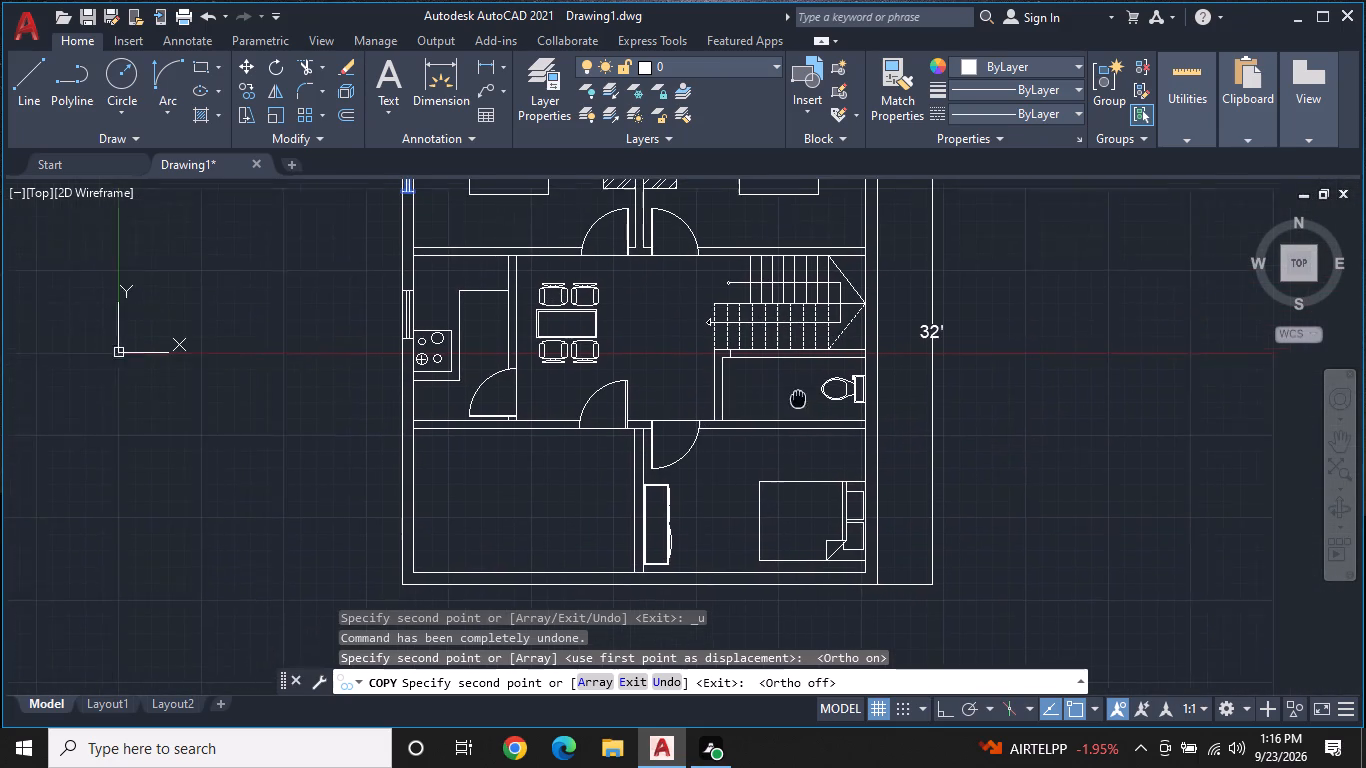
{"action": "middle_click_drag", "start_coordinate": [795, 399], "coordinate": [786, 401]}
{"action": "middle_click_drag", "start_coordinate": [858, 342], "coordinate": [827, 482]}
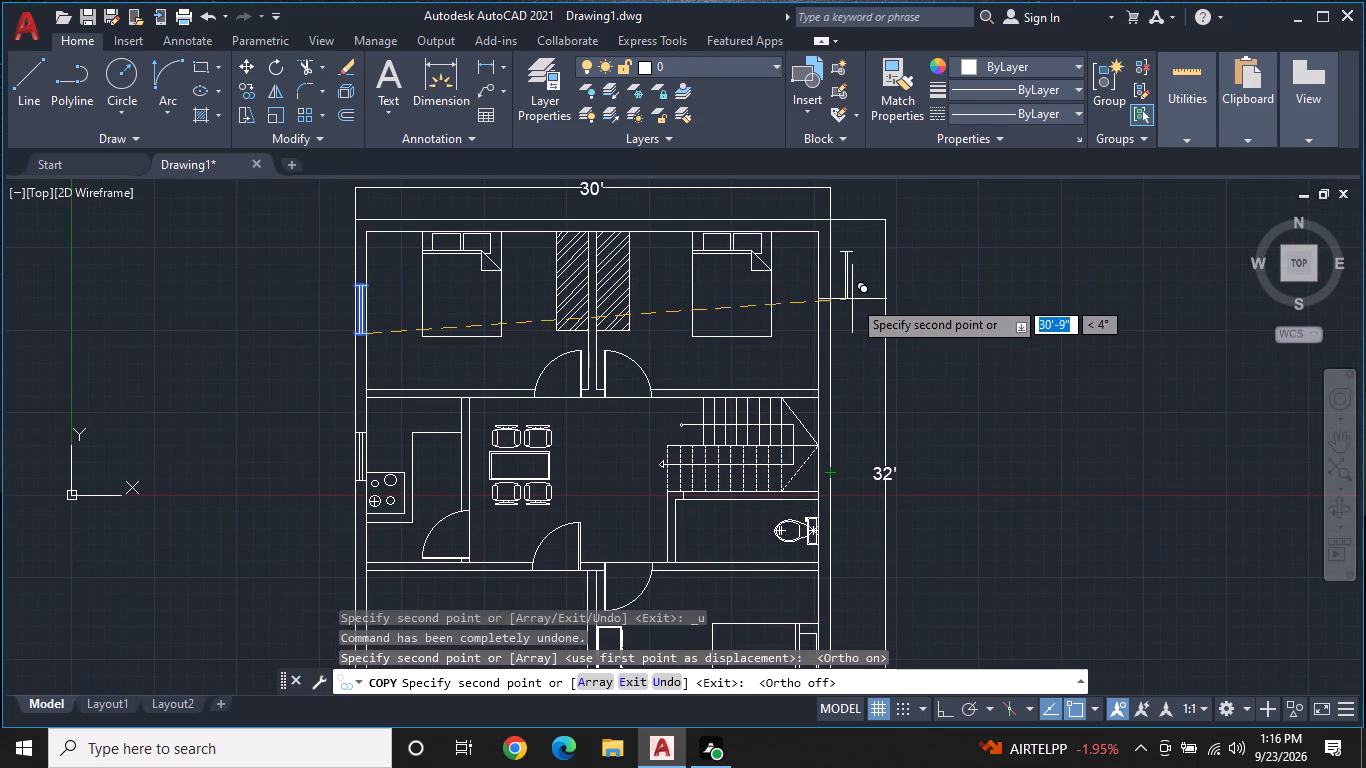
{"action": "left_click", "coordinate": [828, 337]}
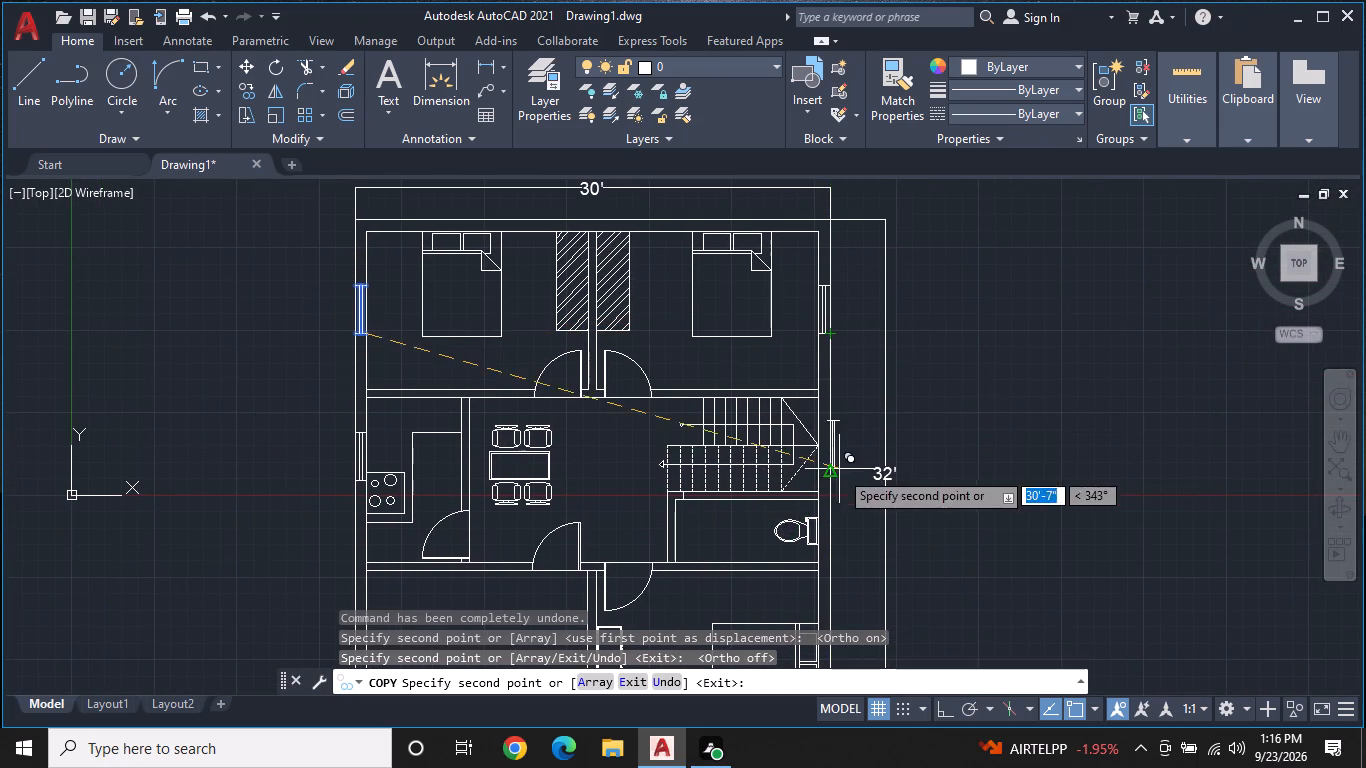
Place two more window copies in the same outer wall, beside the staircase and beside the lower bedroom's bed.
{"action": "middle_click_drag", "start_coordinate": [846, 466], "coordinate": [872, 360]}
{"action": "middle_click_drag", "start_coordinate": [882, 465], "coordinate": [888, 421]}
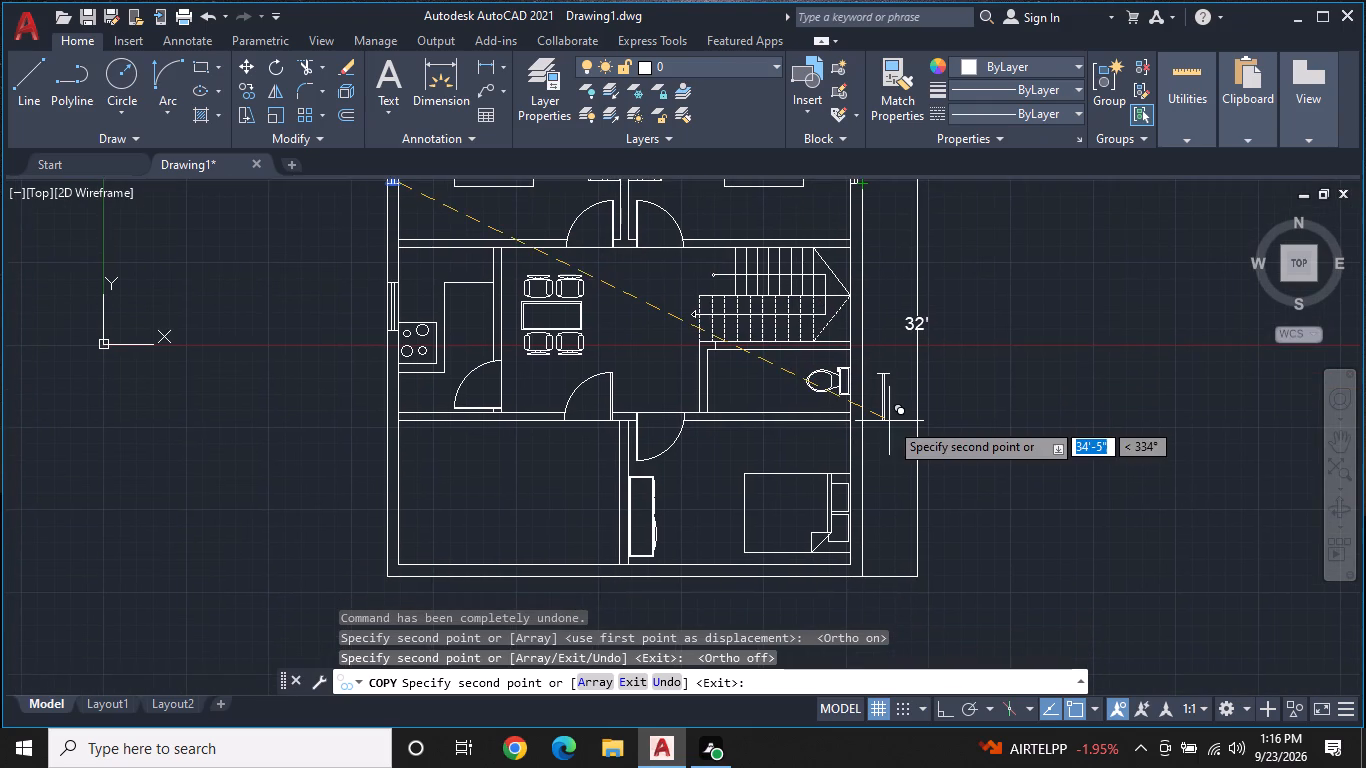
{"action": "left_click", "coordinate": [865, 318]}
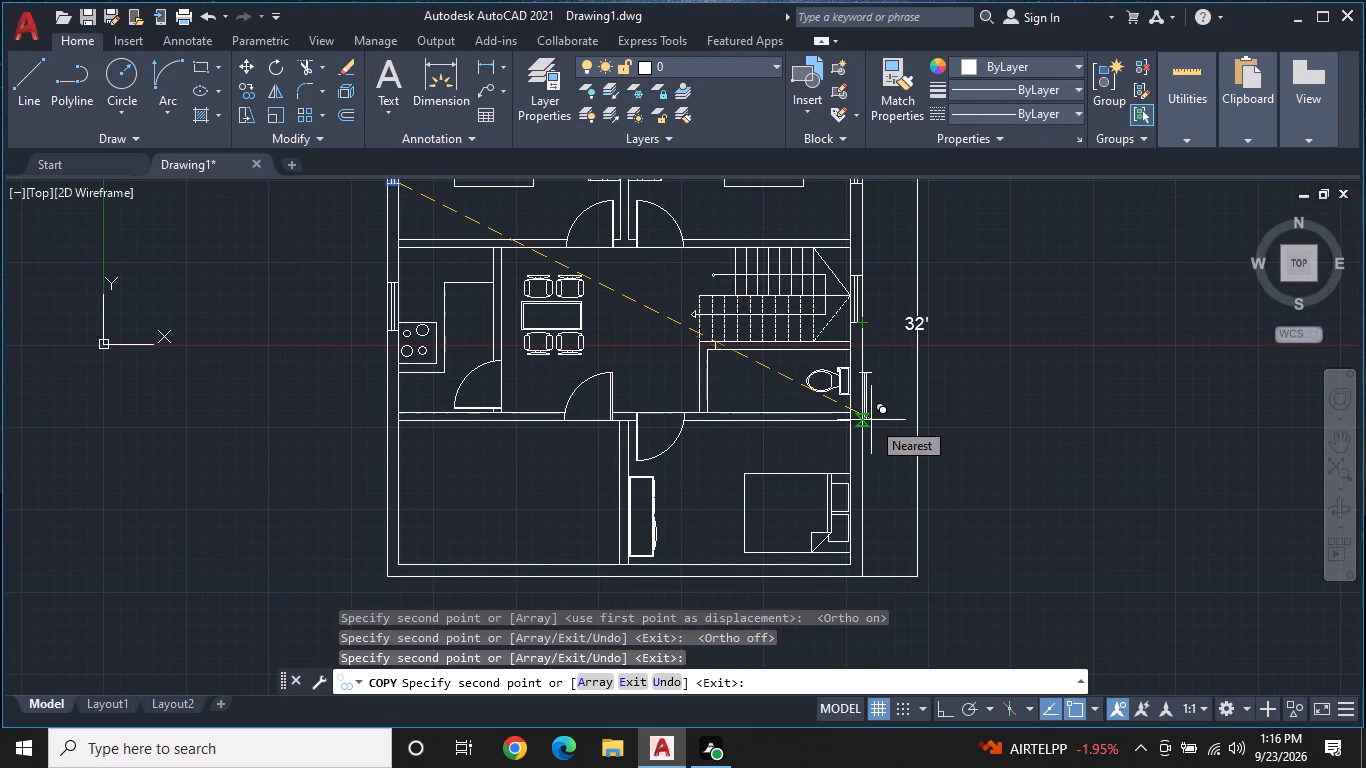
{"action": "left_click", "coordinate": [872, 527]}
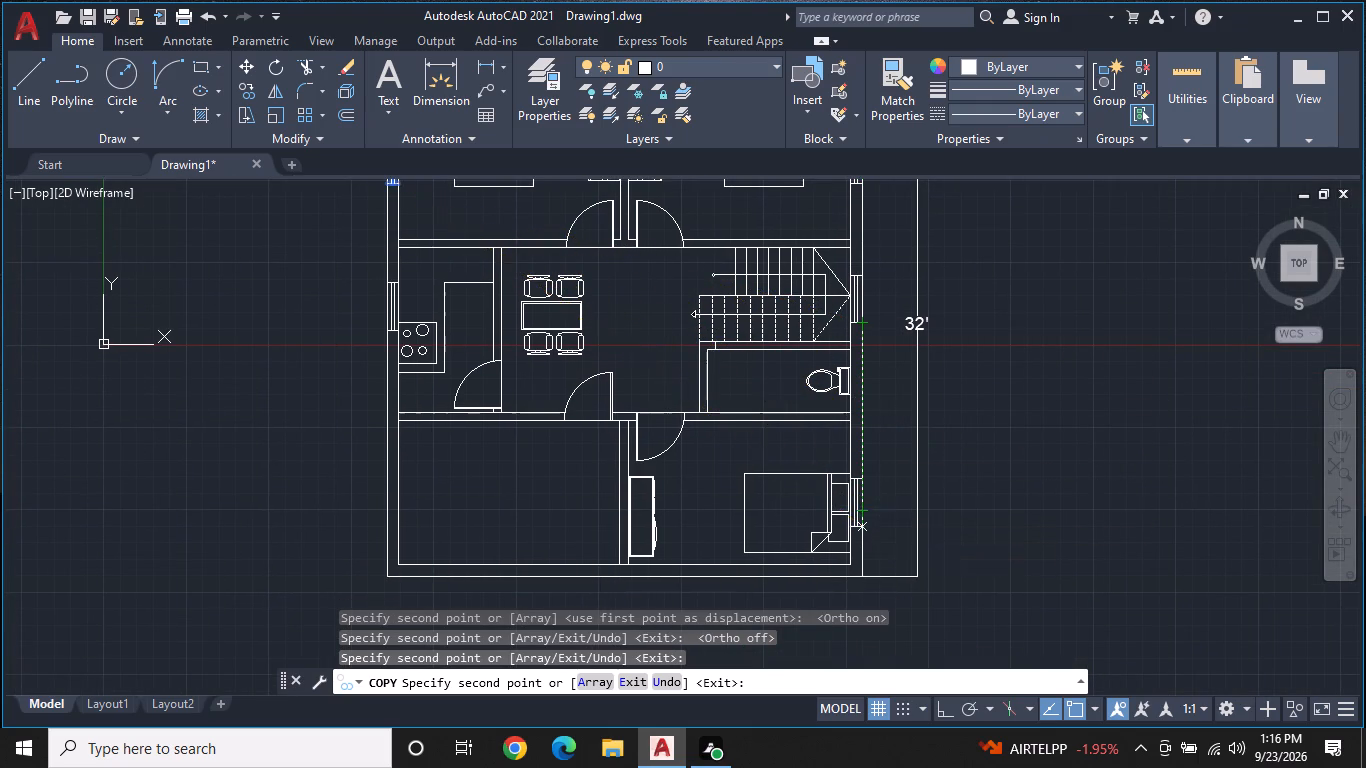
{"action": "key", "text": "Escape"}
Draw a line across the outer wall from inner to outer face, just above the toilet, as the bathroom window's upper end.
{"action": "scroll", "coordinate": [855, 385], "scroll_direction": "up", "scroll_amount": 2}
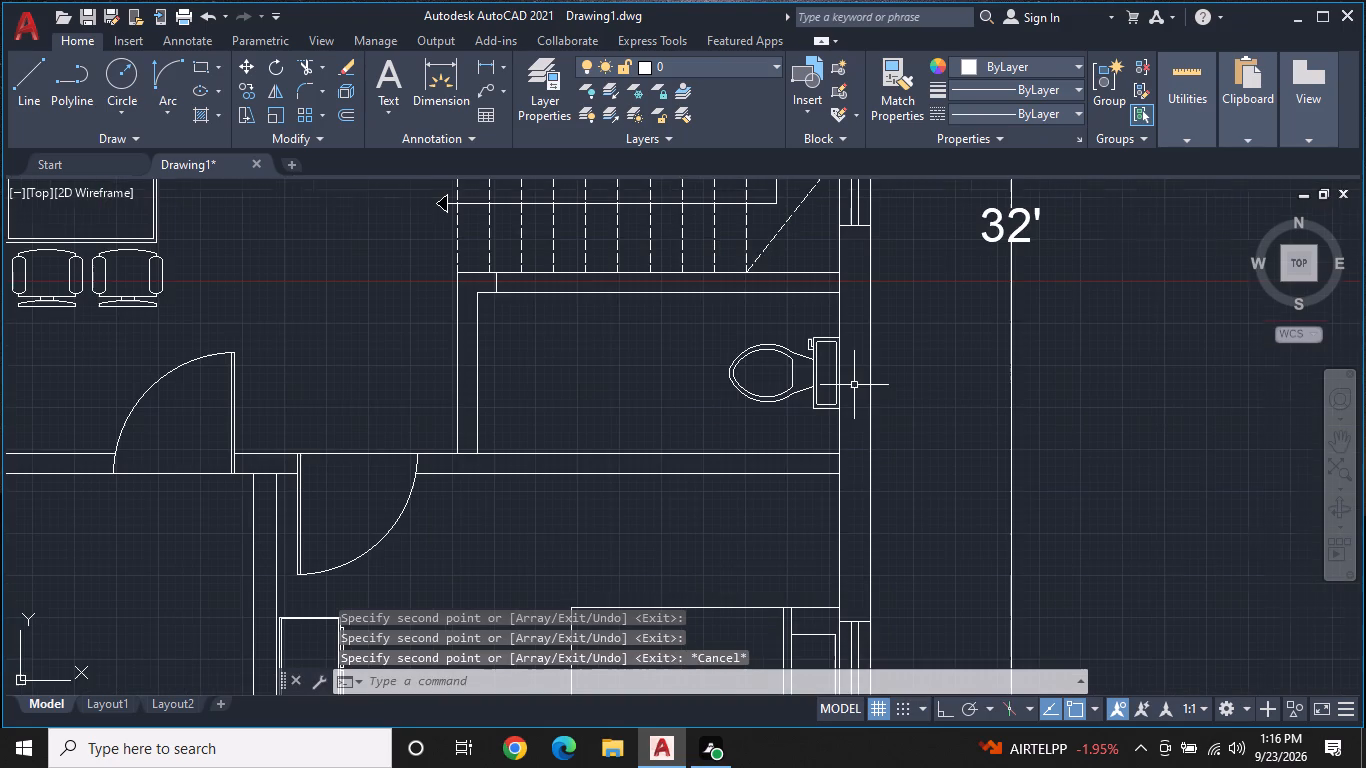
{"action": "type", "text": "L"}
{"action": "key", "text": "space"}
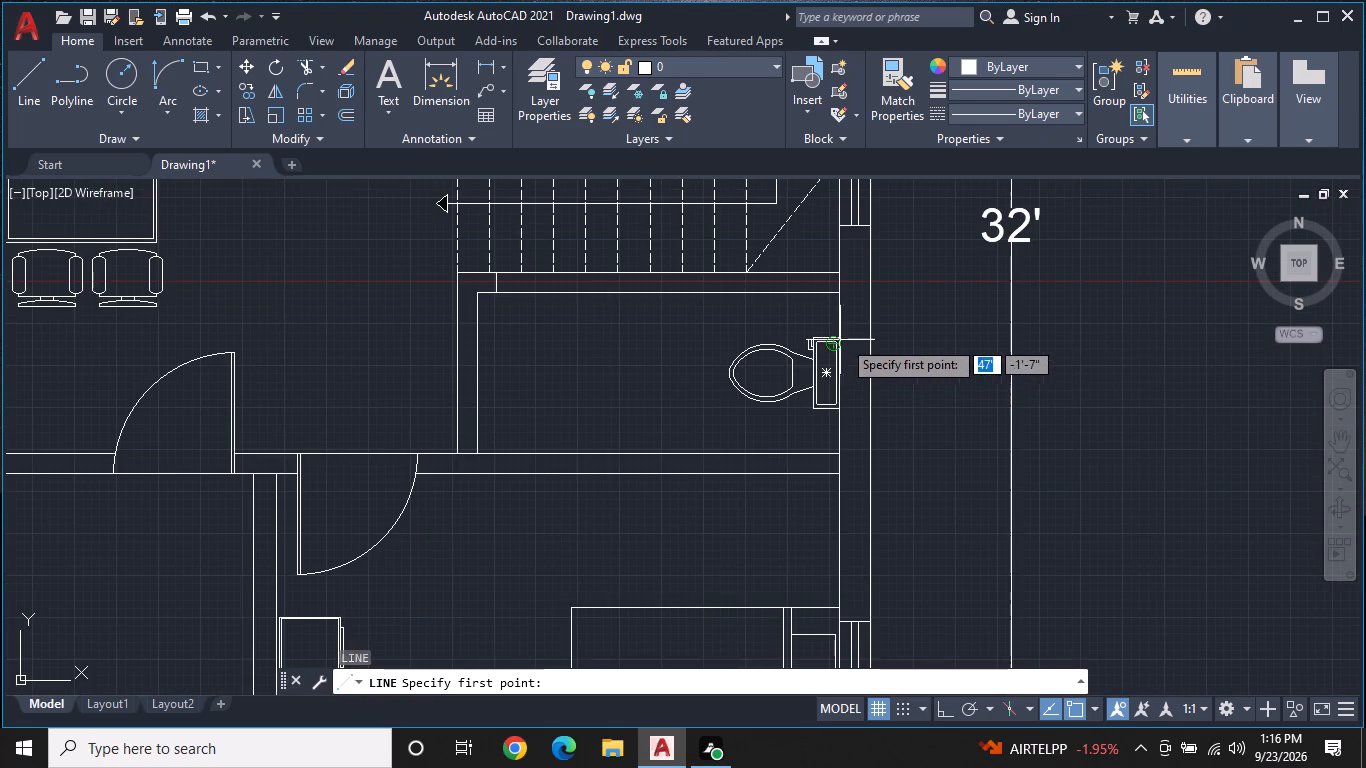
{"action": "left_click", "coordinate": [844, 332]}
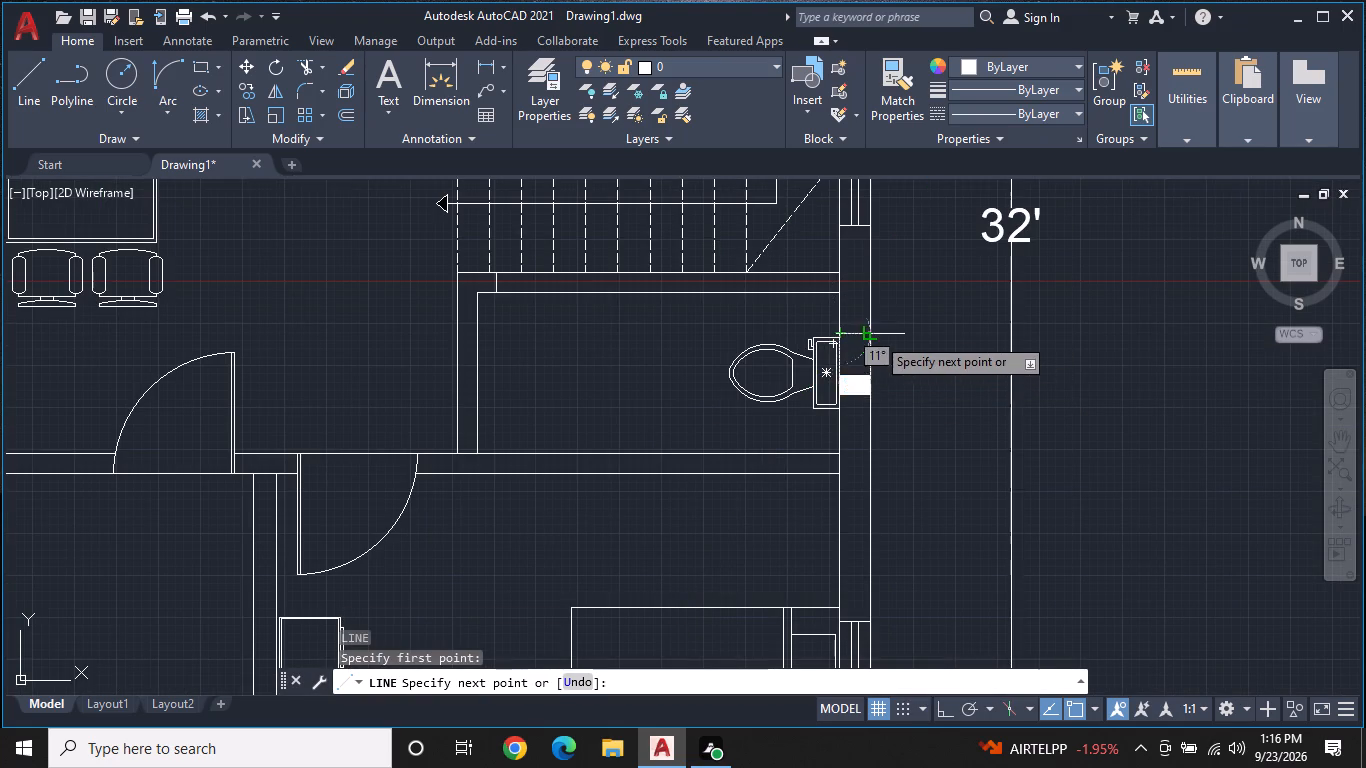
{"action": "left_click", "coordinate": [876, 336]}
{"action": "key", "text": "space"}
Draw a line about 2' straight down inside the wall from the midpoint of the bathroom window's upper end line.
{"action": "key", "text": "space"}
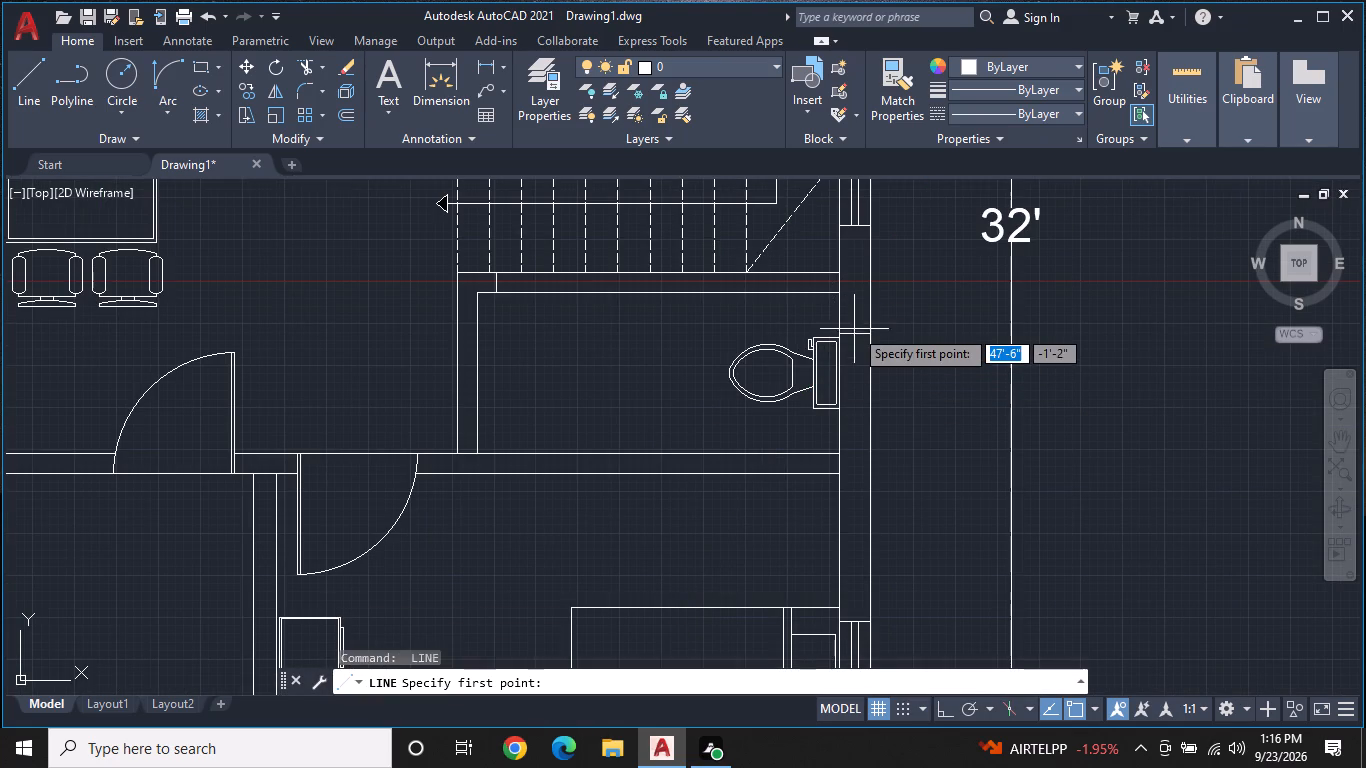
{"action": "double_click", "coordinate": [854, 339]}
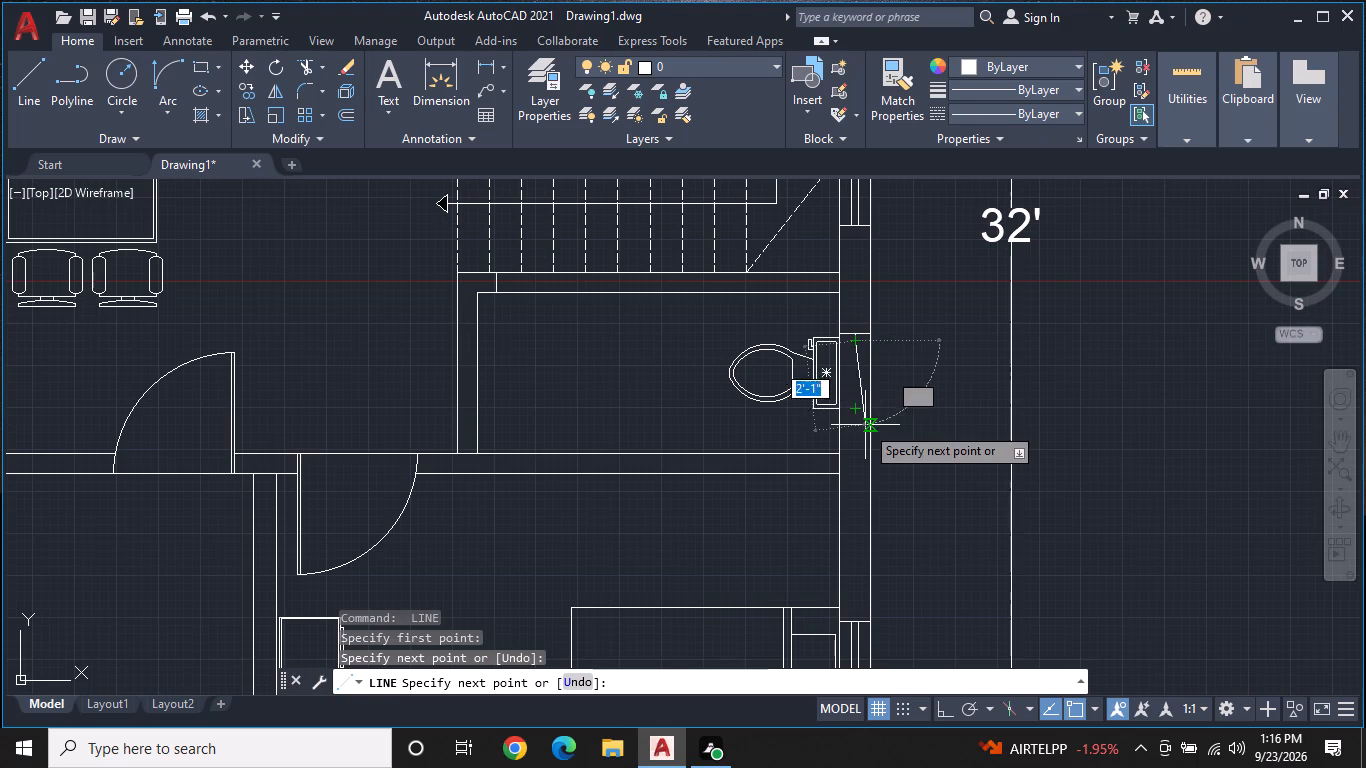
{"action": "left_click", "coordinate": [853, 414]}
{"action": "key", "text": "space"}
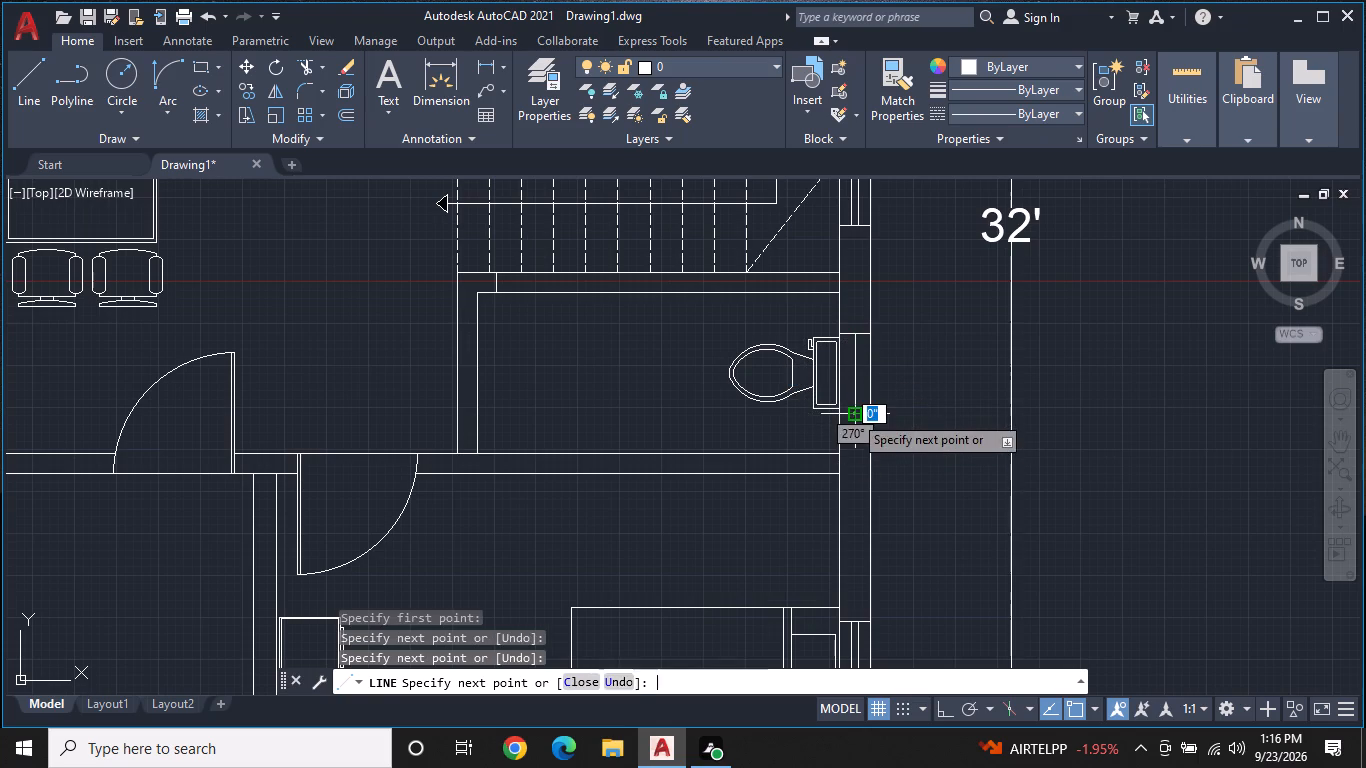
Close the bathroom window's lower end with lines from the center line's endpoint to the outer and inner wall faces.
{"action": "scroll", "coordinate": [856, 423], "scroll_direction": "up", "scroll_amount": 2}
{"action": "key", "text": "space"}
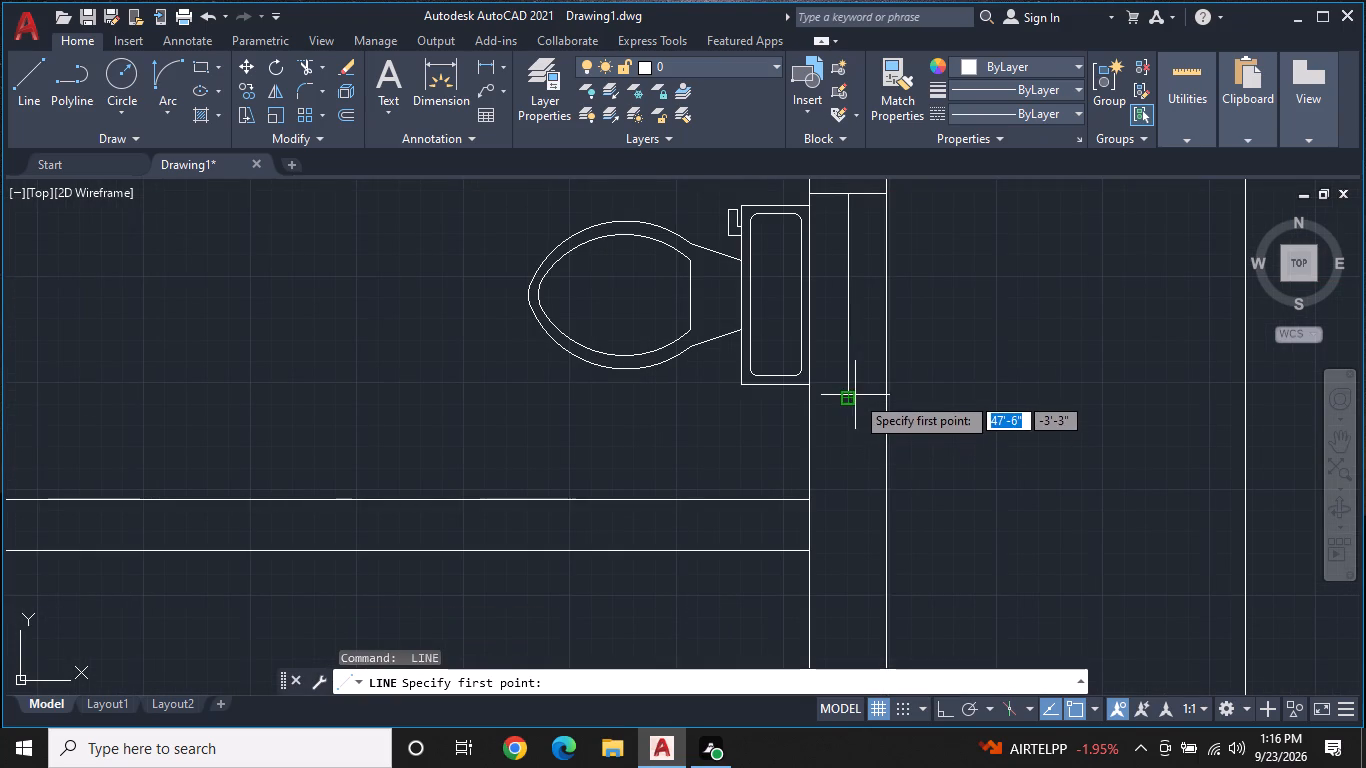
{"action": "left_click", "coordinate": [851, 394]}
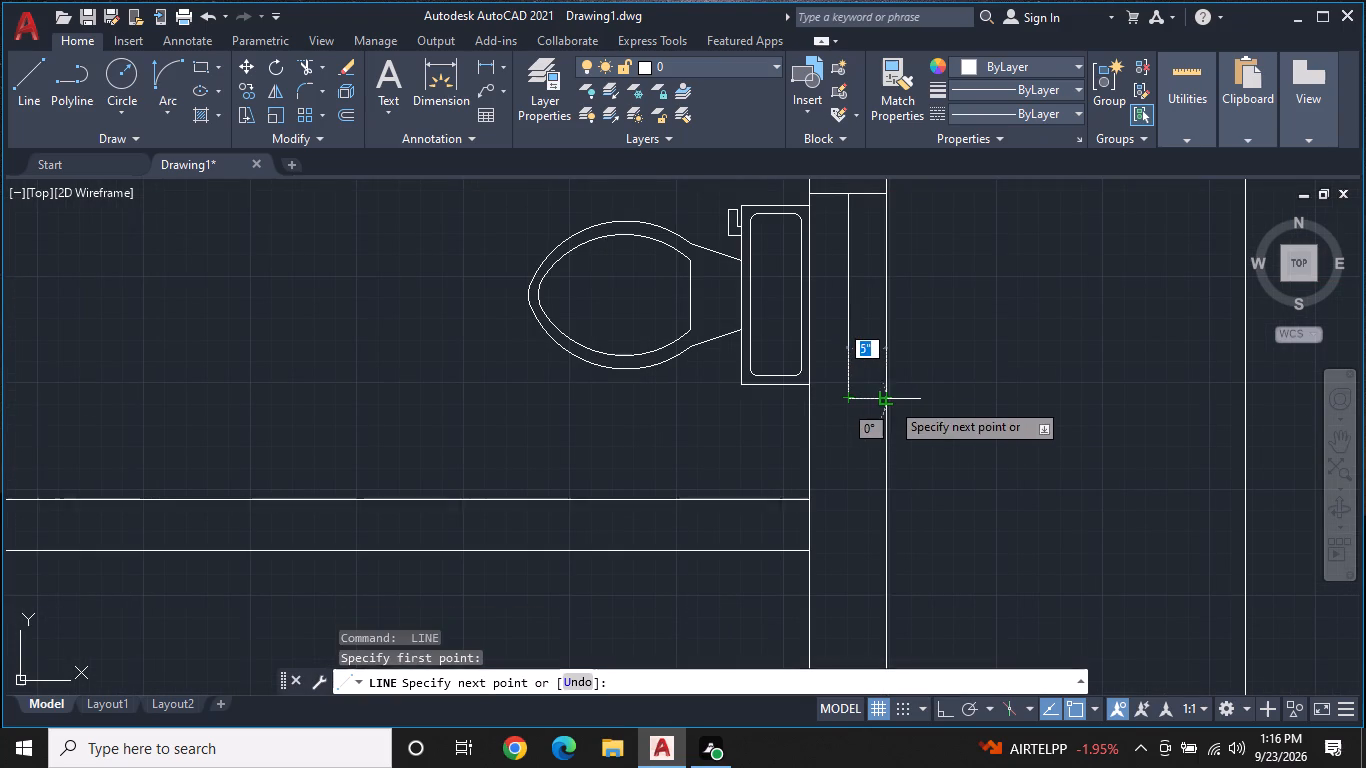
{"action": "left_click", "coordinate": [890, 401]}
{"action": "key", "text": "space"}
{"action": "key", "text": "space"}
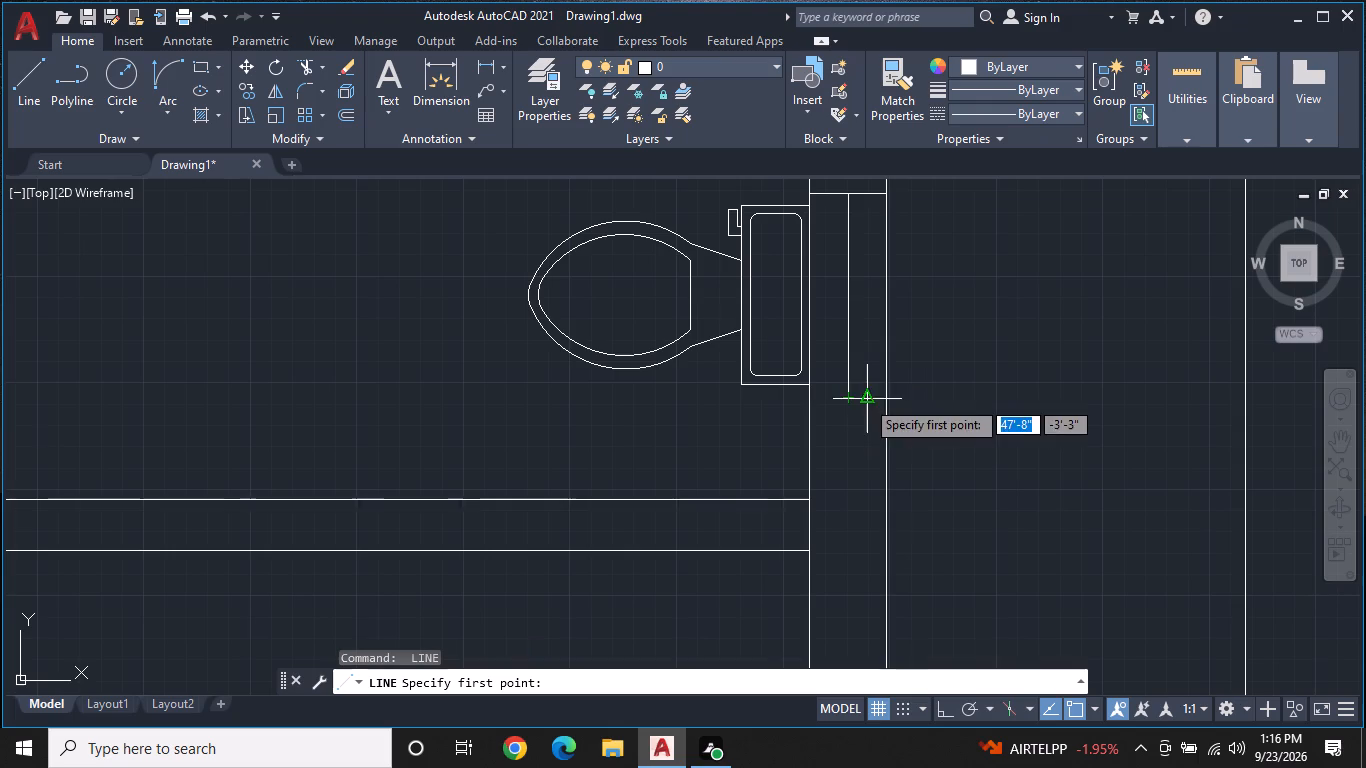
{"action": "left_click", "coordinate": [850, 397]}
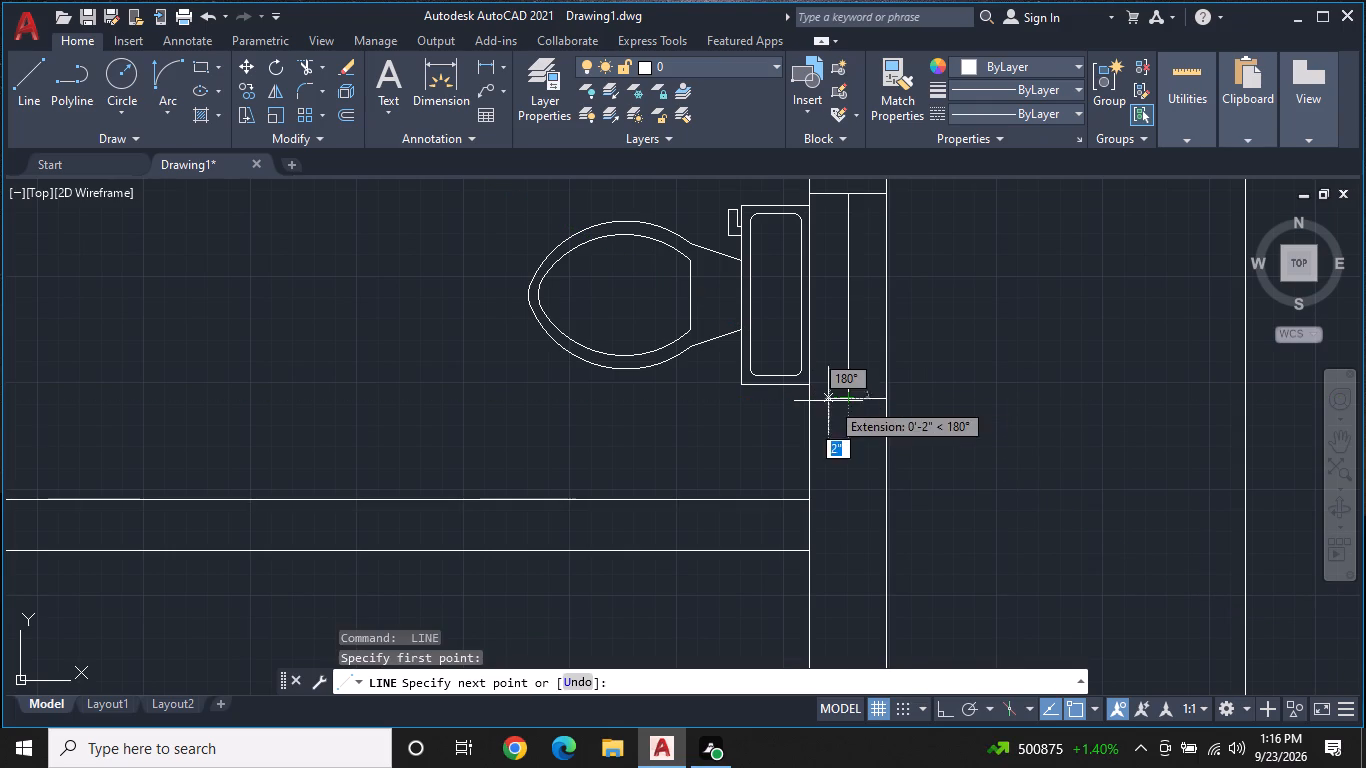
{"action": "left_click", "coordinate": [806, 399]}
{"action": "key", "text": "Escape"}
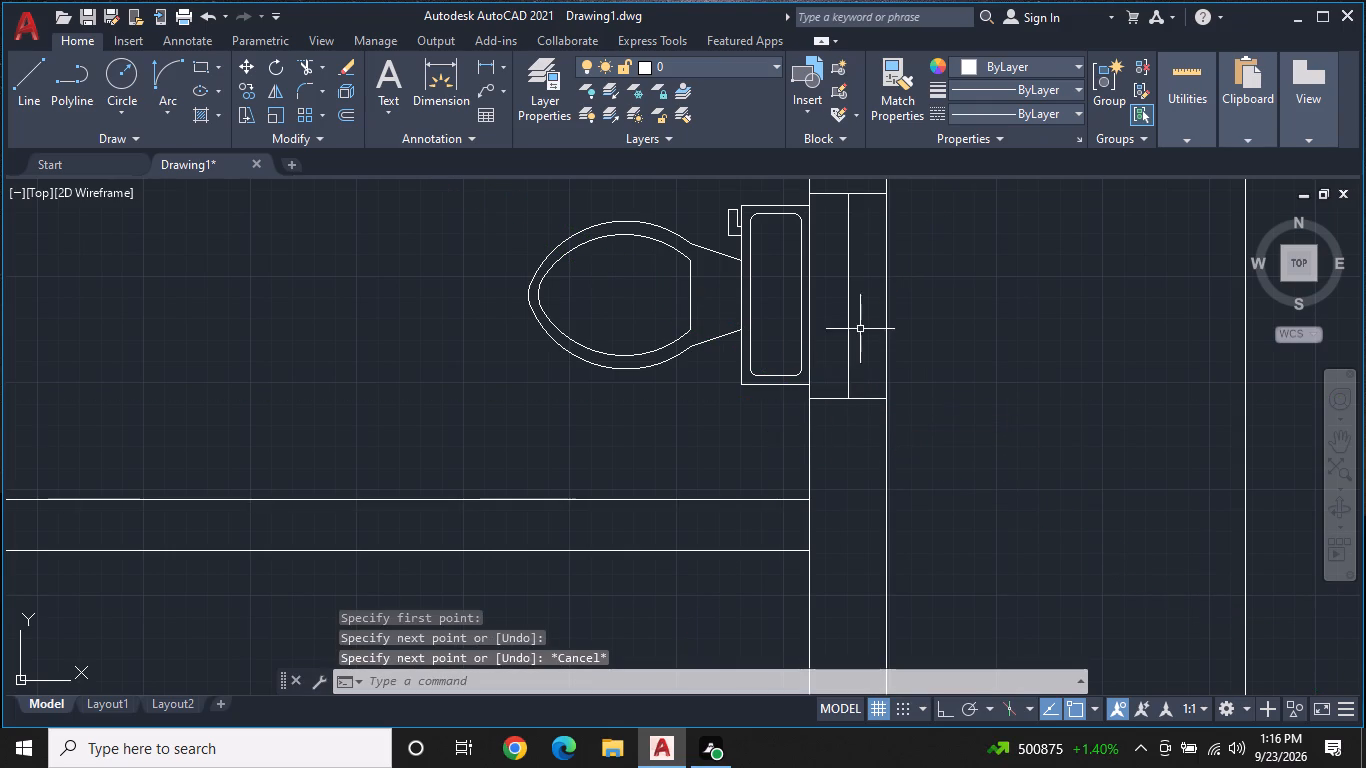
Offset the bathroom window's center line 1" to both sides.
{"action": "middle_click_drag", "start_coordinate": [854, 307], "coordinate": [830, 379]}
{"action": "type", "text": "OF"}
{"action": "key", "text": "space"}
{"action": "key", "text": "space"}
{"action": "left_click", "coordinate": [823, 358]}
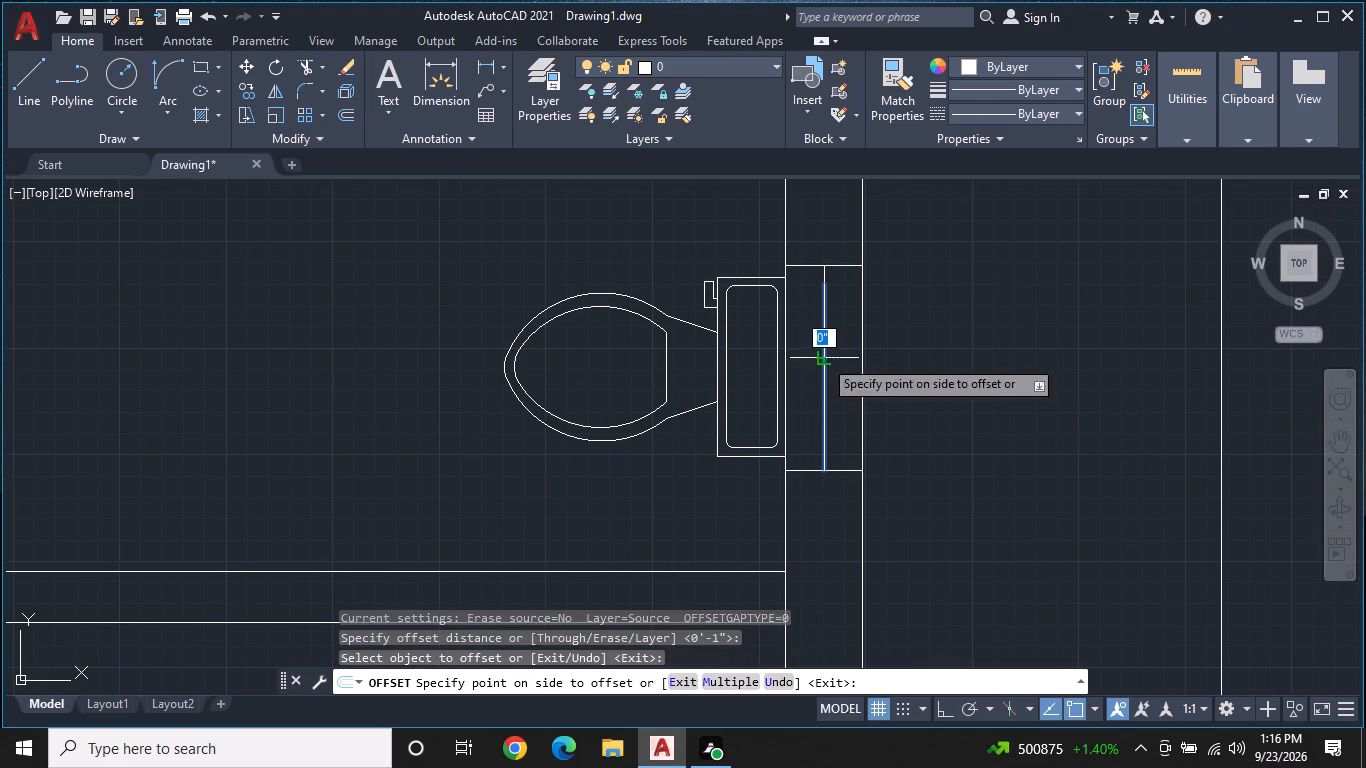
{"action": "left_click", "coordinate": [798, 370]}
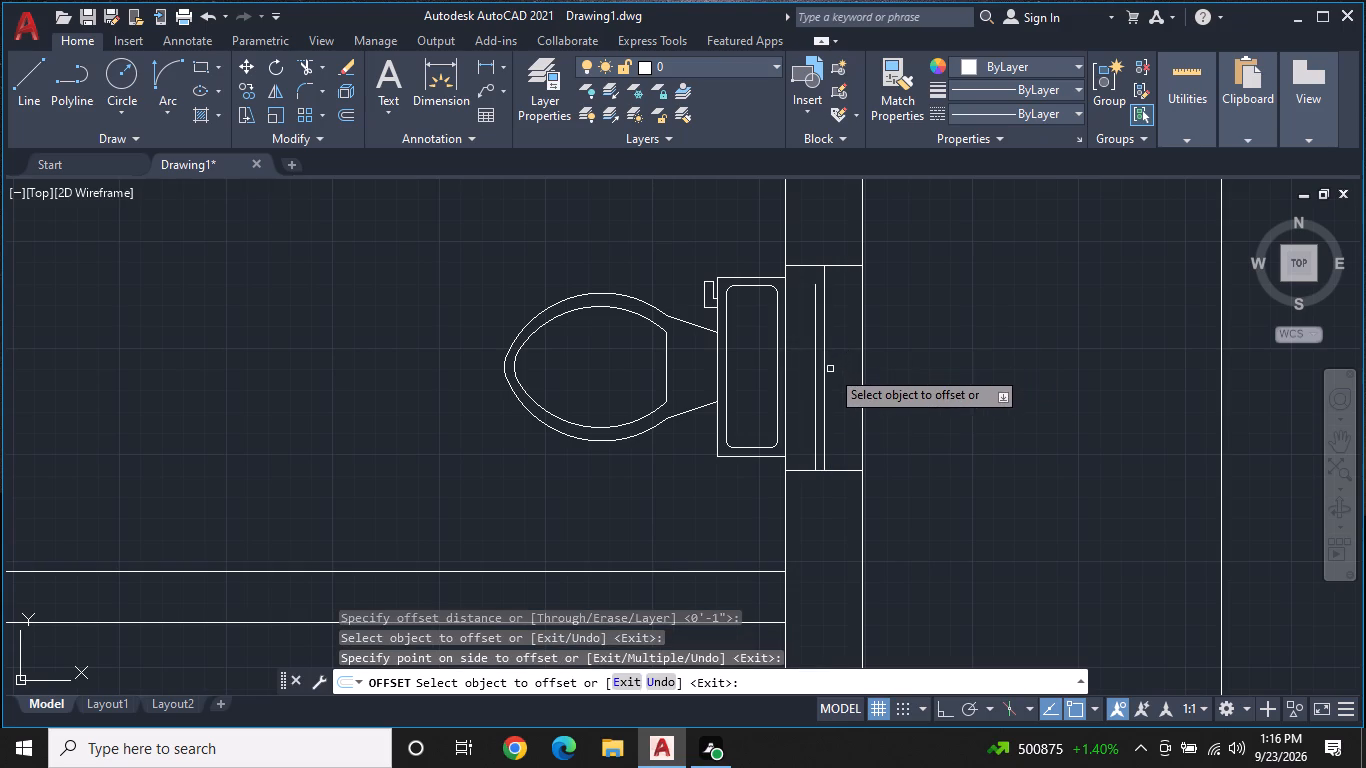
{"action": "left_click", "coordinate": [824, 379]}
{"action": "left_click", "coordinate": [845, 383]}
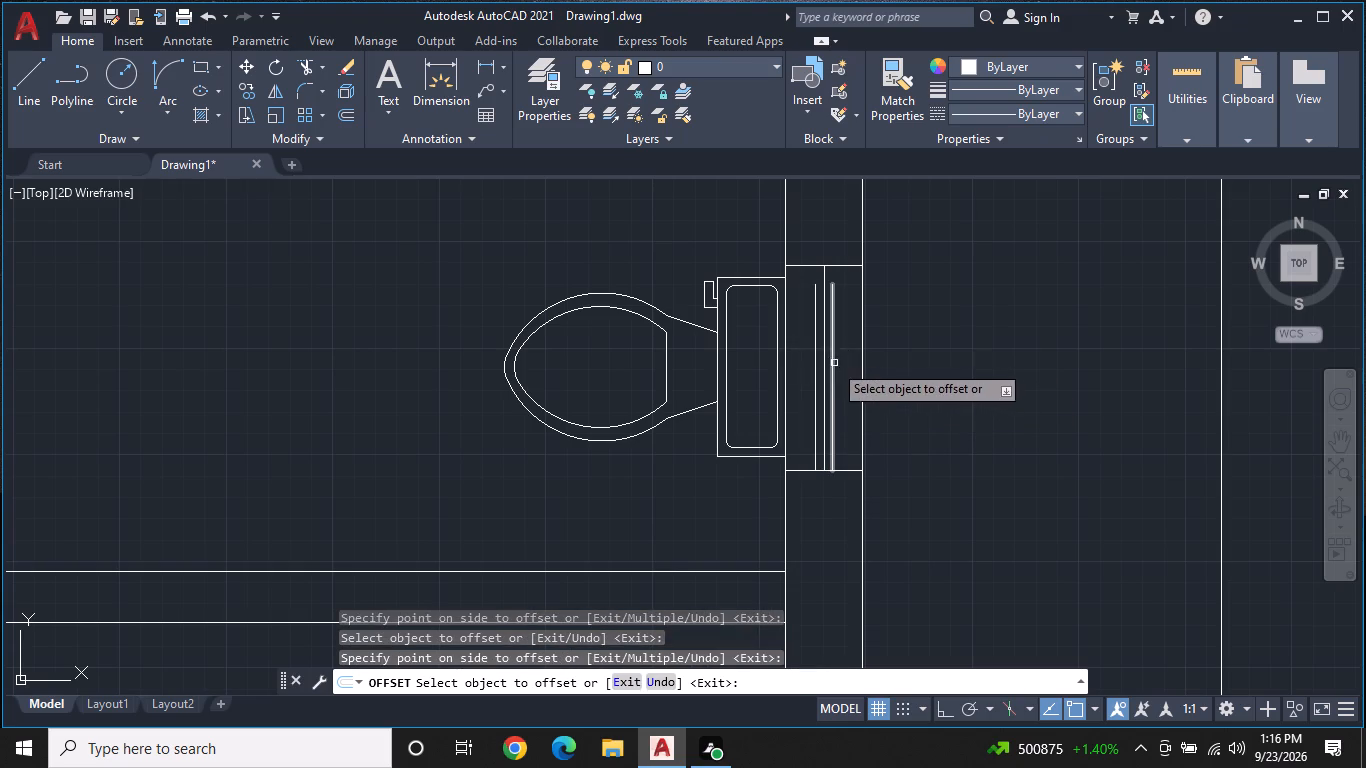
{"action": "key", "text": "Escape"}
Trim away the bathroom window's original center line between the two offset lines, including its short upper remainder.
{"action": "key", "text": "t"}
{"action": "type", "text": "R"}
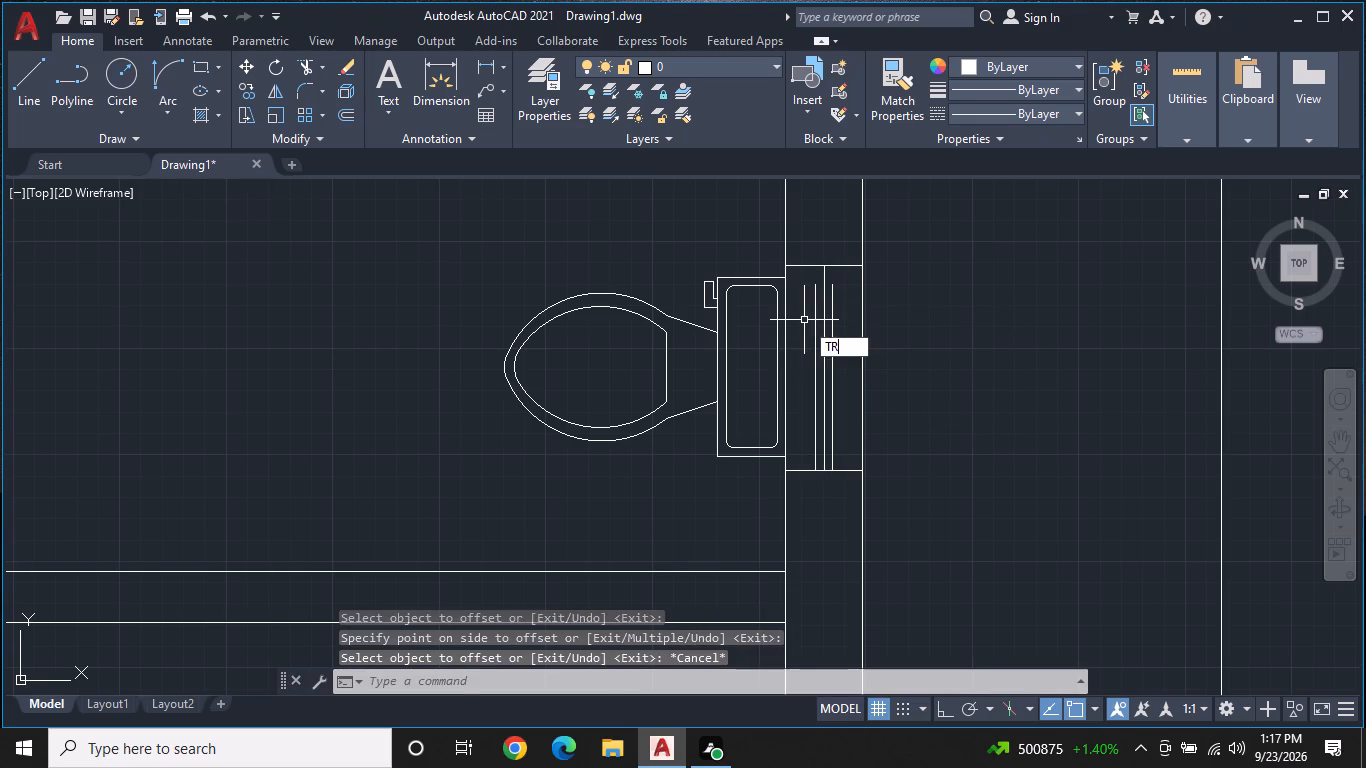
{"action": "key", "text": "space"}
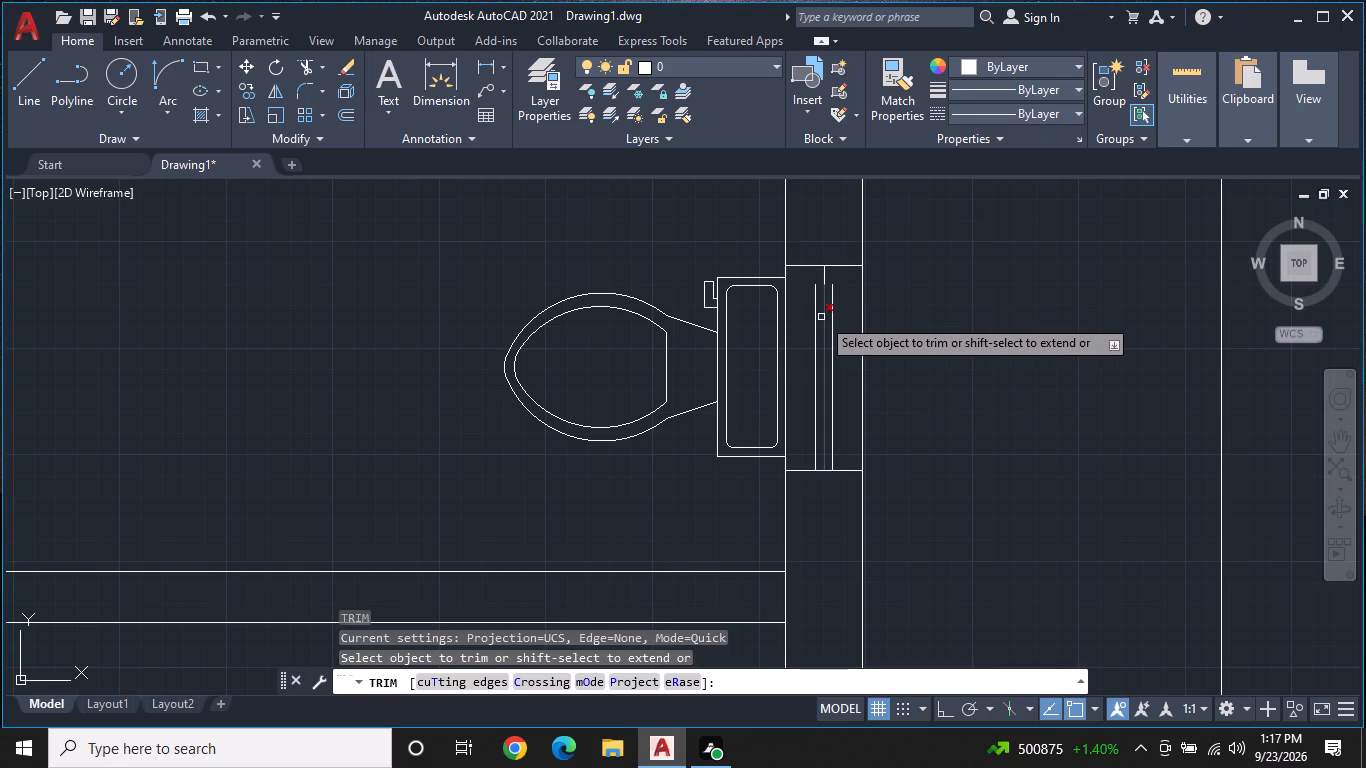
{"action": "left_click", "coordinate": [821, 317]}
{"action": "left_click", "coordinate": [825, 274]}
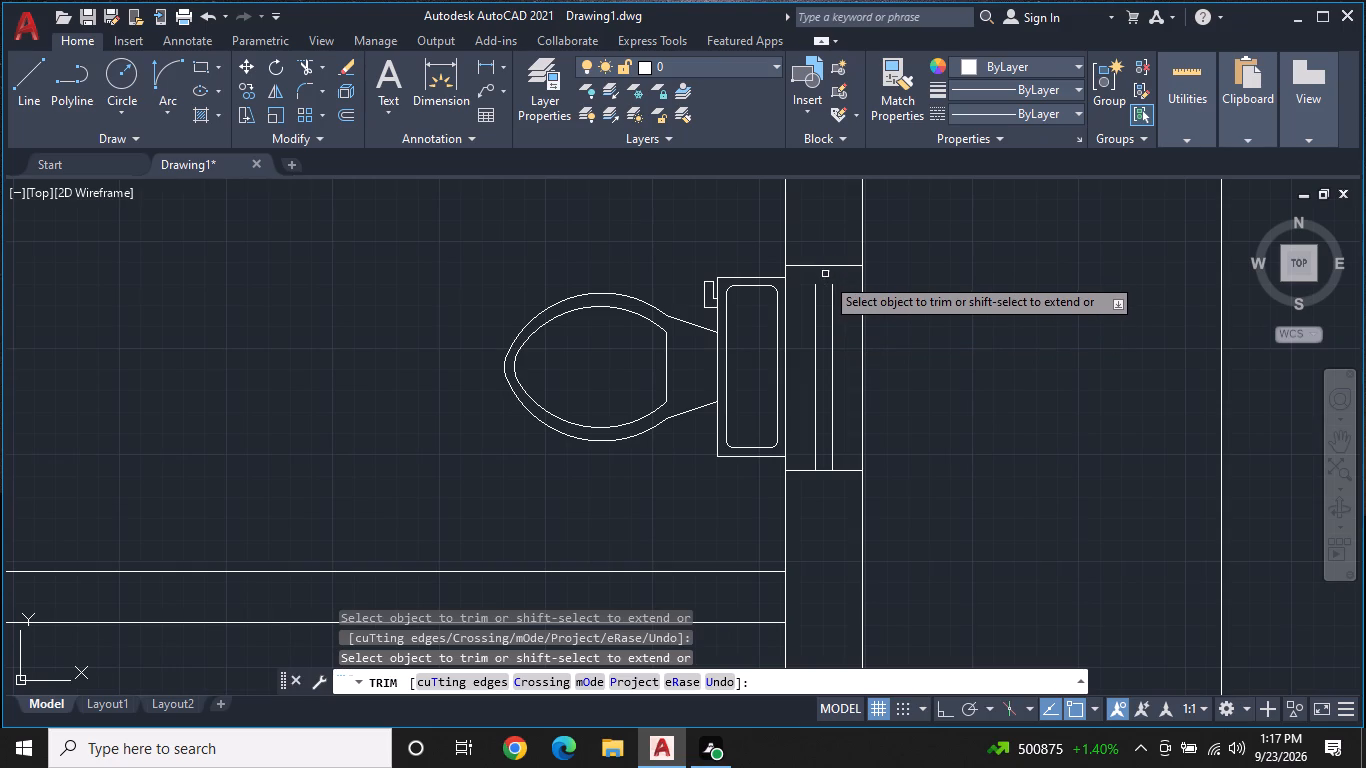
{"action": "key", "text": "Escape"}
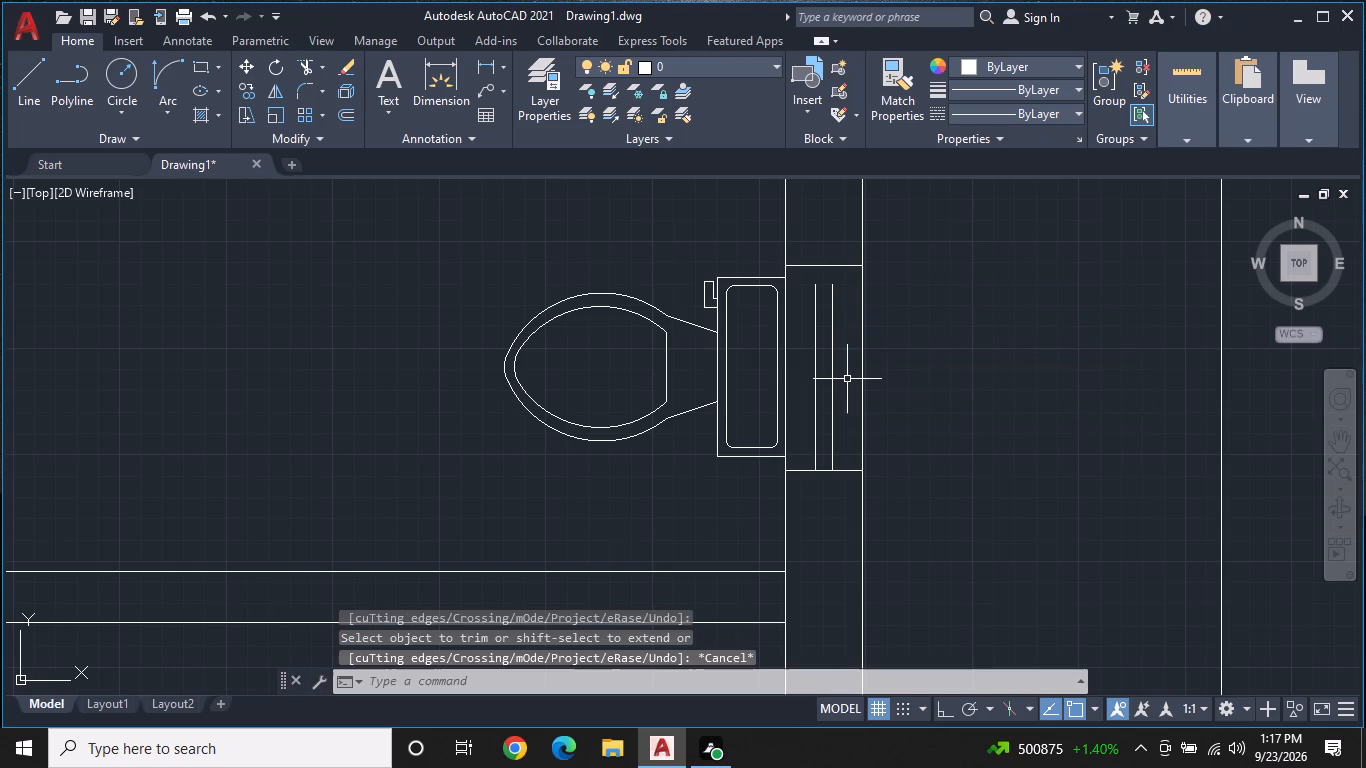
Extend the two offset lines of the bathroom window up to its upper end line.
{"action": "type", "text": "EX"}
{"action": "key", "text": "space"}
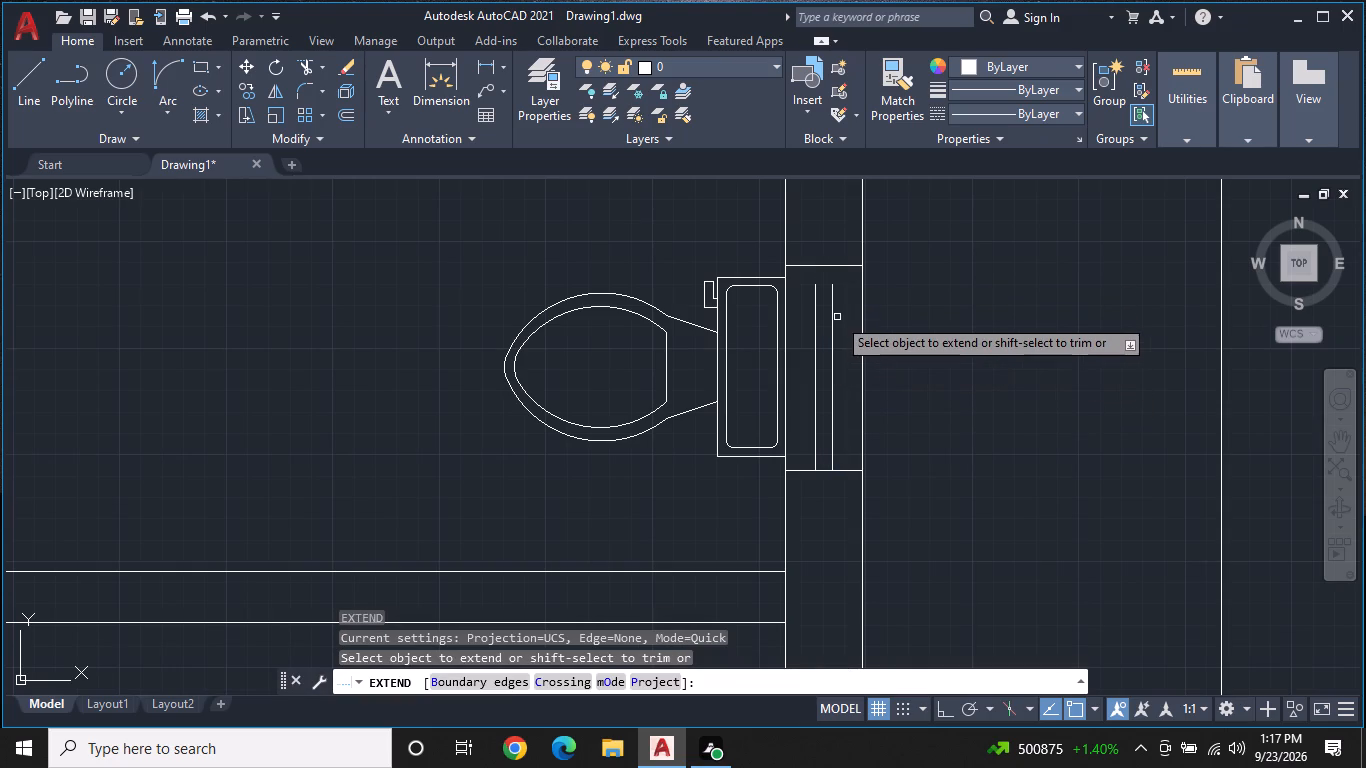
{"action": "left_click", "coordinate": [831, 333]}
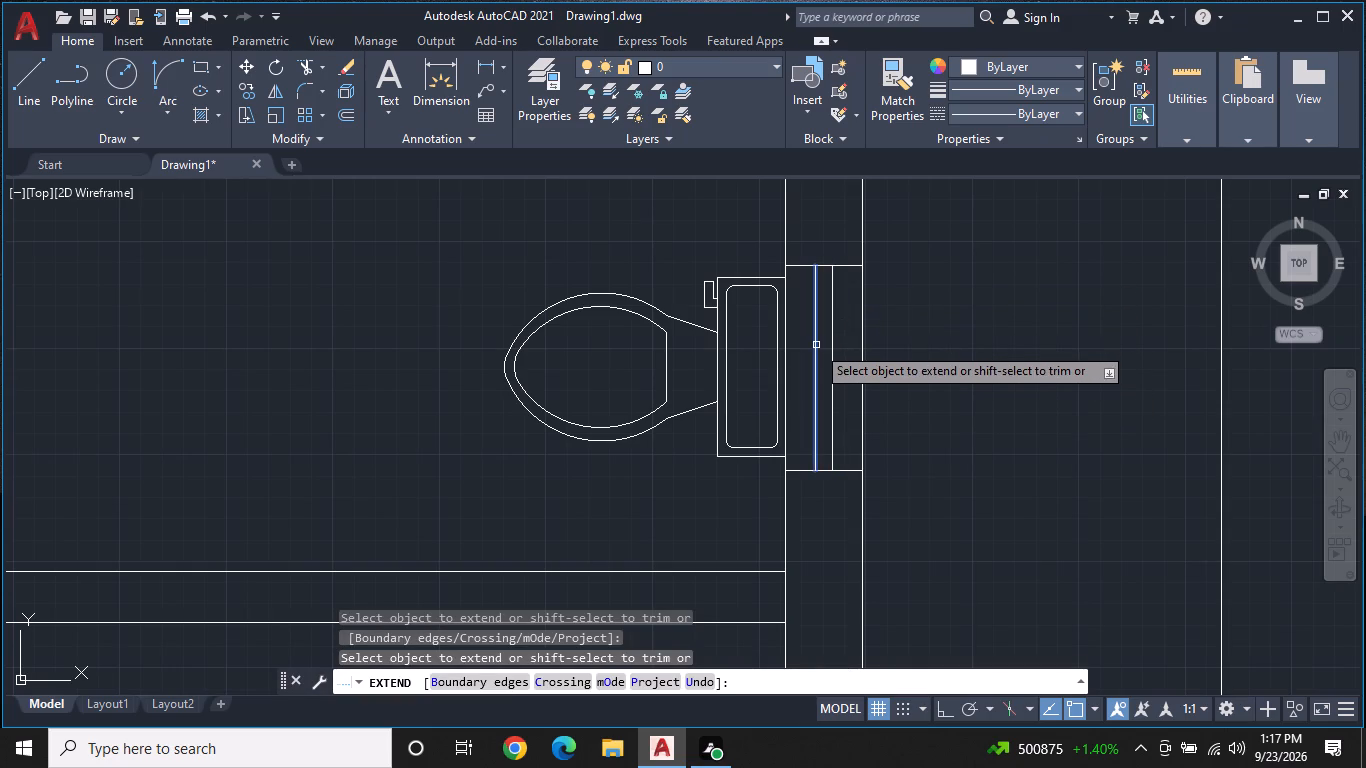
{"action": "left_click", "coordinate": [816, 345]}
{"action": "scroll", "coordinate": [873, 363], "scroll_direction": "down", "scroll_amount": 2}
{"action": "middle_click_drag", "start_coordinate": [880, 391], "coordinate": [951, 294]}
{"action": "key", "text": "Escape"}
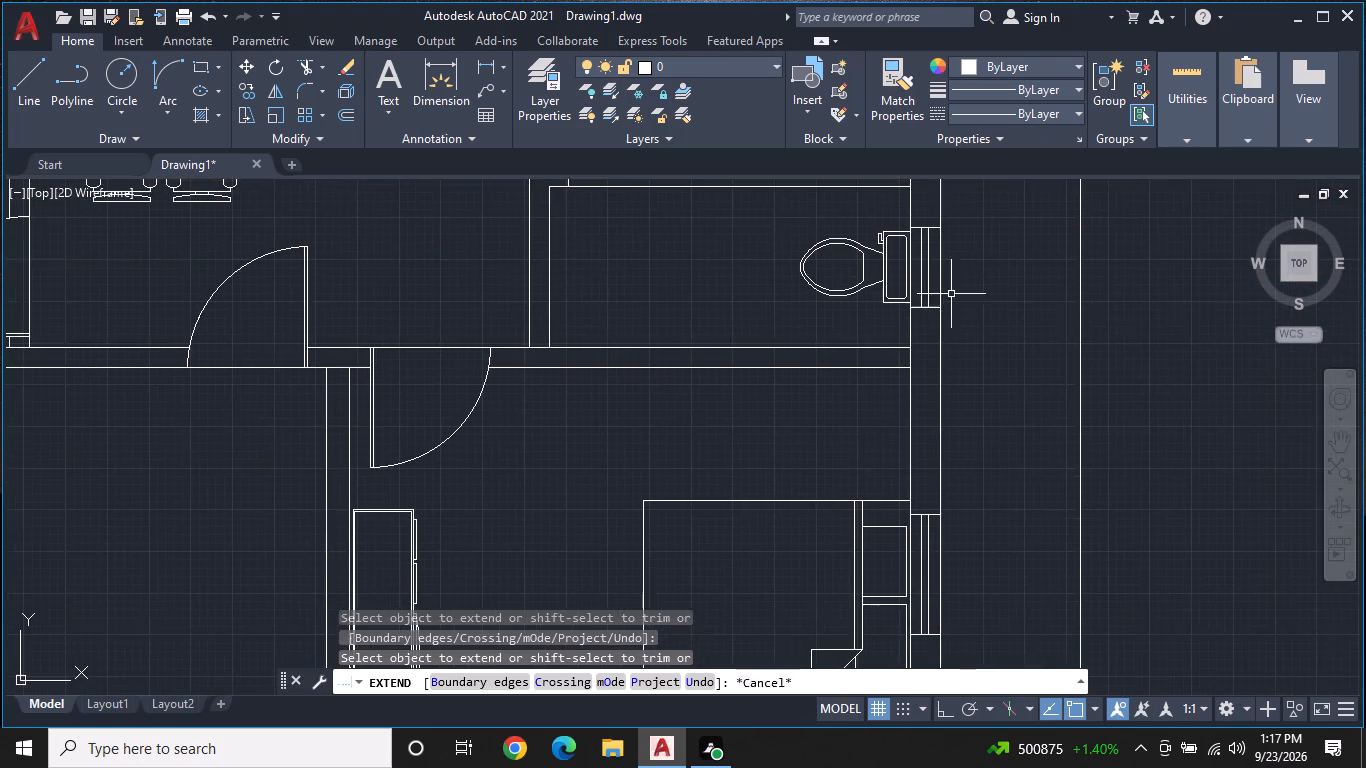
Add the single-line text "VERENDA/SIT OUT" in the empty lower room, about 1'-3" high with 0 rotation.
{"action": "scroll", "coordinate": [915, 343], "scroll_direction": "down", "scroll_amount": 2}
{"action": "middle_click_drag", "start_coordinate": [884, 380], "coordinate": [920, 348]}
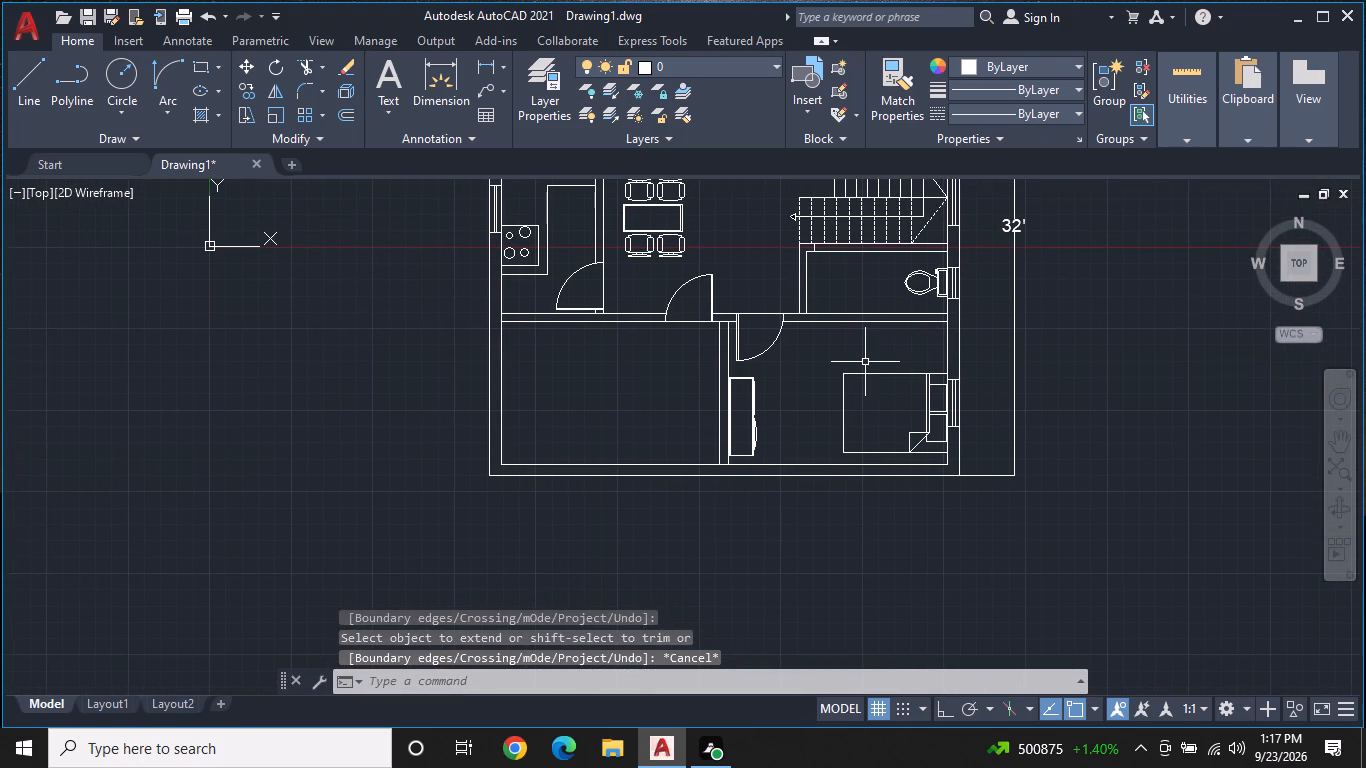
{"action": "middle_click_drag", "start_coordinate": [797, 395], "coordinate": [850, 458]}
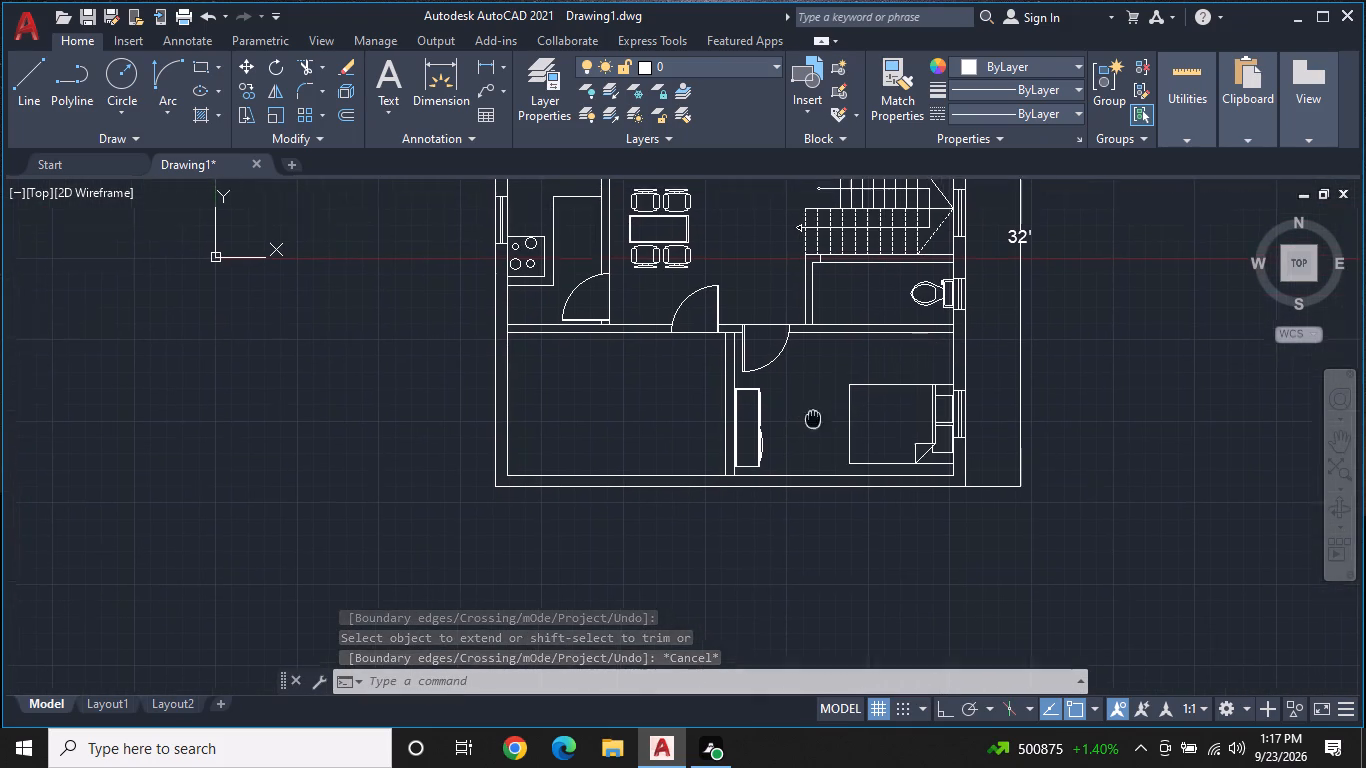
{"action": "middle_click_drag", "start_coordinate": [850, 458], "coordinate": [945, 438]}
{"action": "middle_click_drag", "start_coordinate": [782, 453], "coordinate": [803, 421]}
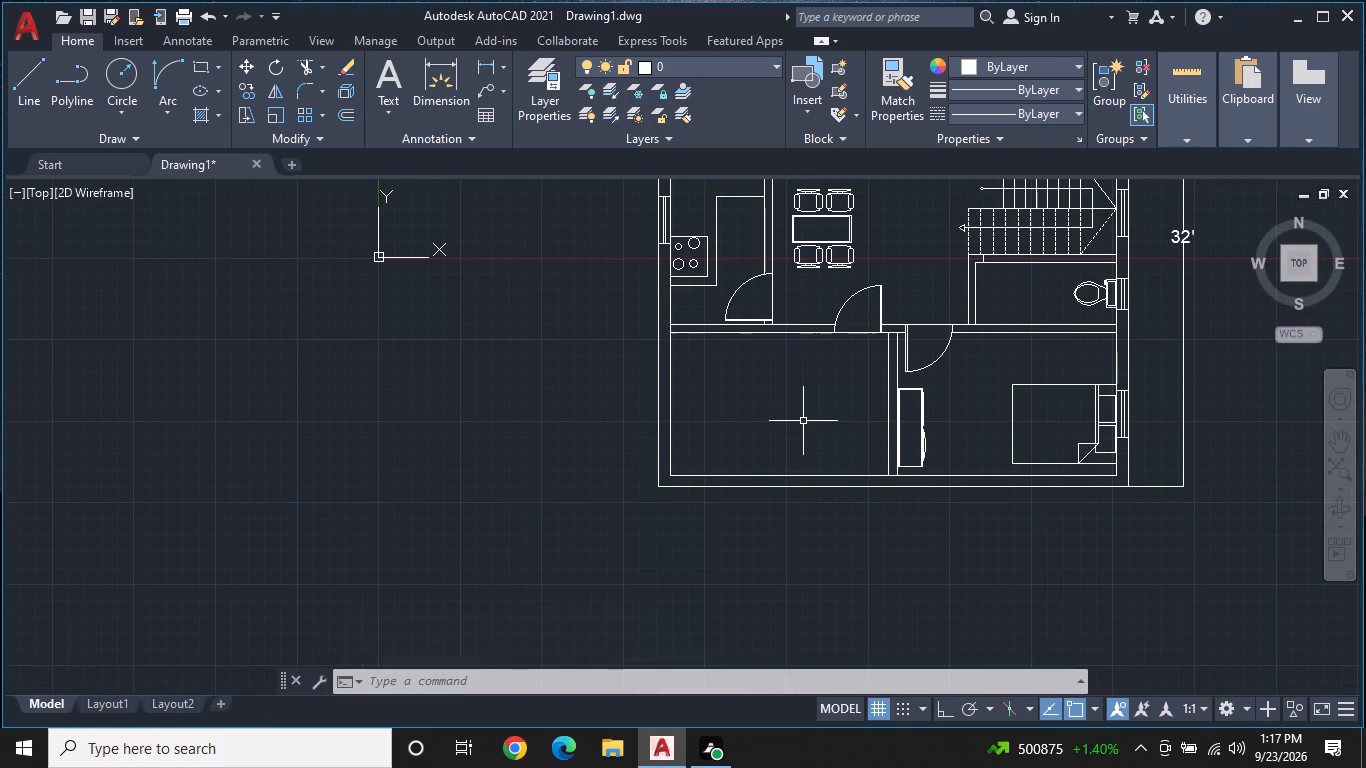
{"action": "type", "text": "TE"}
{"action": "left_click", "coordinate": [842, 460]}
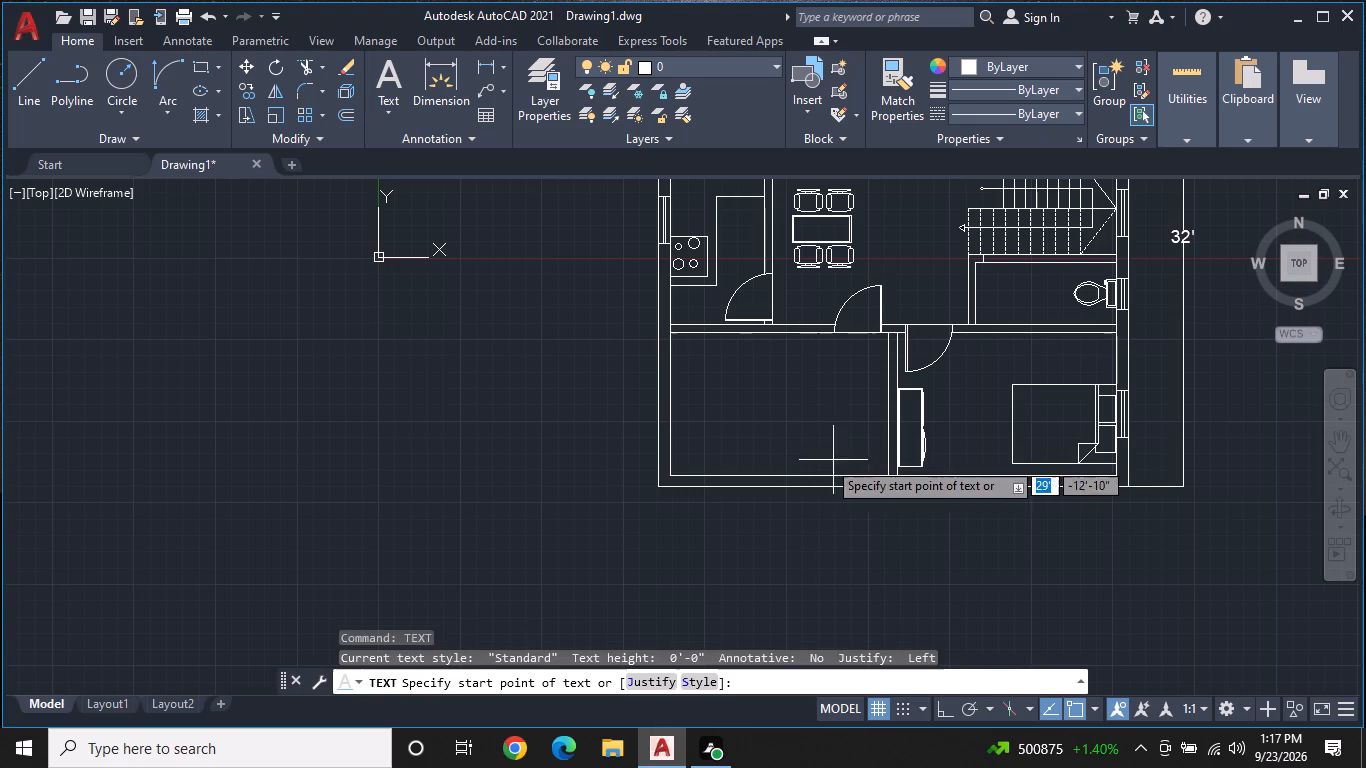
{"action": "double_click", "coordinate": [719, 387]}
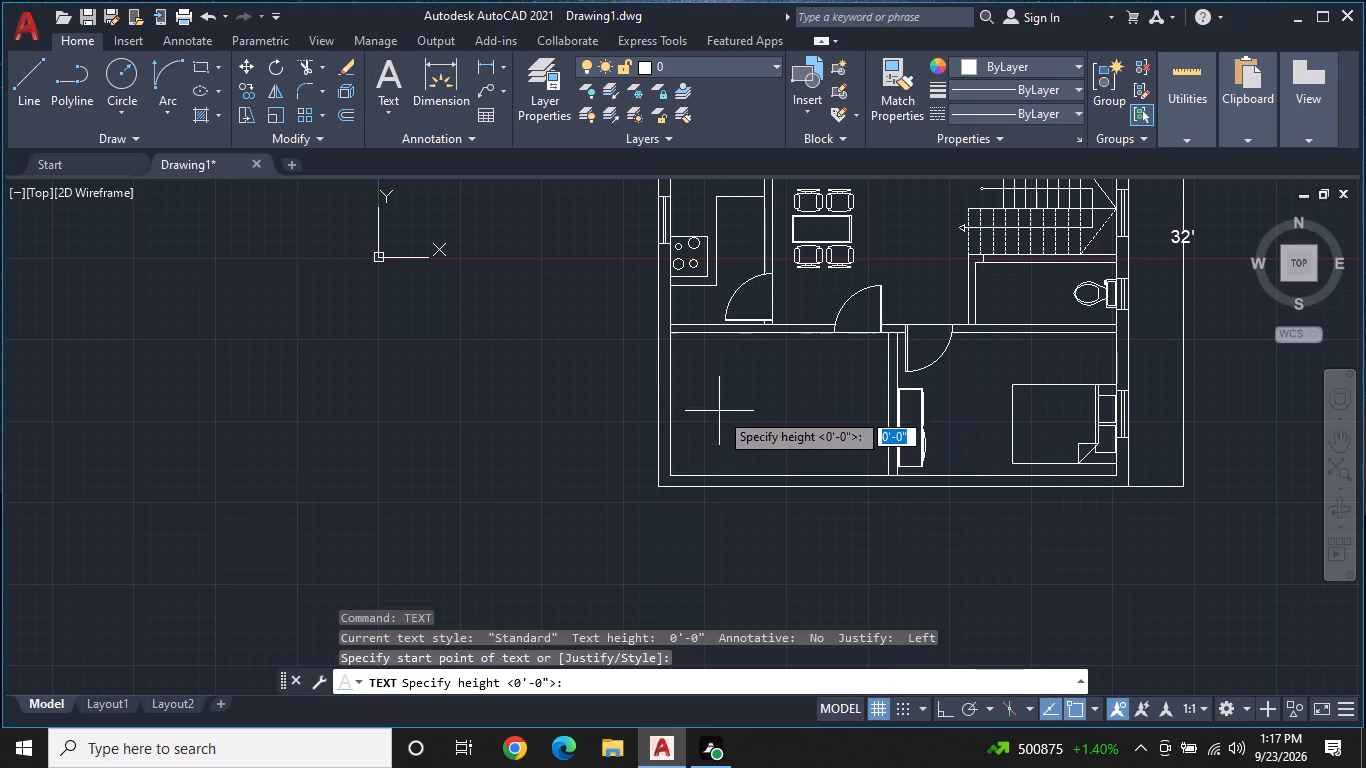
{"action": "key", "text": "F8"}
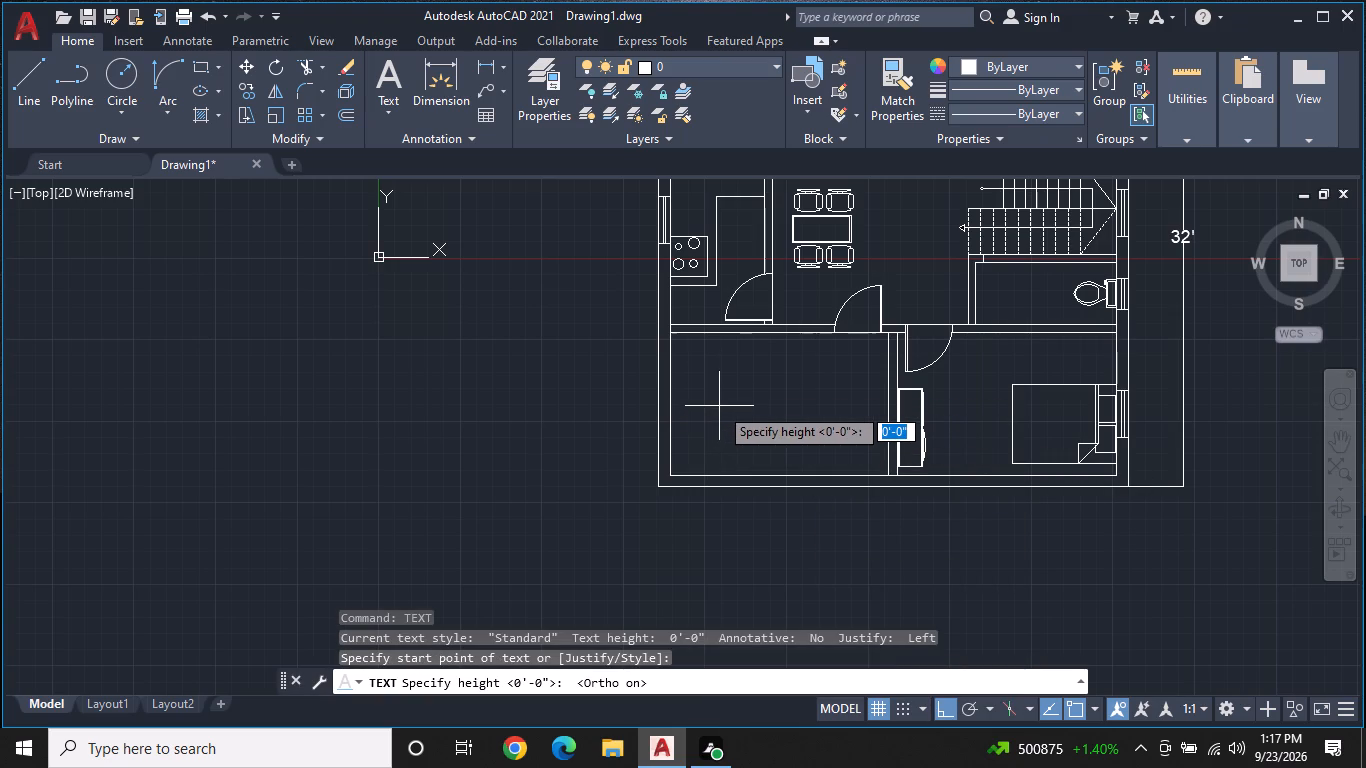
{"action": "left_click", "coordinate": [719, 406]}
{"action": "key", "text": "0"}
{"action": "key", "text": "Return"}
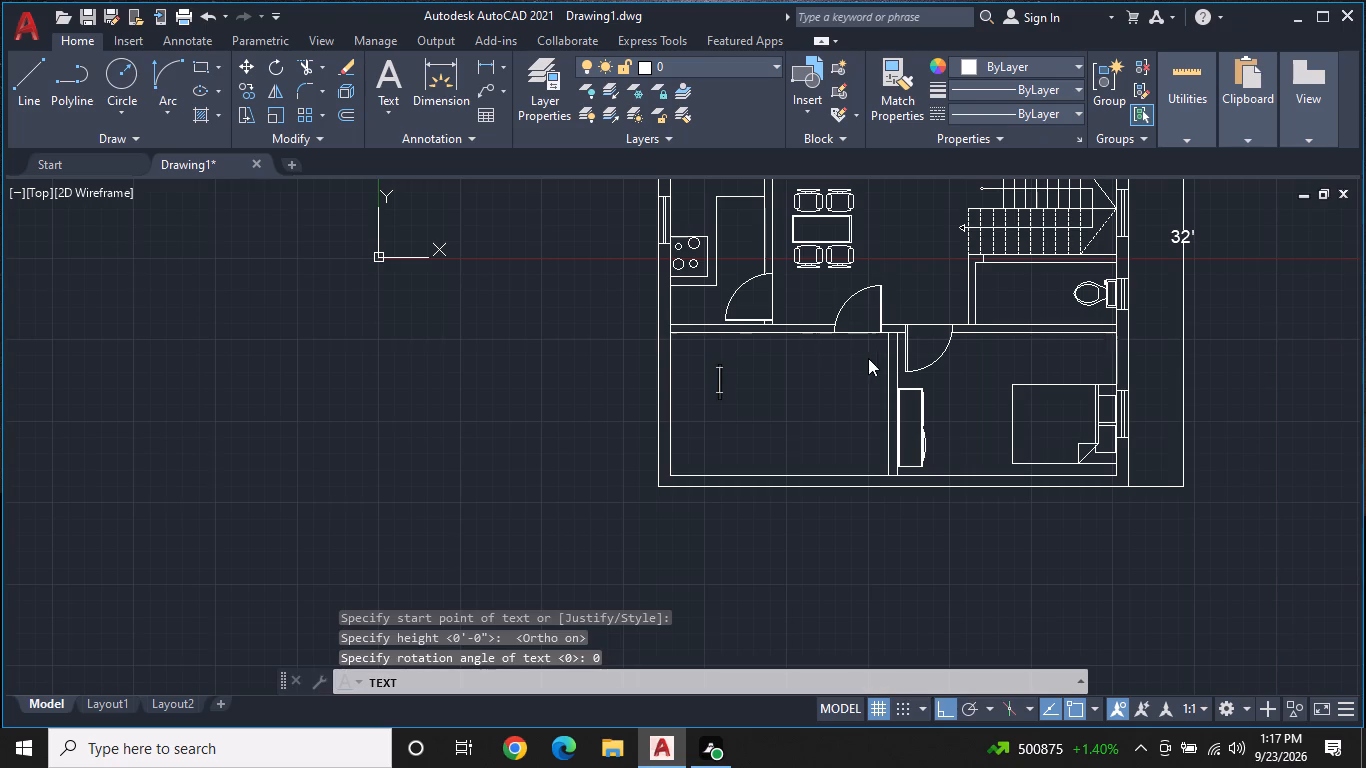
{"action": "type", "text": "VERENDAHA"}
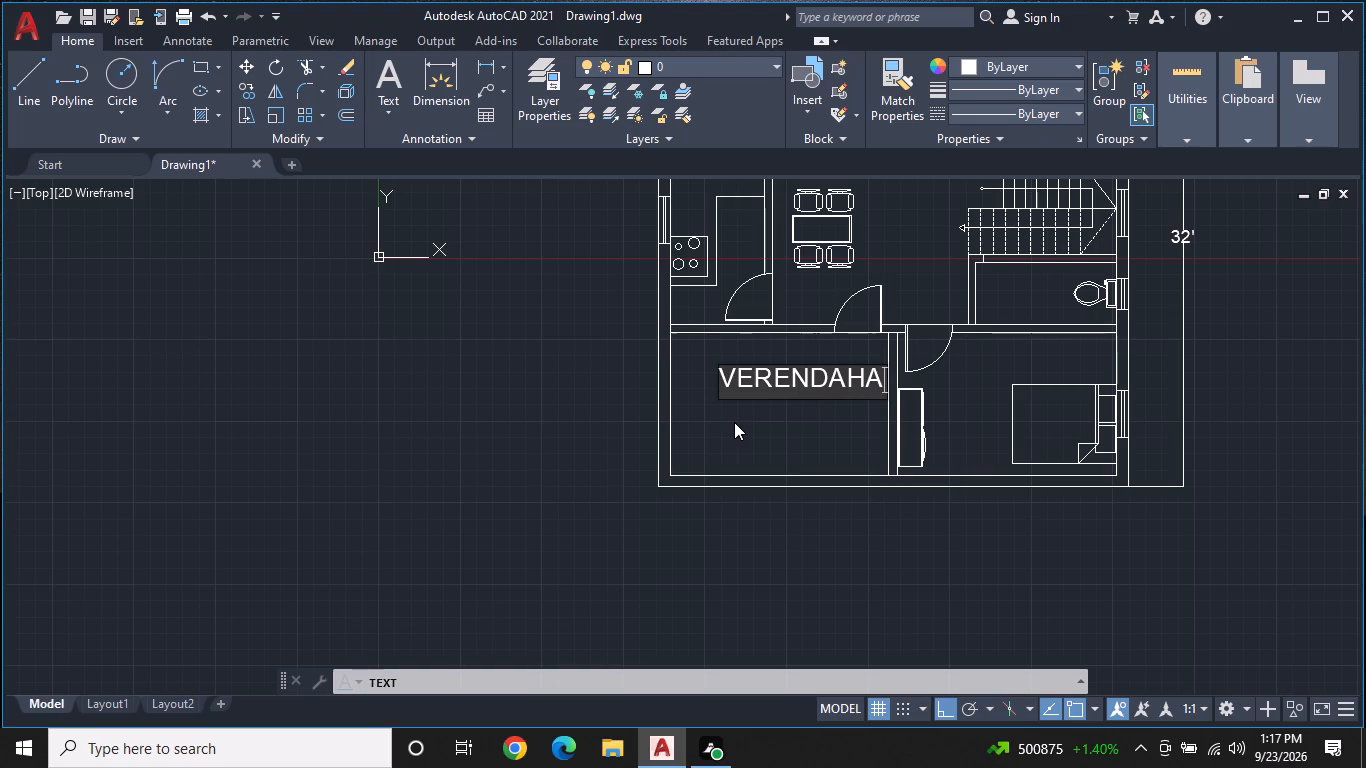
{"action": "key", "text": "BackSpace"}
{"action": "key", "text": "BackSpace"}
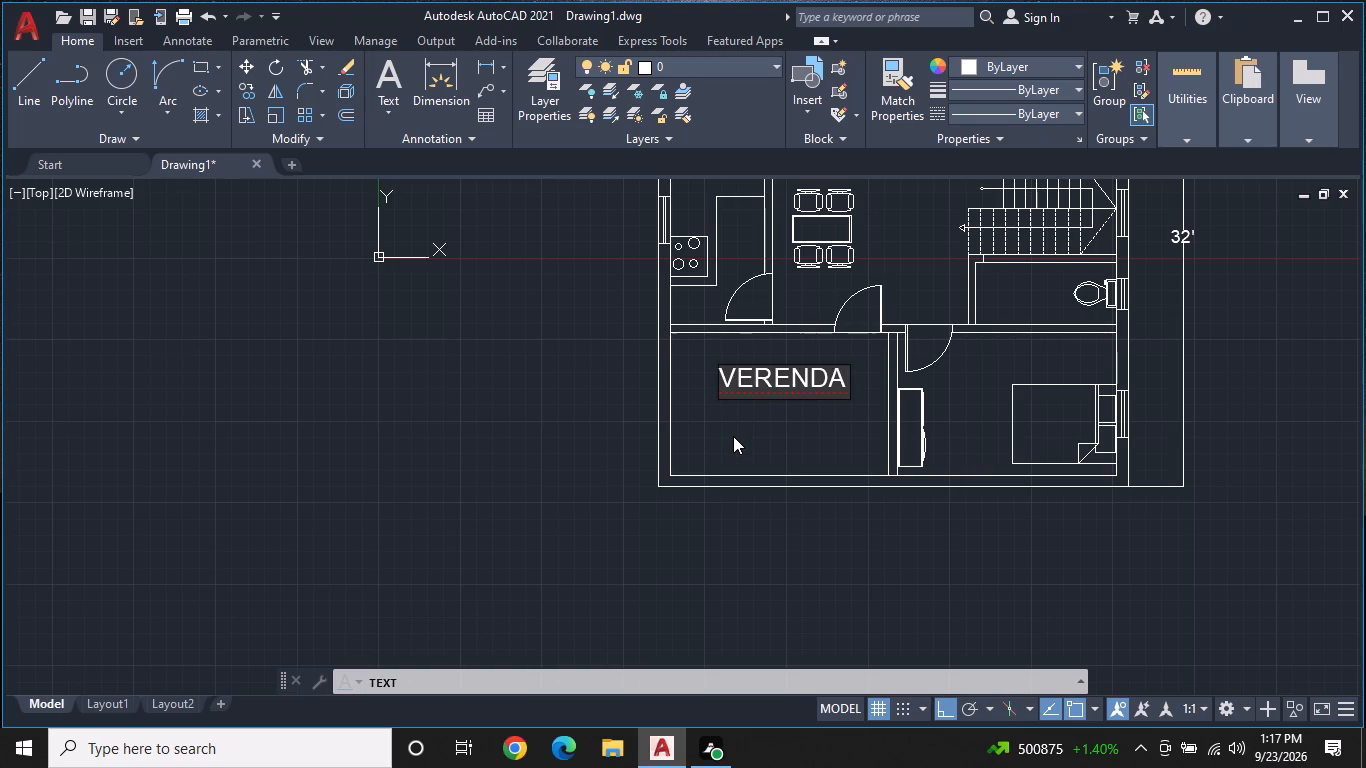
{"action": "key", "text": "shift+bar"}
{"action": "key", "text": "BackSpace"}
{"action": "key", "text": "backslash"}
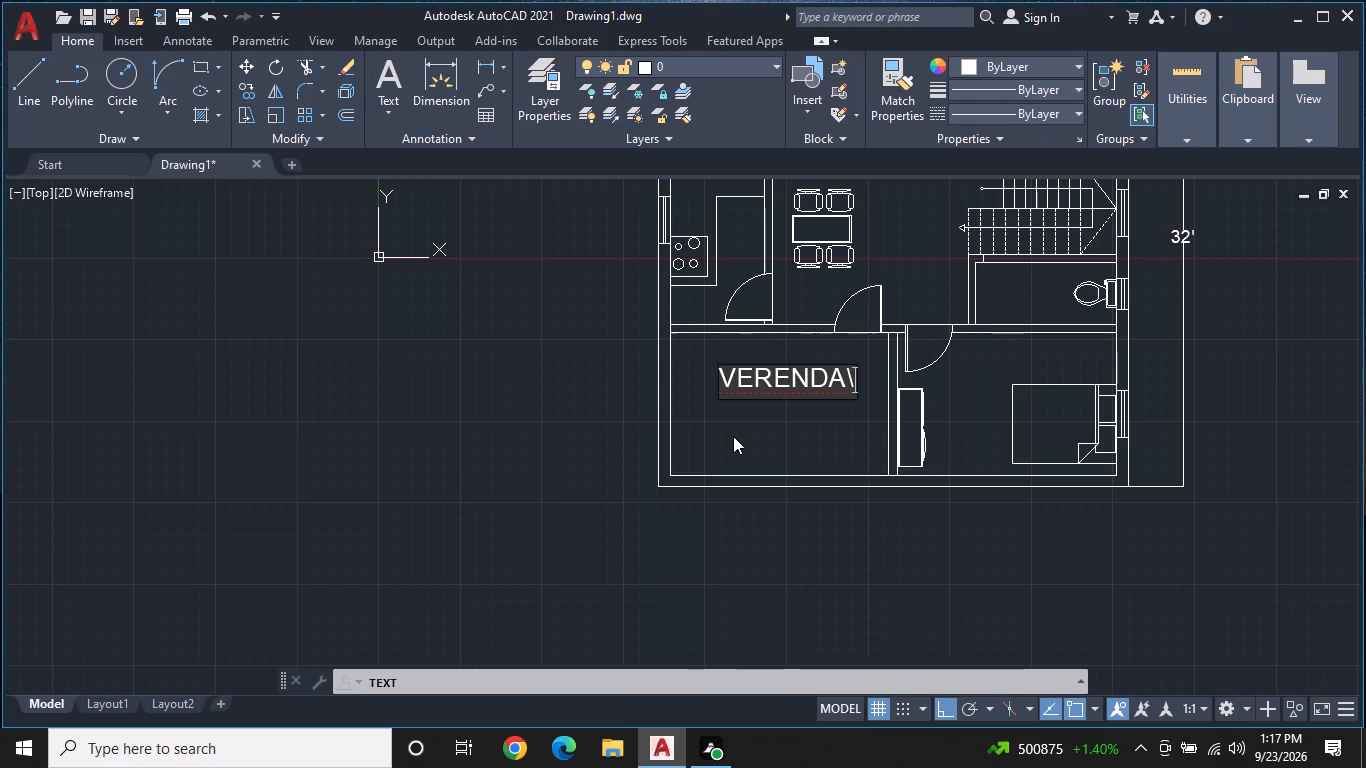
{"action": "key", "text": "BackSpace"}
{"action": "key", "text": "slash"}
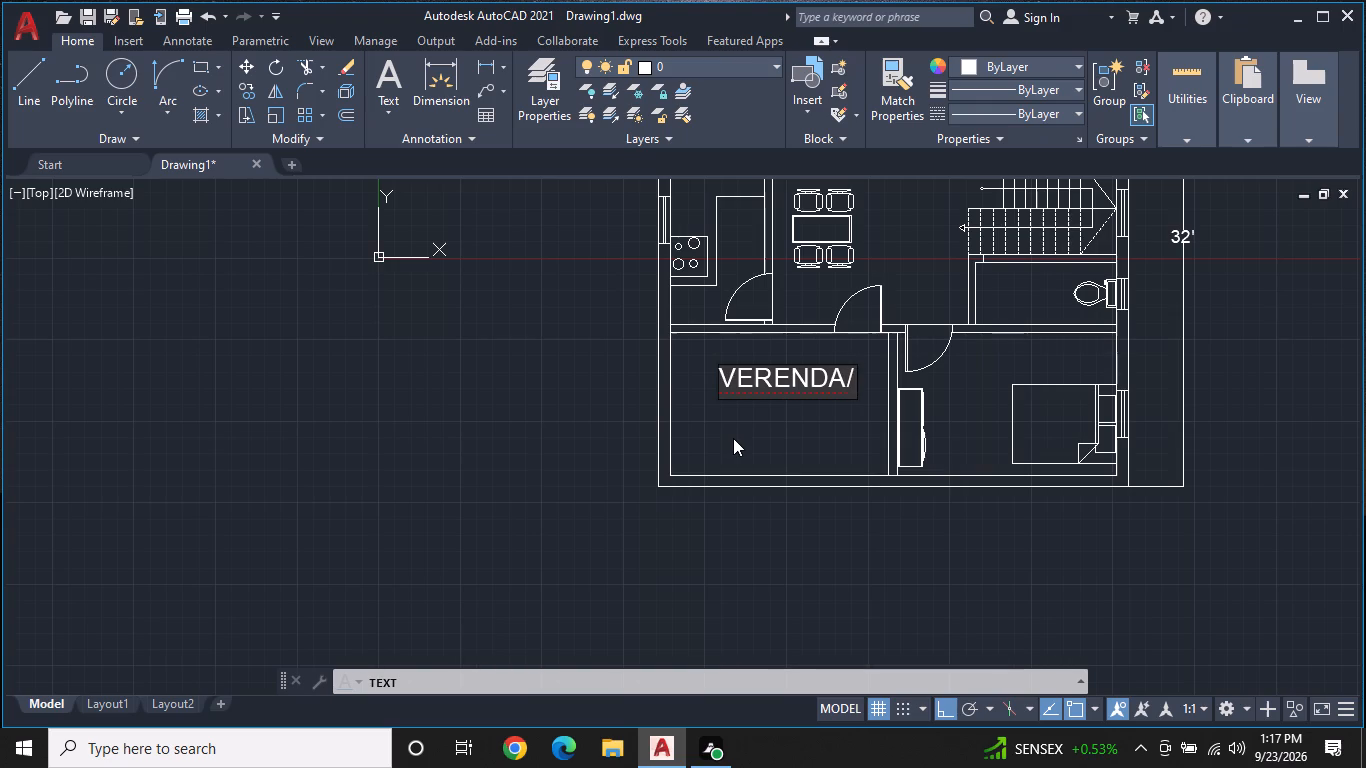
{"action": "type", "text": "SIT"}
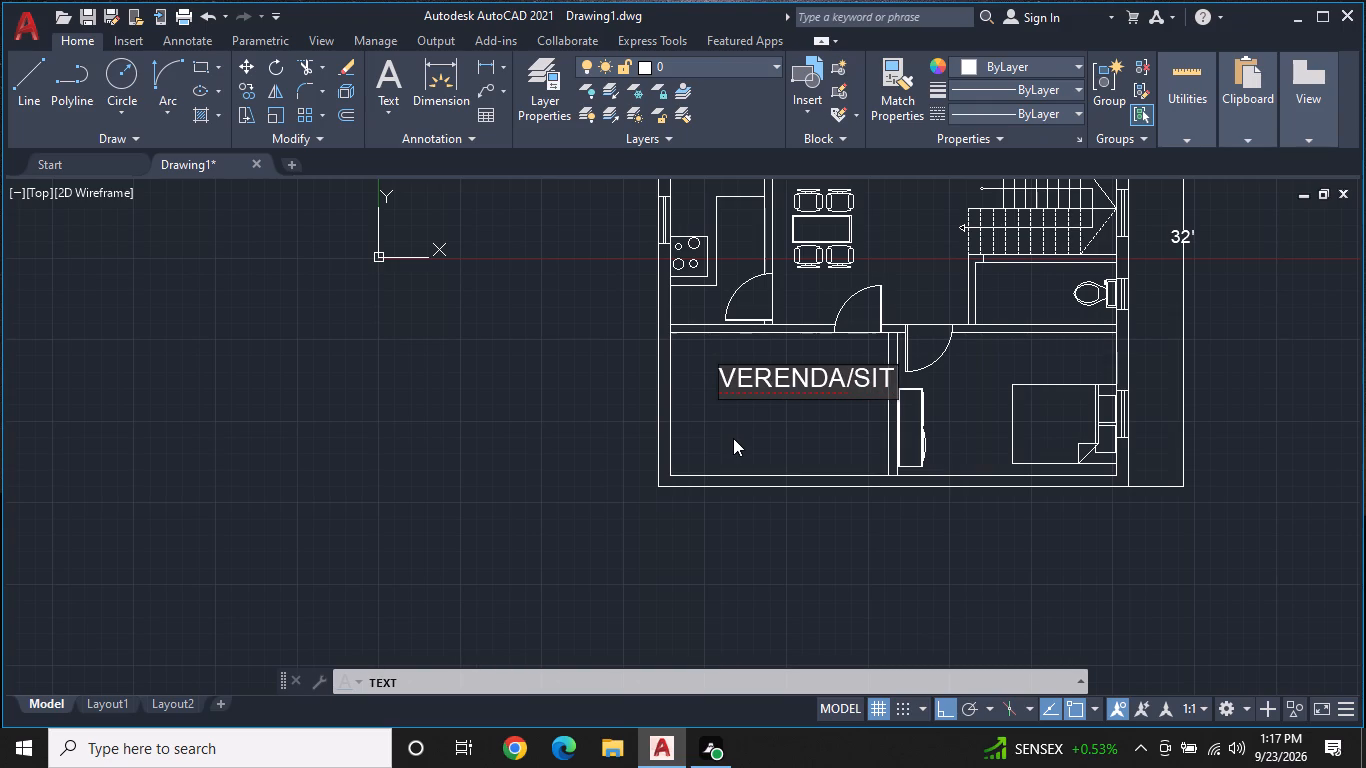
{"action": "key", "text": "space"}
{"action": "type", "text": "OUT"}
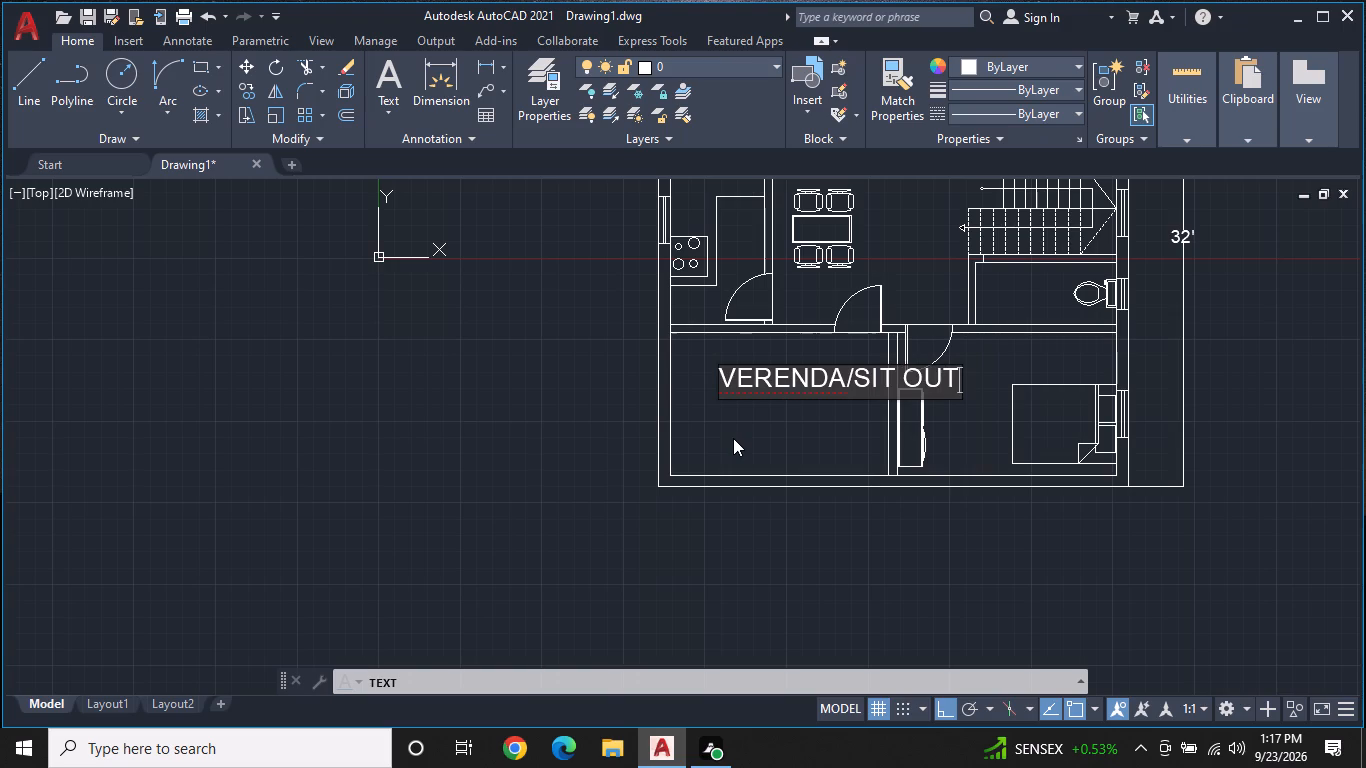
{"action": "key", "text": "space"}
{"action": "key", "text": "space"}
{"action": "key", "text": "Return"}
{"action": "key", "text": "Return"}
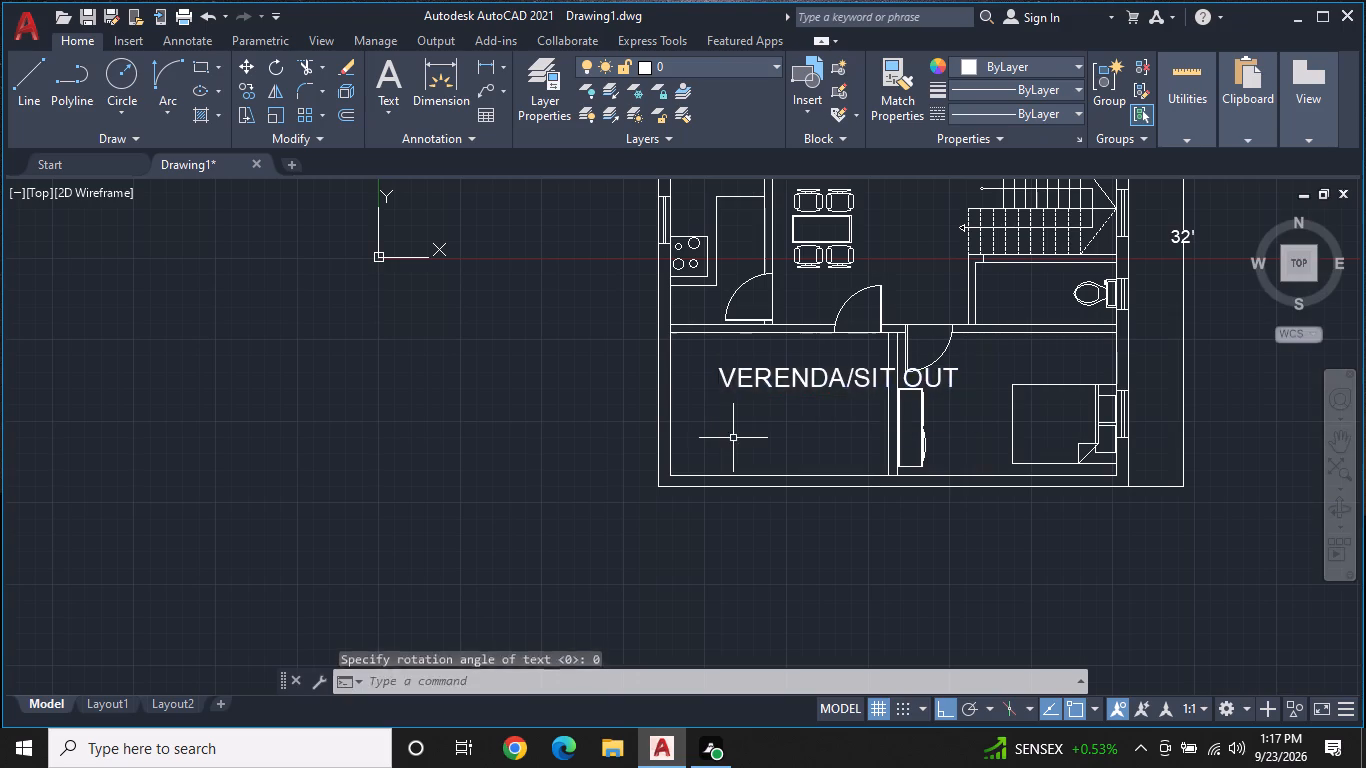
{"action": "key", "text": "Return"}
{"action": "key", "text": "Escape"}
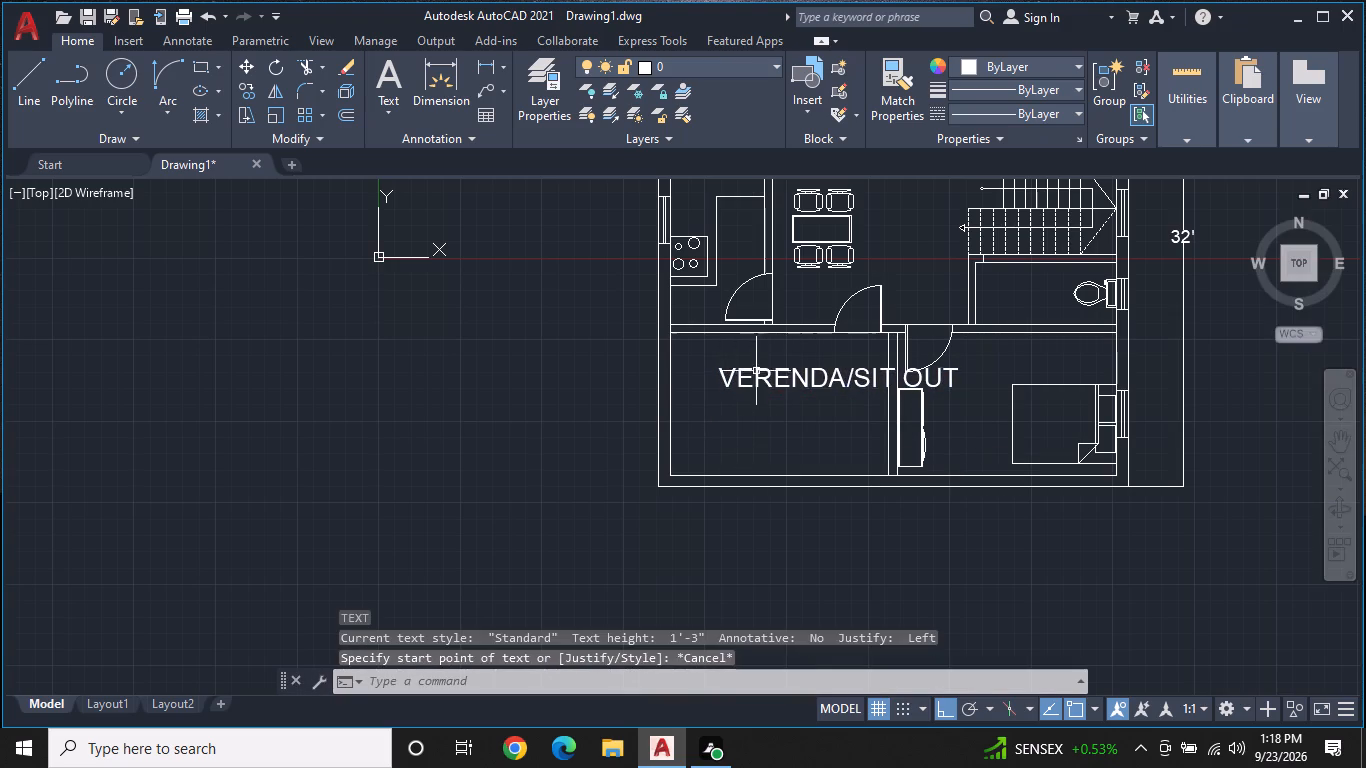
Move the VERENDA/SIT OUT label about 2'-1" horizontally toward the room's outer side wall.
{"action": "left_click", "coordinate": [756, 383]}
{"action": "left_click", "coordinate": [717, 389]}
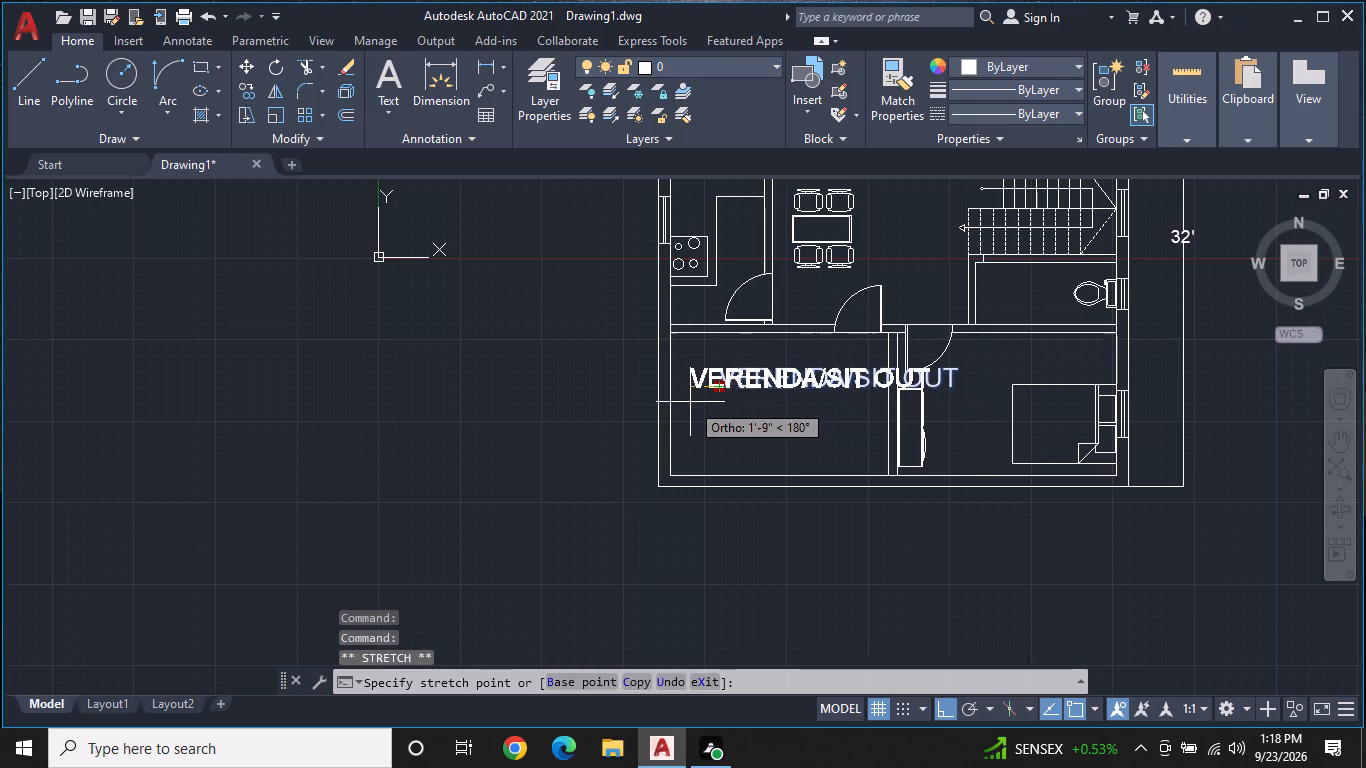
{"action": "scroll", "coordinate": [687, 410], "scroll_direction": "up", "scroll_amount": 1}
{"action": "left_click", "coordinate": [686, 390]}
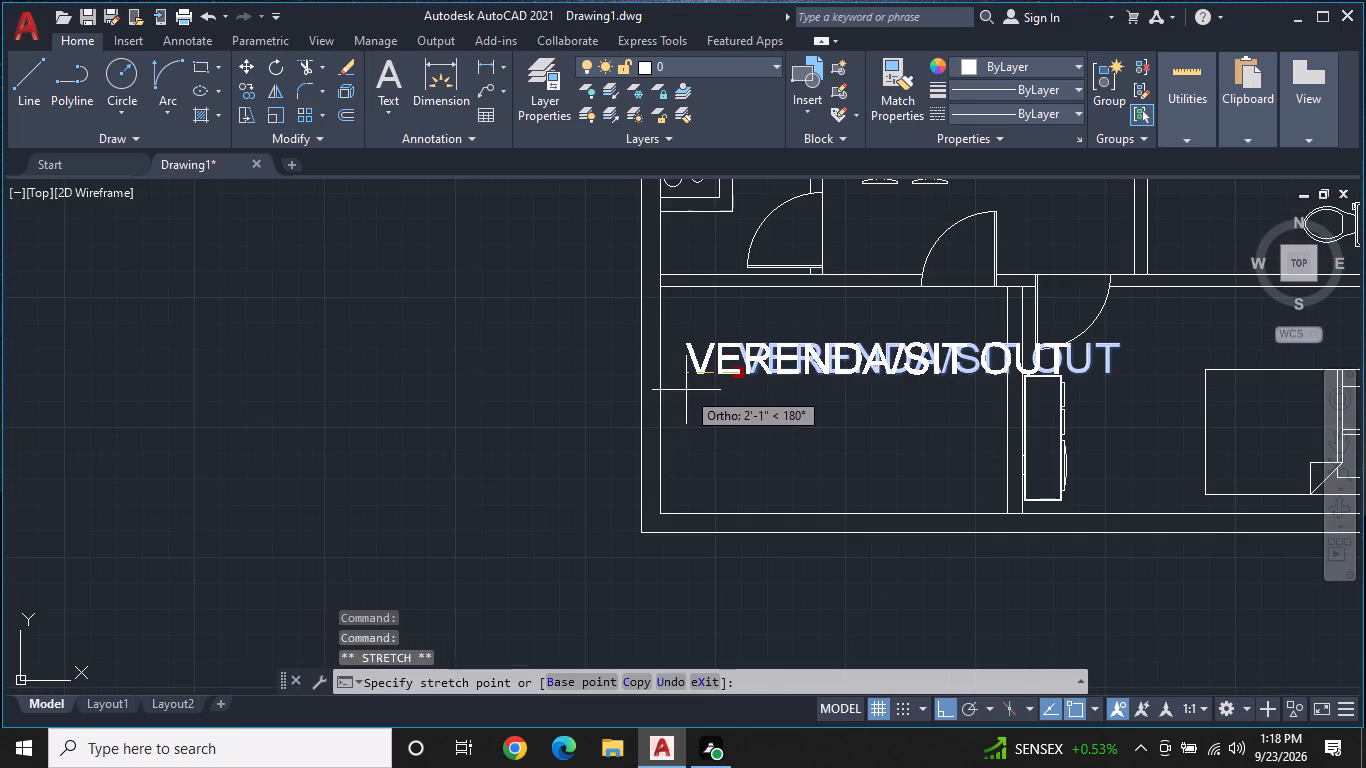
{"action": "key", "text": "Escape"}
Scale the VERENDA/SIT OUT label down to about three quarters of its size from its insertion point, fitting it inside the room.
{"action": "type", "text": "SC"}
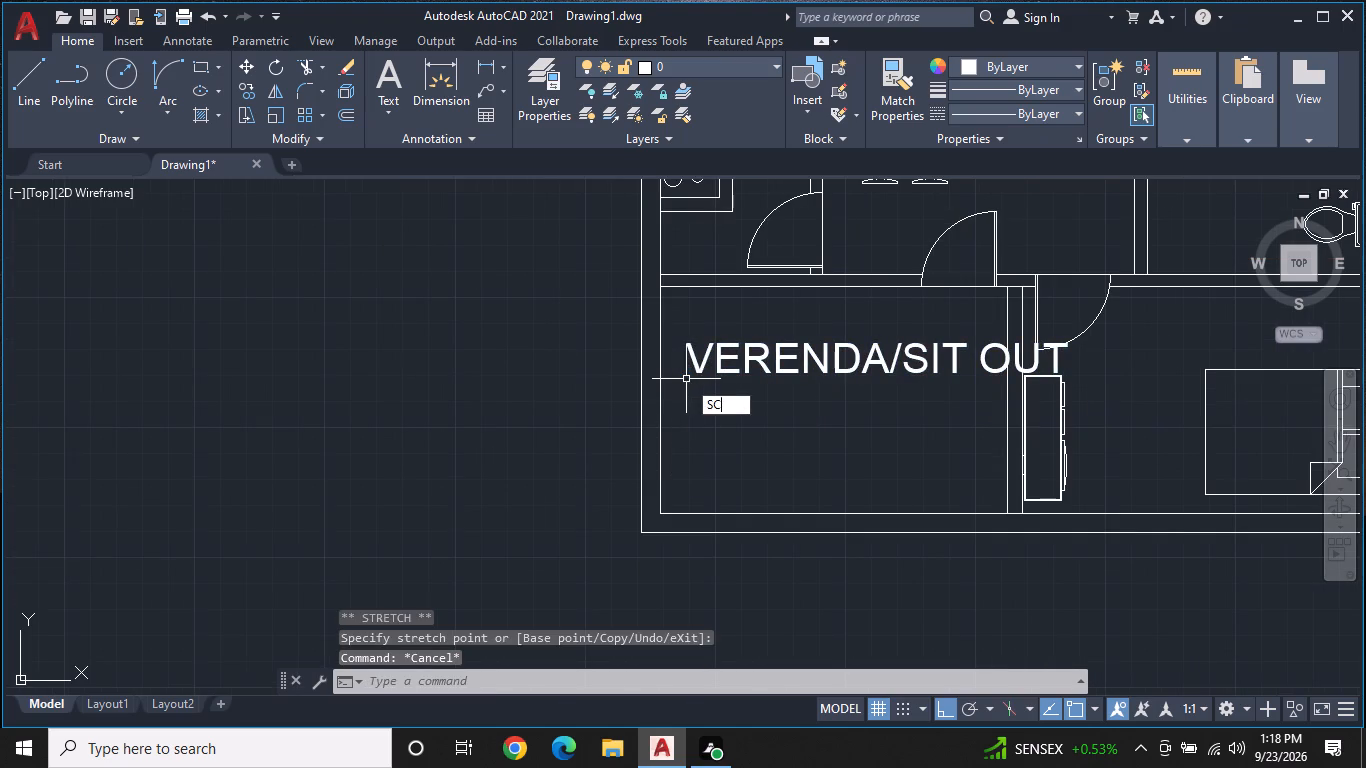
{"action": "key", "text": "space"}
{"action": "left_click", "coordinate": [692, 370]}
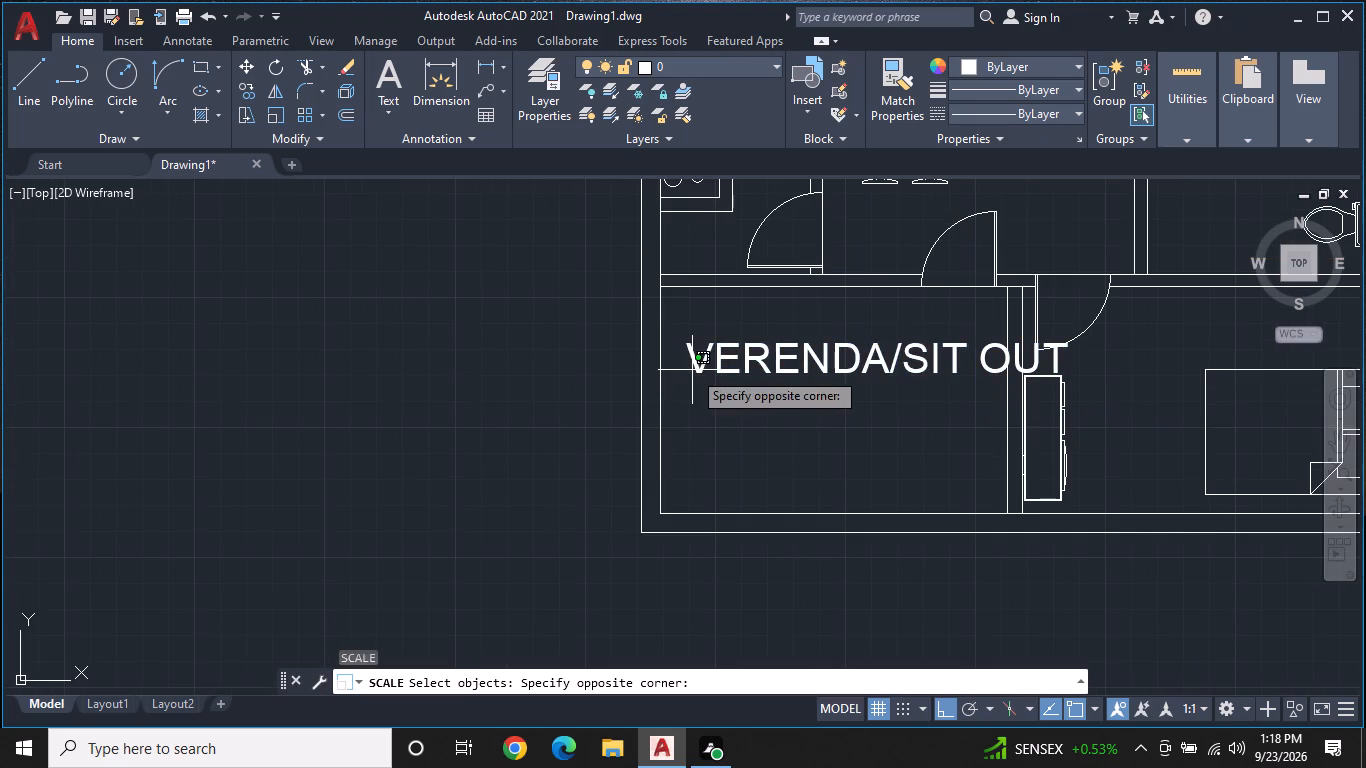
{"action": "left_click", "coordinate": [711, 348]}
{"action": "left_click", "coordinate": [697, 359]}
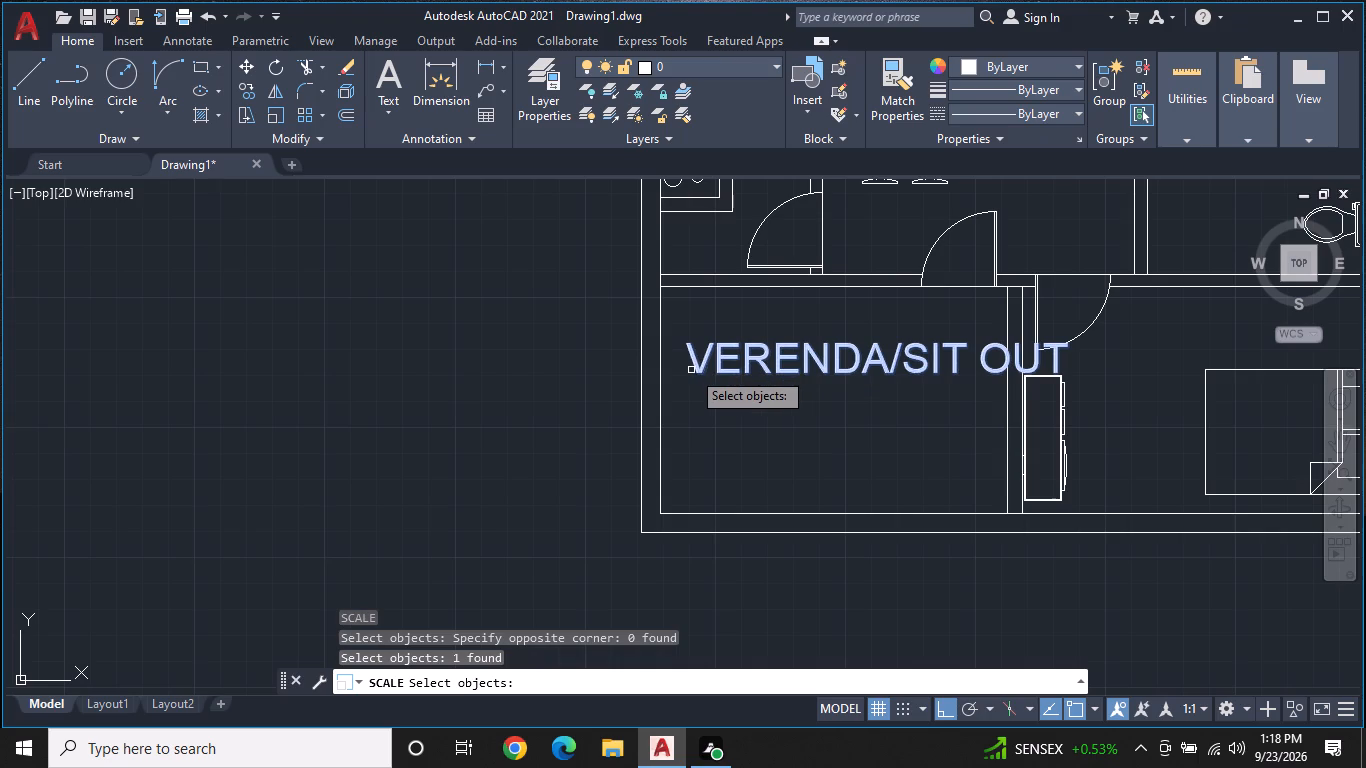
{"action": "key", "text": "space"}
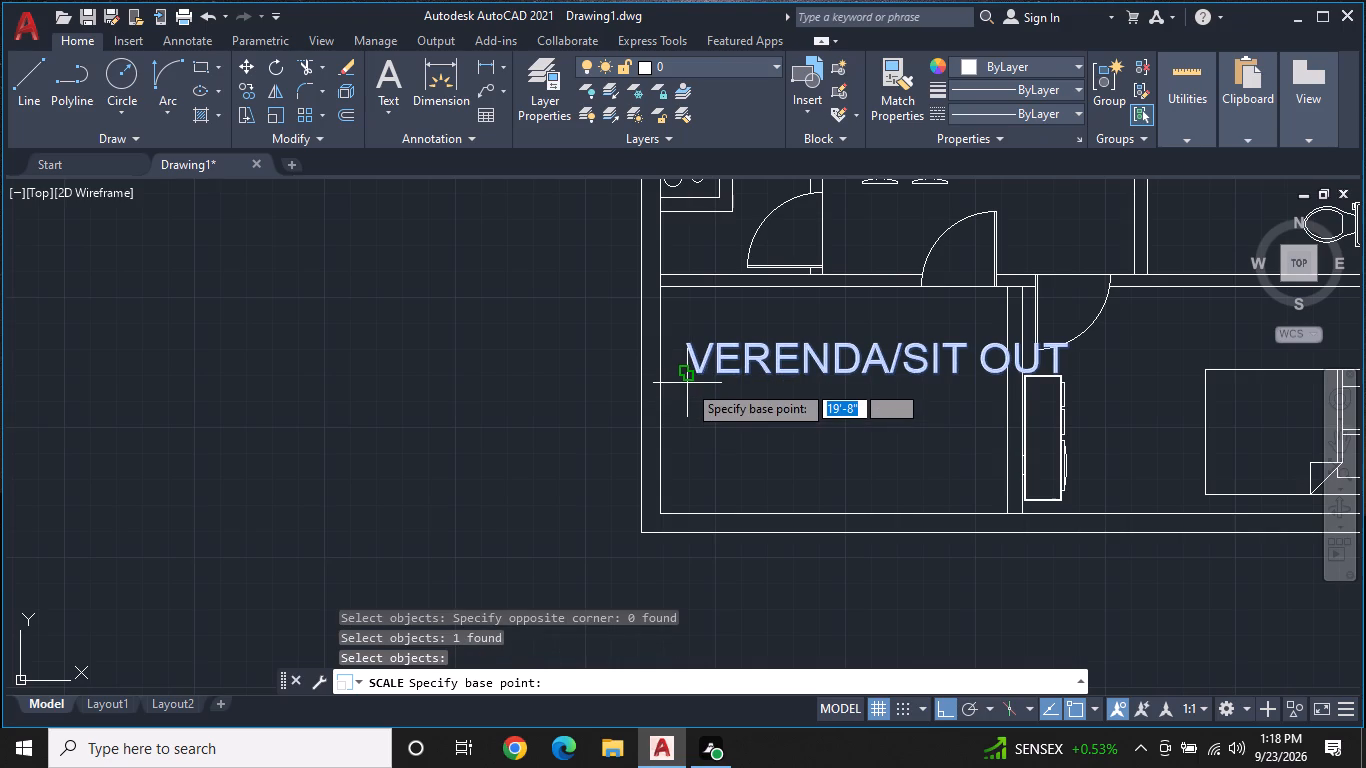
{"action": "left_click", "coordinate": [685, 370]}
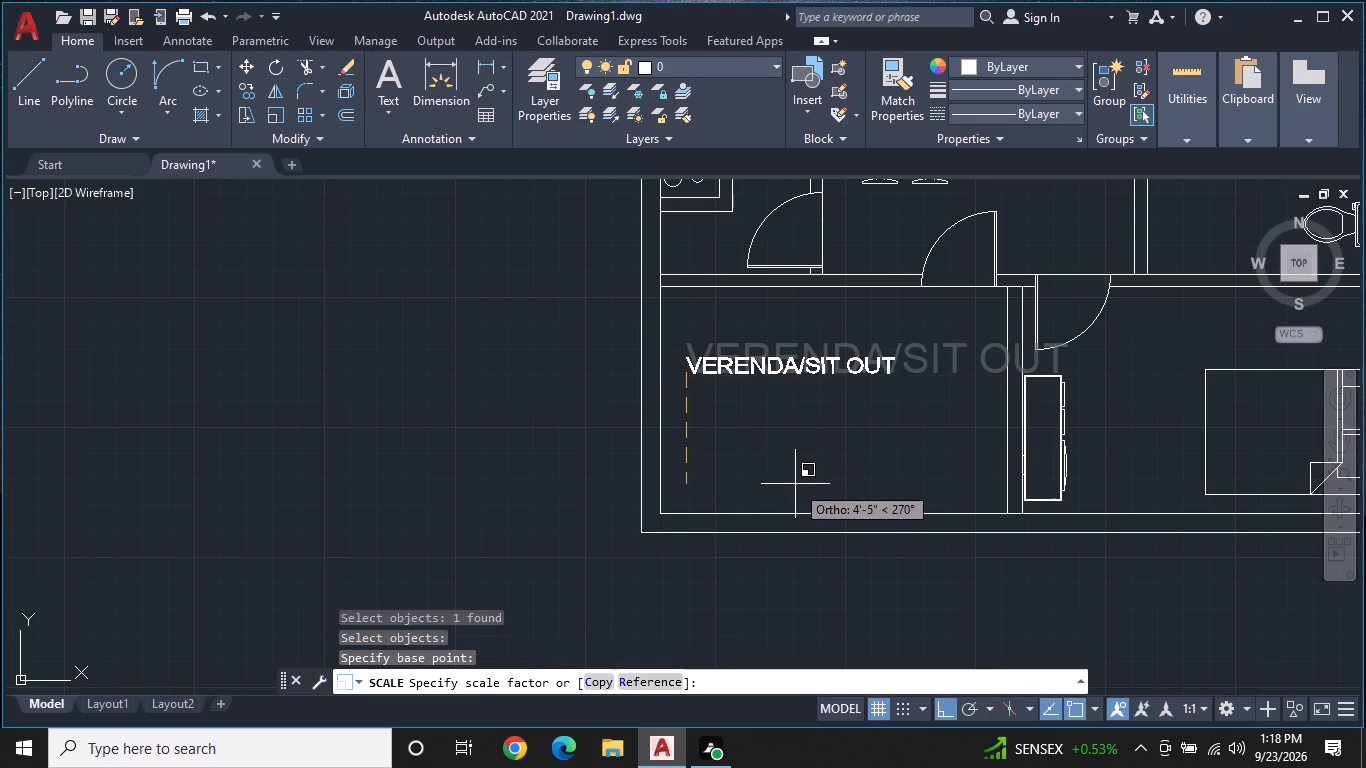
{"action": "left_click", "coordinate": [840, 484]}
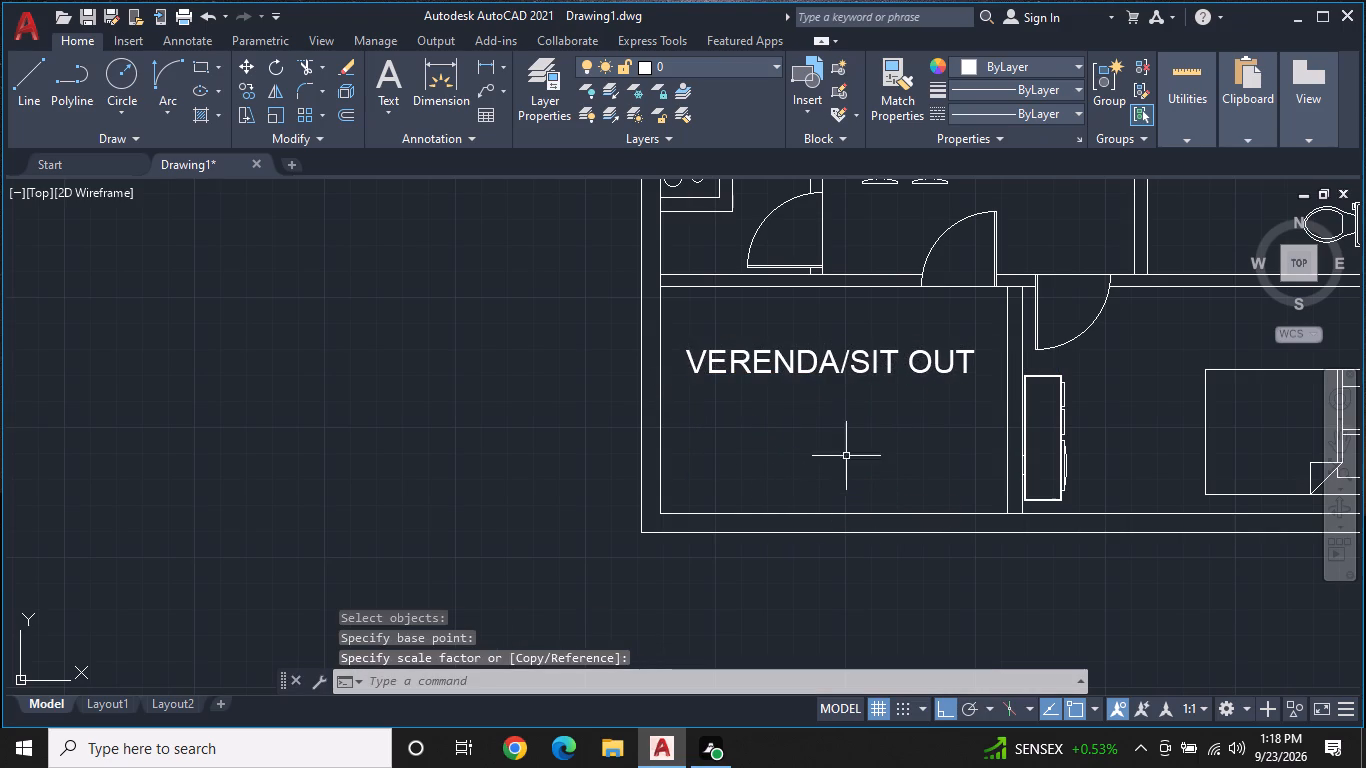
{"action": "left_click", "coordinate": [889, 355]}
{"action": "key", "text": "Escape"}
Add the single-line text "14'-5"X9'-6"" beneath the VERENDA/SIT OUT label, about 0'-9" high with 0 rotation.
{"action": "type", "text": "TE"}
{"action": "key", "text": "space"}
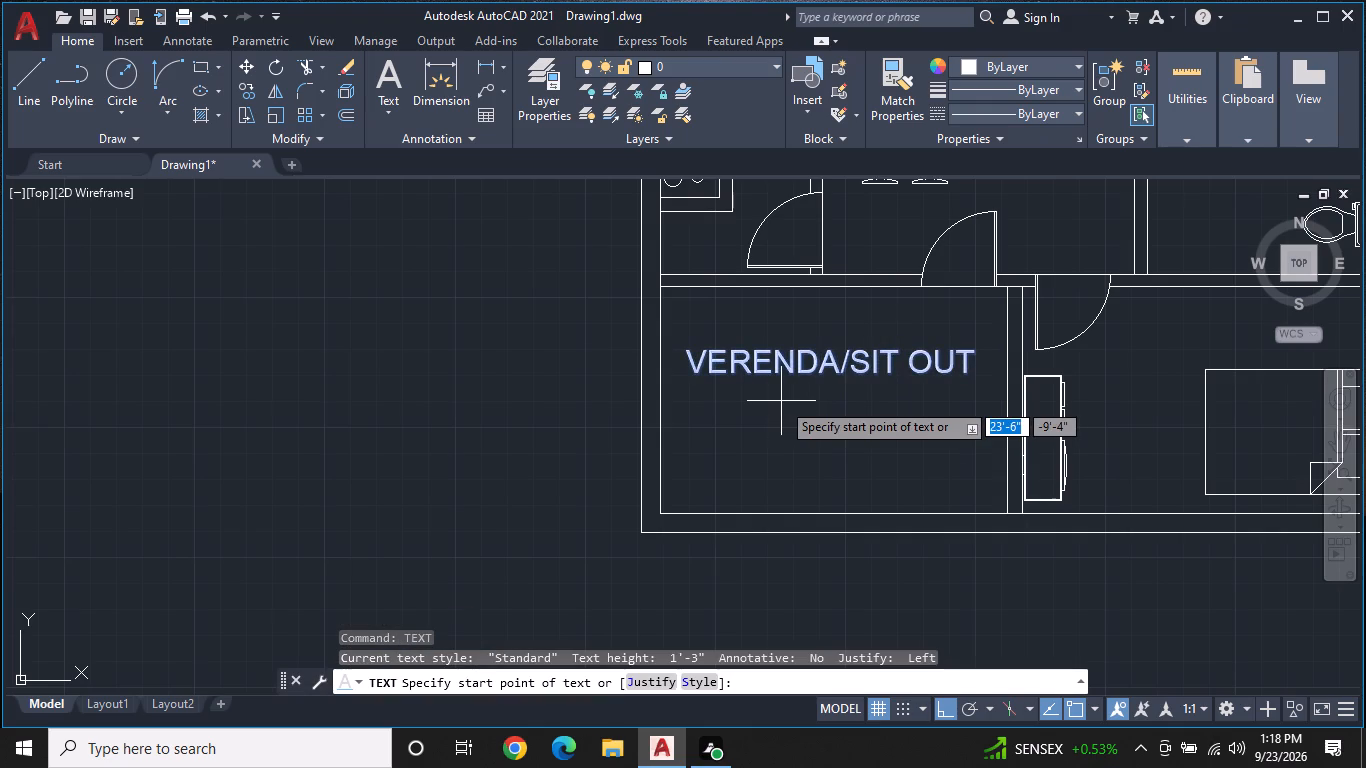
{"action": "left_click", "coordinate": [715, 395]}
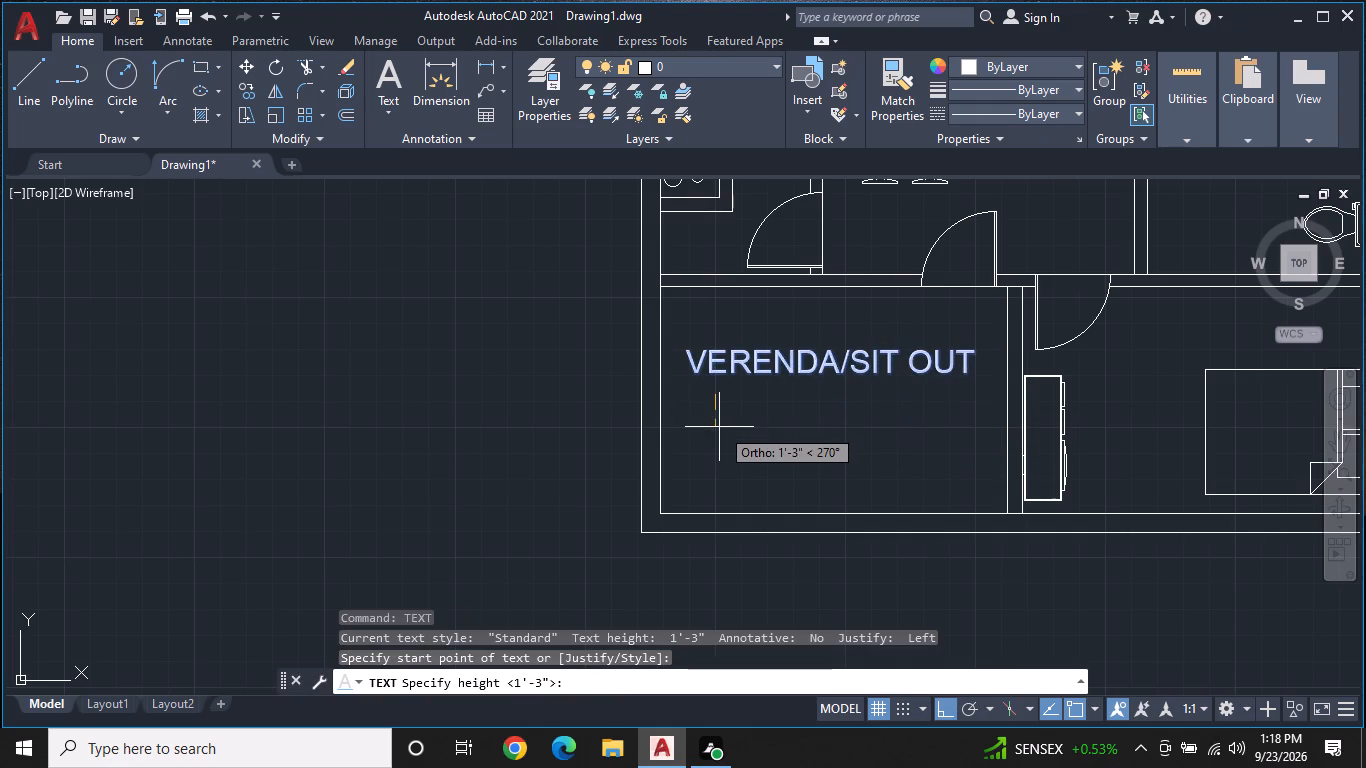
{"action": "left_click", "coordinate": [716, 414]}
{"action": "key", "text": "0"}
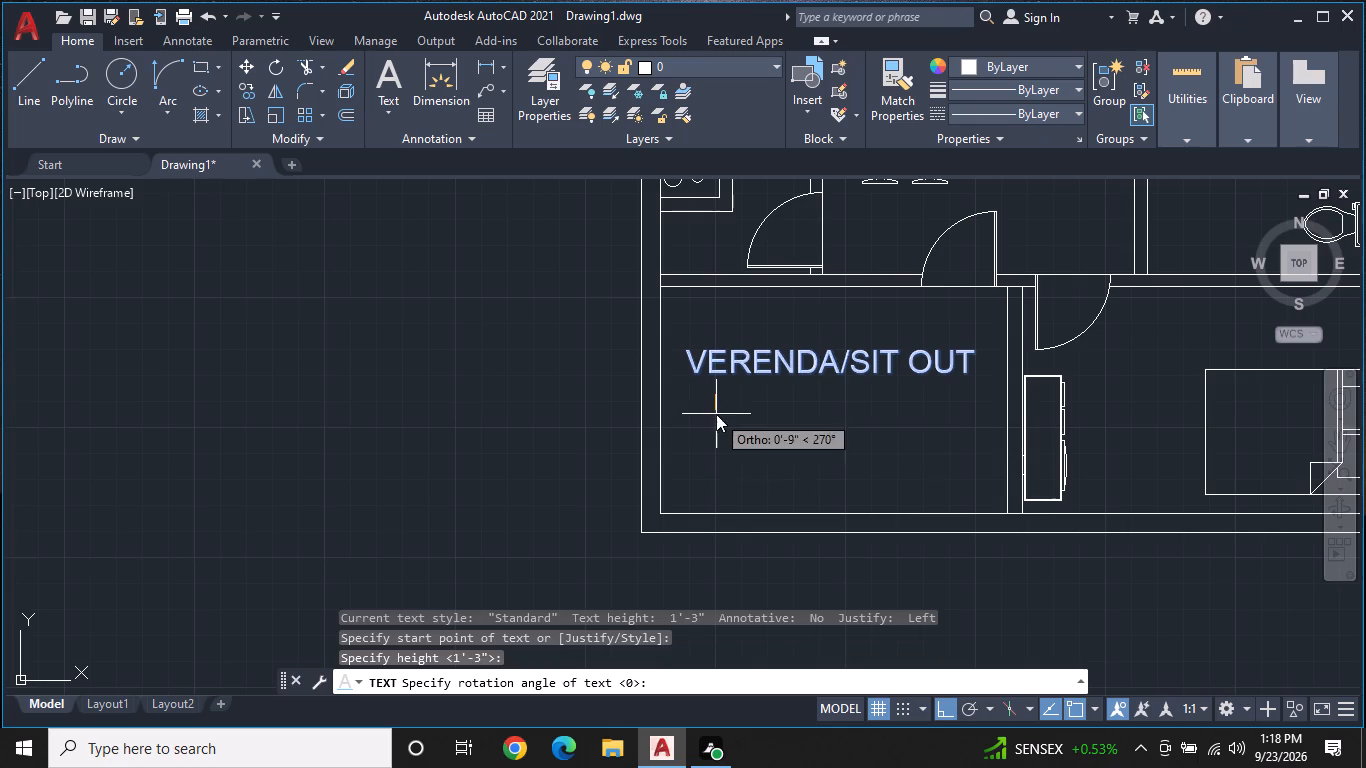
{"action": "key", "text": "Return"}
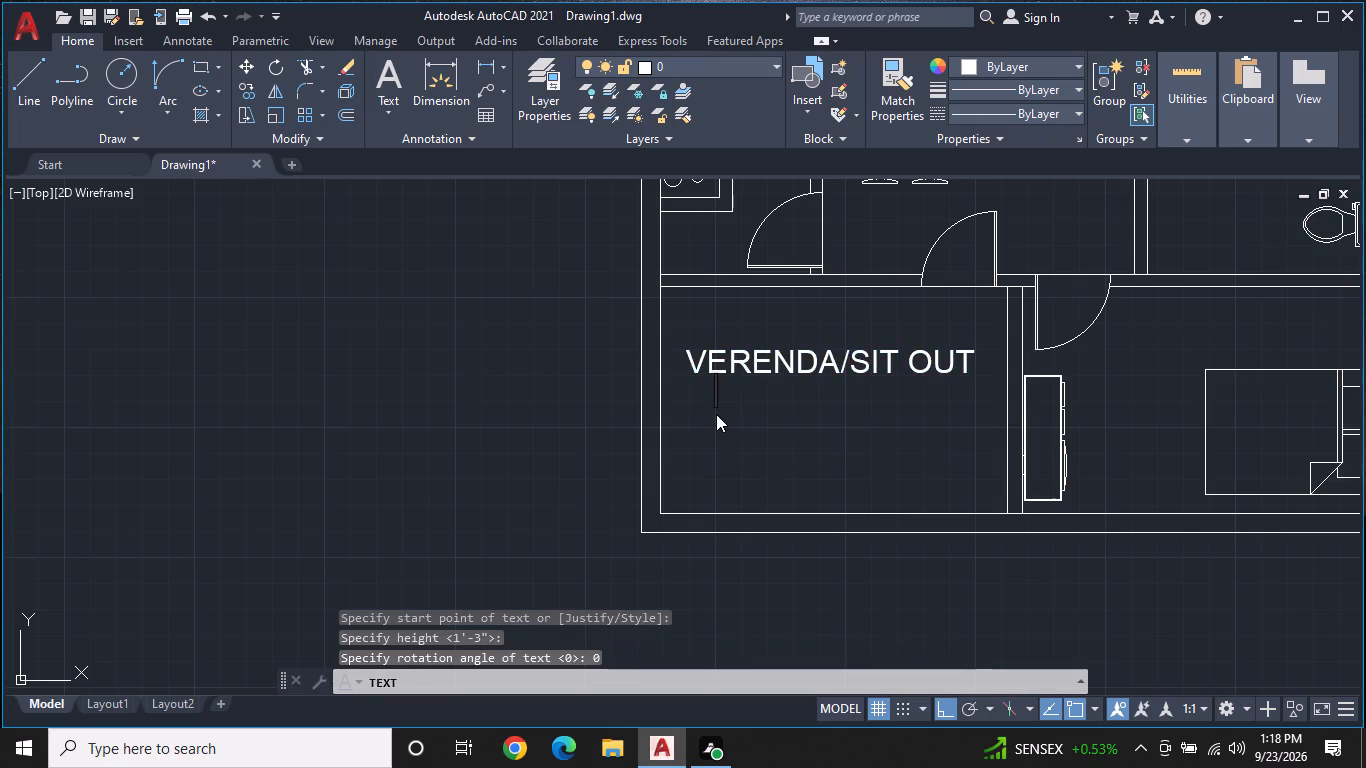
{"action": "type", "text": "14"}
{"action": "key", "text": "semicolon"}
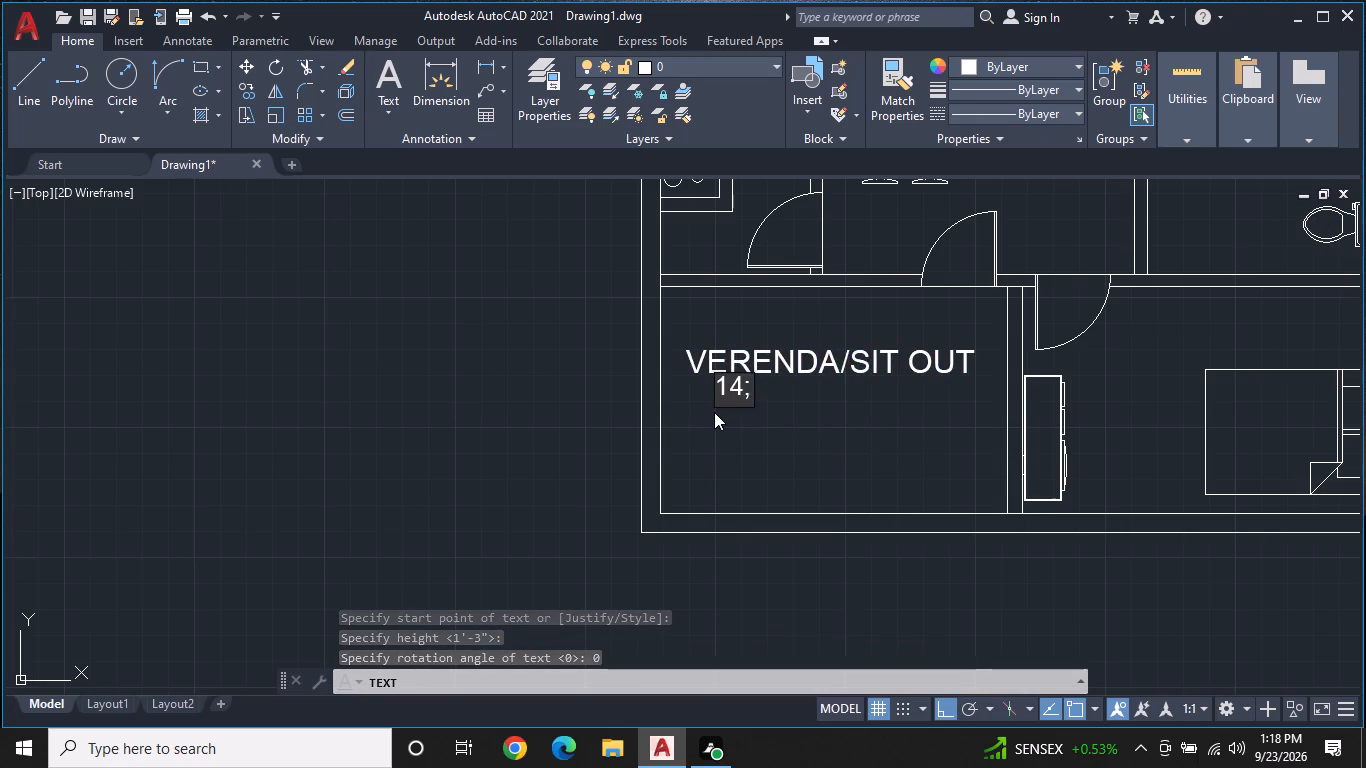
{"action": "key", "text": "BackSpace"}
{"action": "type", "text": "'-"}
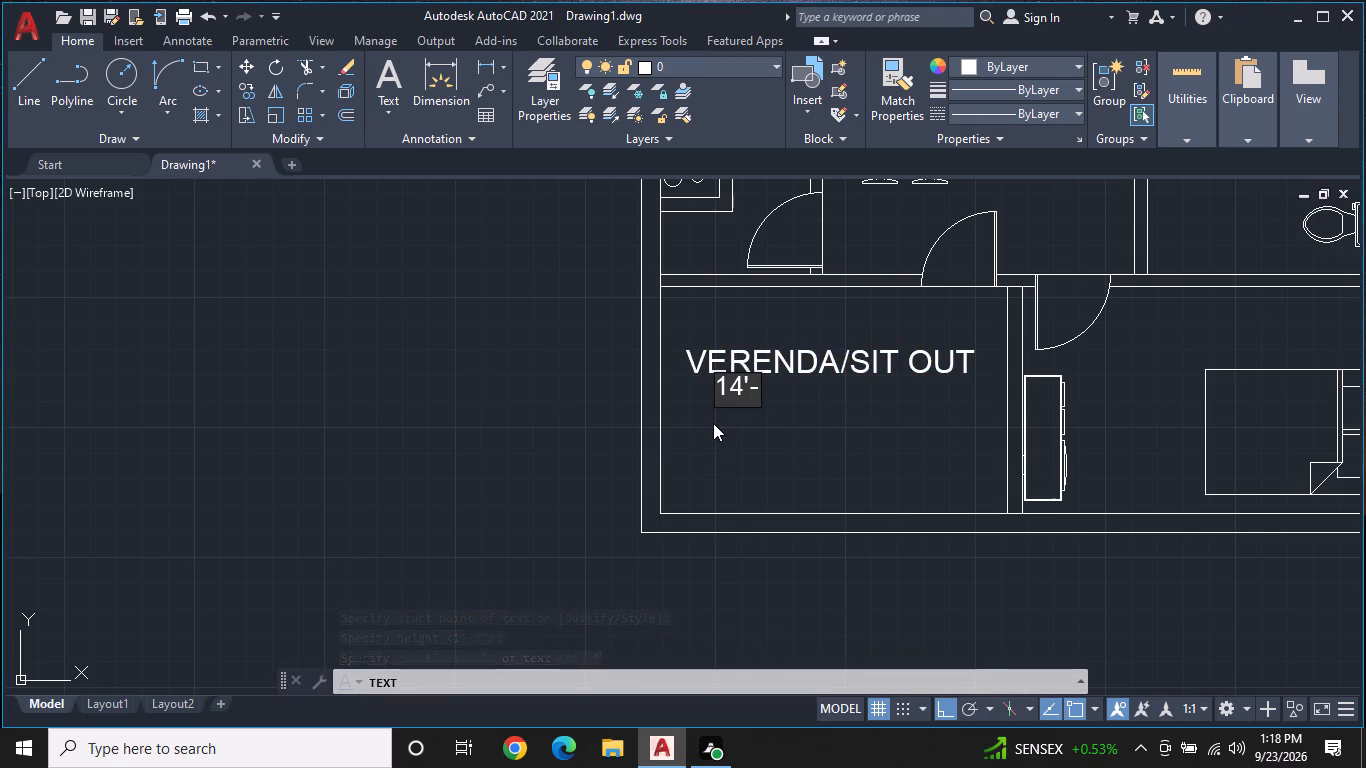
{"action": "key", "text": "5"}
{"action": "key", "text": "shift+quotedbl"}
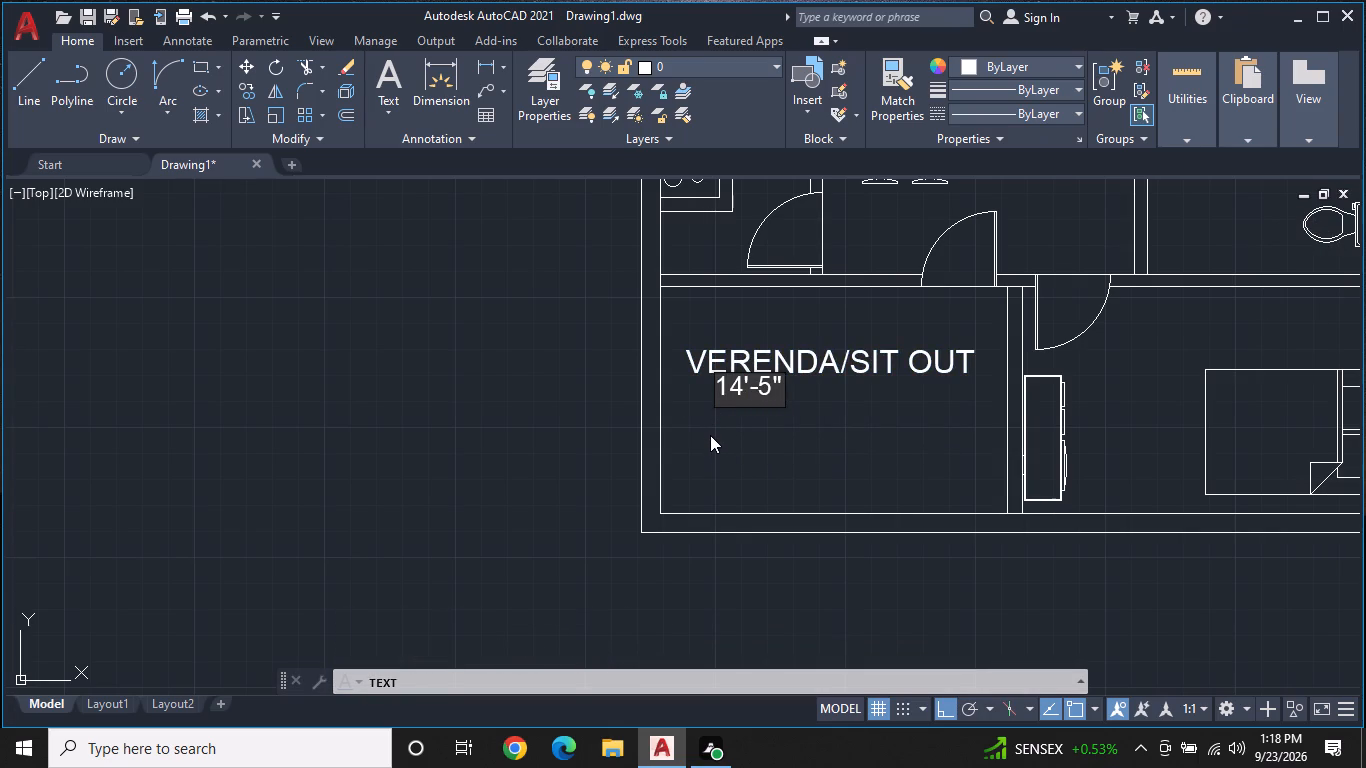
{"action": "key", "text": "x"}
{"action": "type", "text": "9'"}
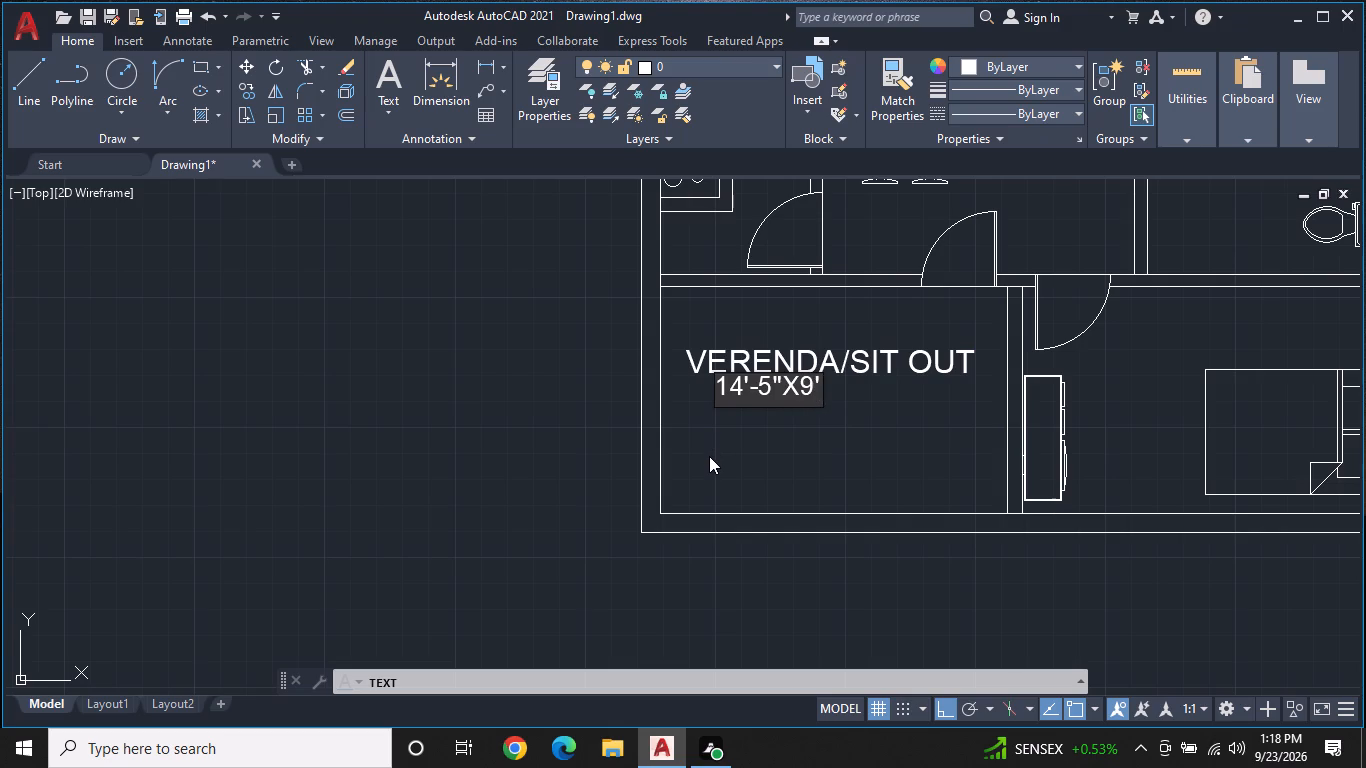
{"action": "type", "text": "-6"}
{"action": "key", "text": "shift+quotedbl"}
{"action": "key", "text": "Return"}
{"action": "key", "text": "Return"}
Move the 14'-5"X9'-6" size text straight down slightly to leave a gap below the VERENDA/SIT OUT label.
{"action": "left_click", "coordinate": [789, 392]}
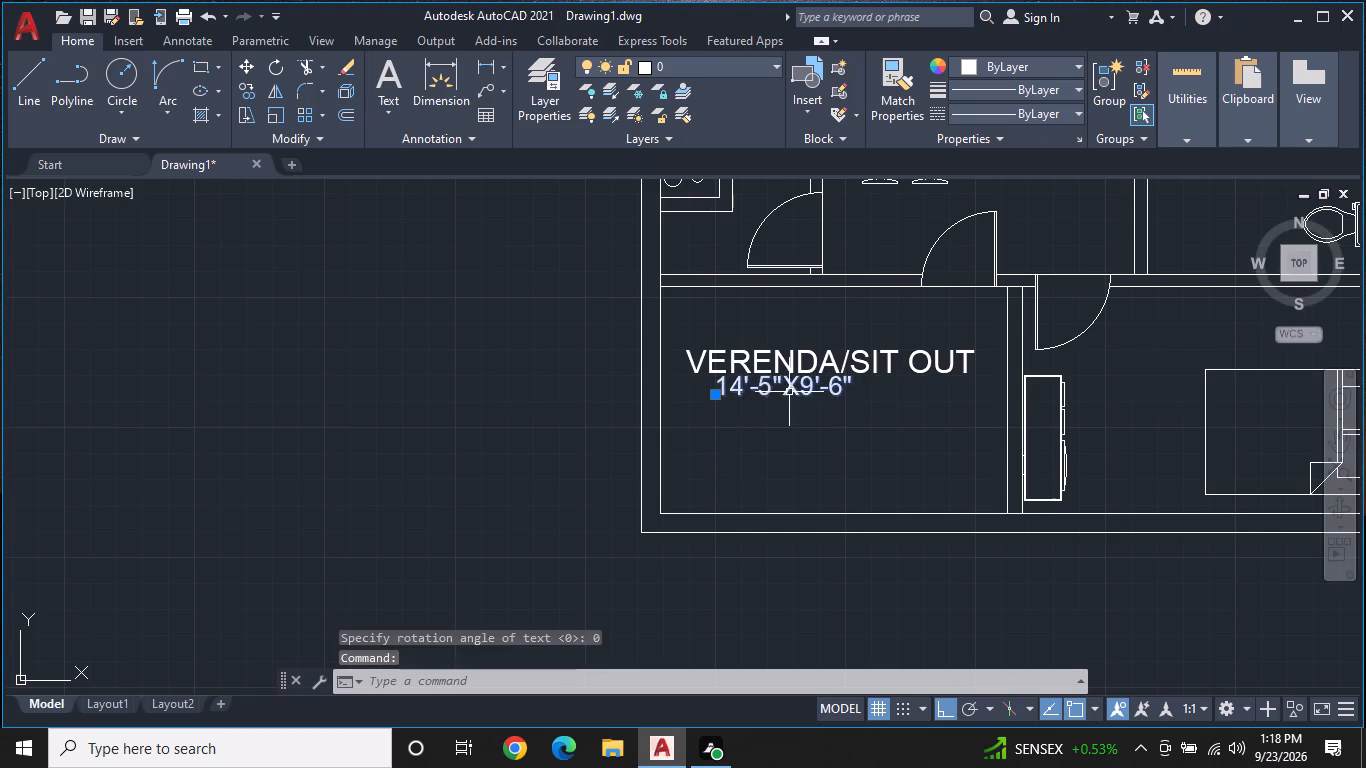
{"action": "left_click", "coordinate": [711, 399]}
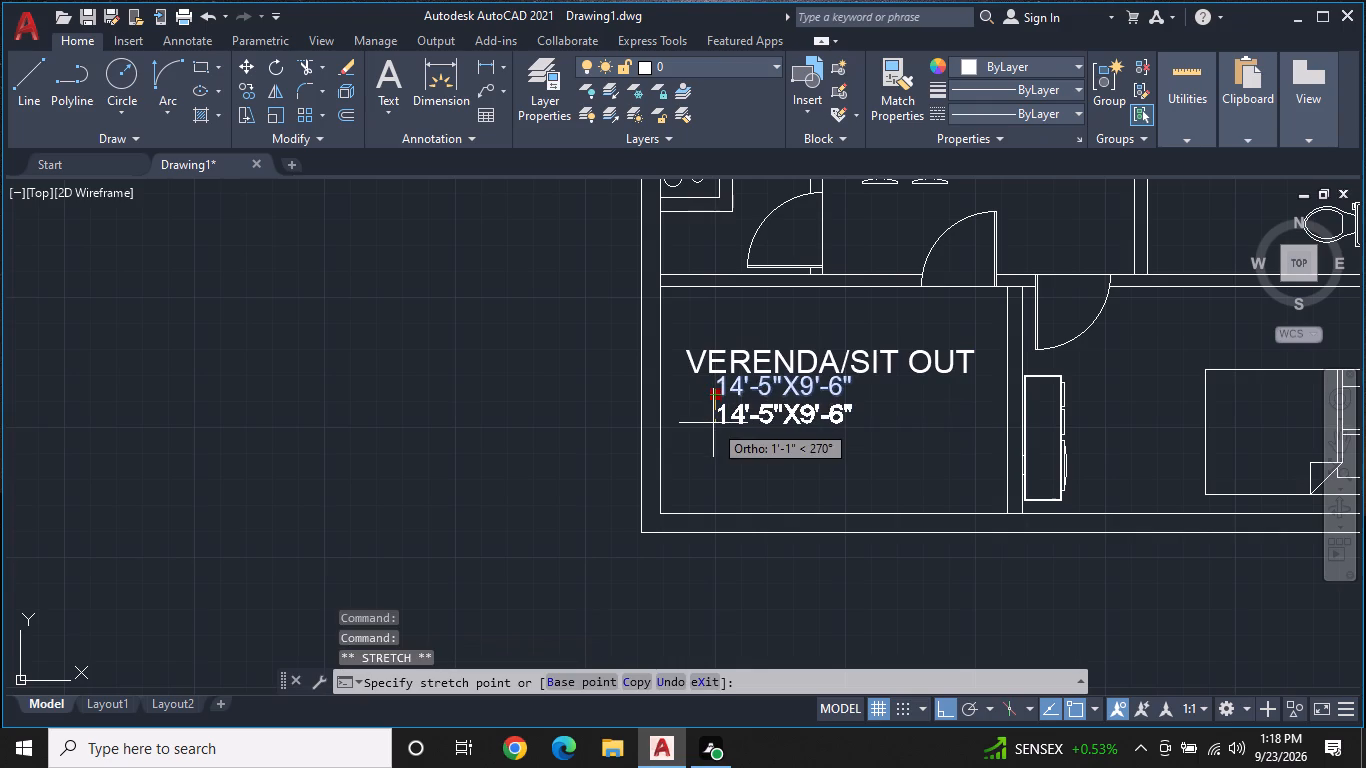
{"action": "left_click", "coordinate": [713, 415]}
{"action": "key", "text": "Escape"}
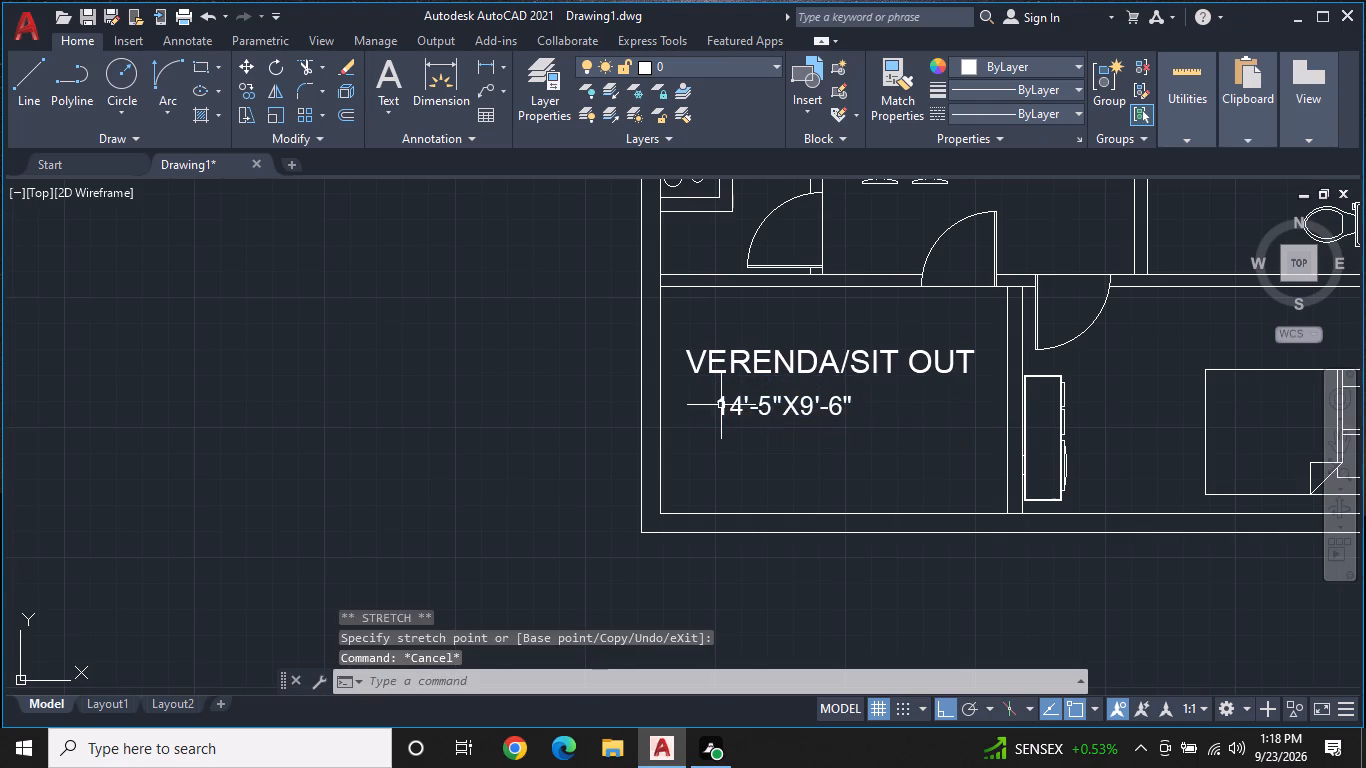
Copy the VERENDA/SIT OUT label and its size text from the label's insertion point into the adjacent lower bedroom, with ortho off.
{"action": "left_click", "coordinate": [699, 366]}
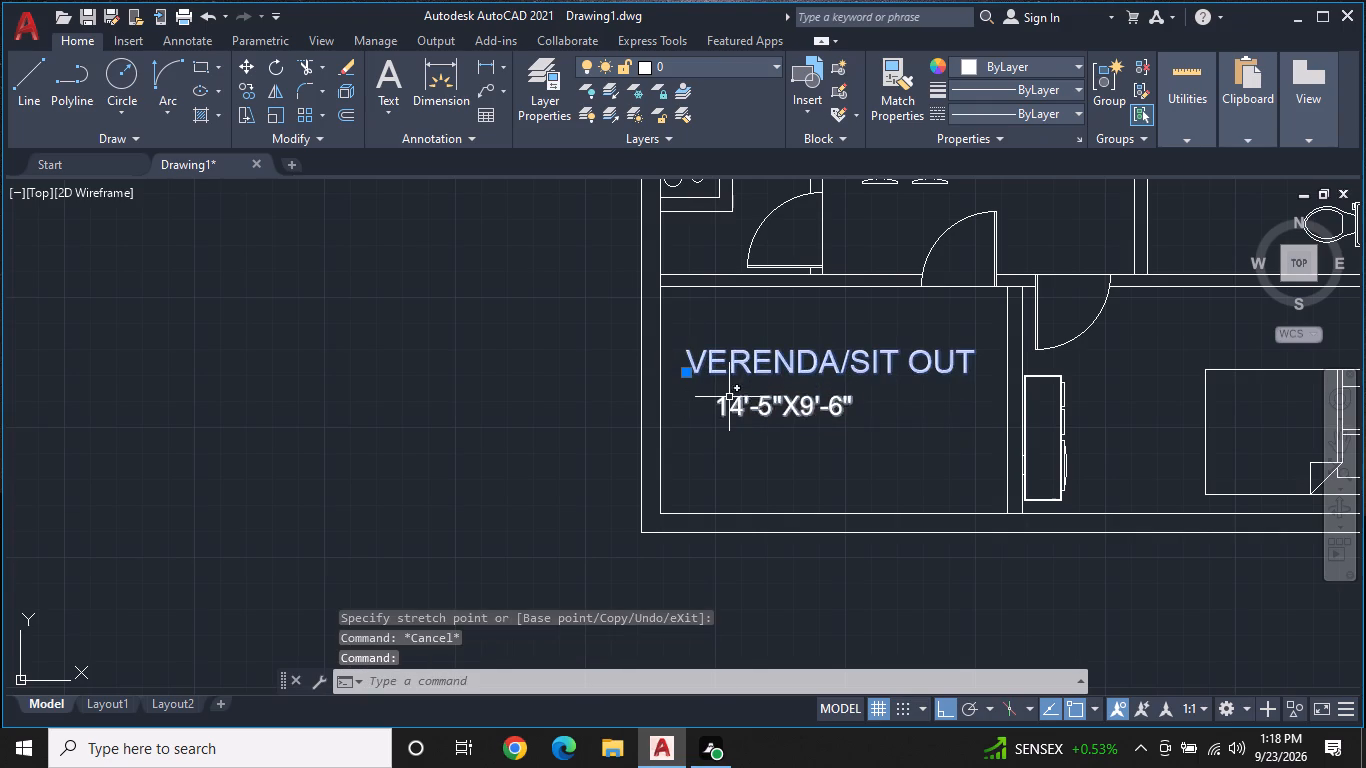
{"action": "left_click", "coordinate": [731, 401]}
{"action": "right_click", "coordinate": [713, 389]}
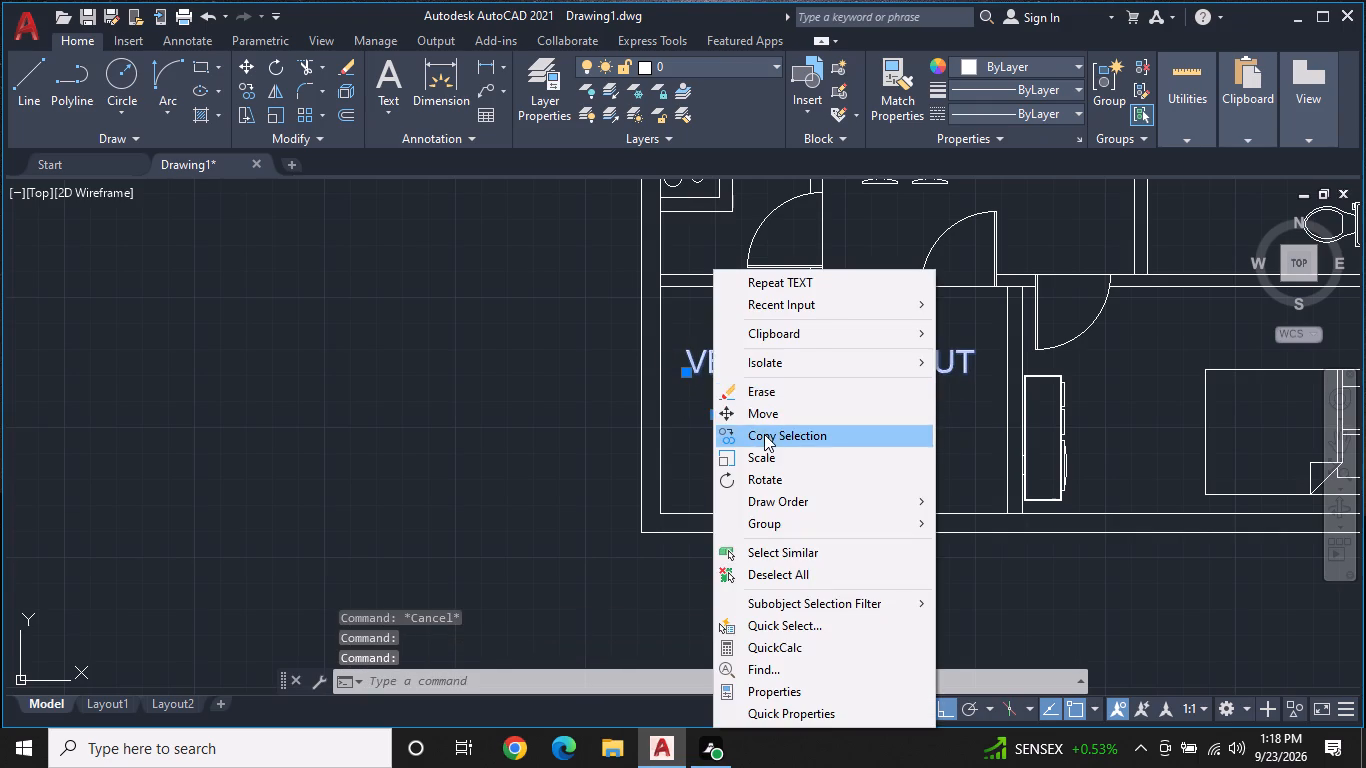
{"action": "left_click", "coordinate": [764, 434]}
{"action": "left_click", "coordinate": [683, 375]}
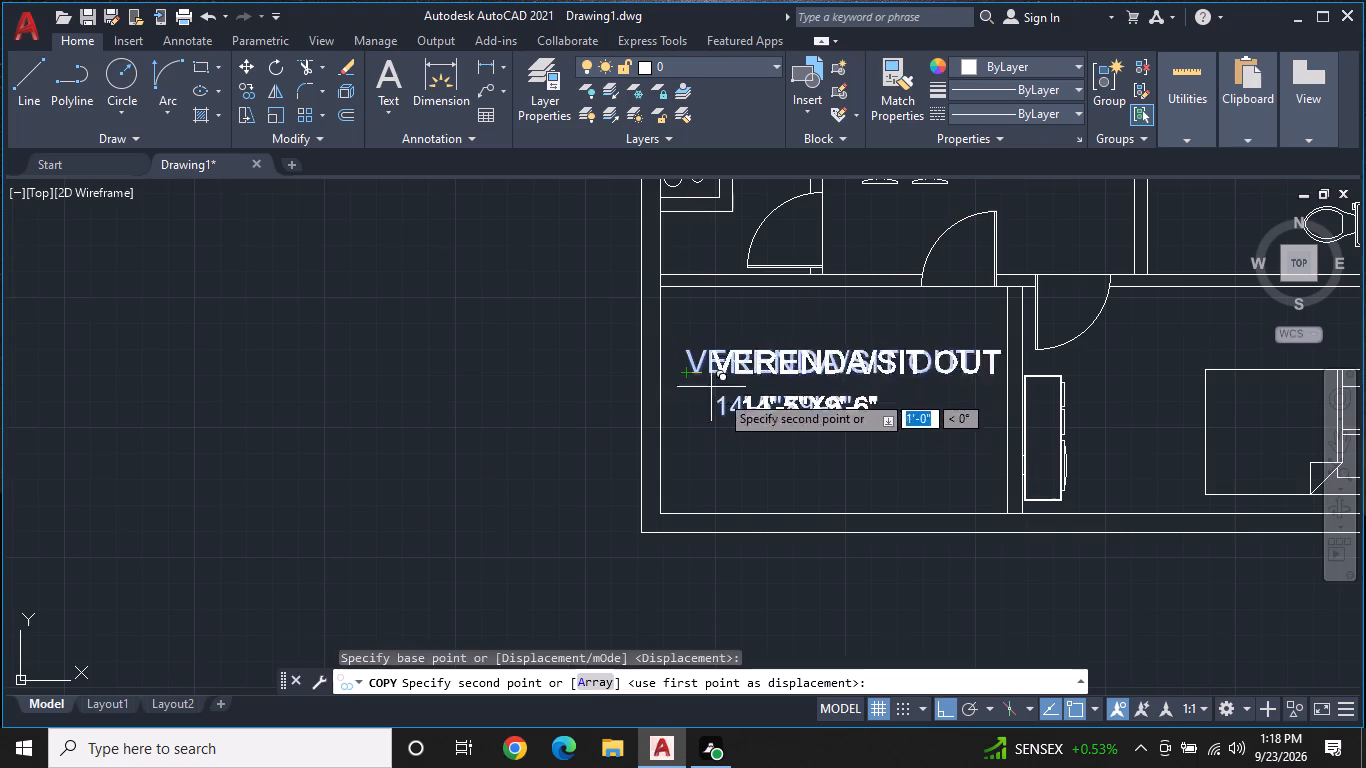
{"action": "scroll", "coordinate": [955, 423], "scroll_direction": "down", "scroll_amount": 2}
{"action": "middle_click_drag", "start_coordinate": [980, 416], "coordinate": [841, 443]}
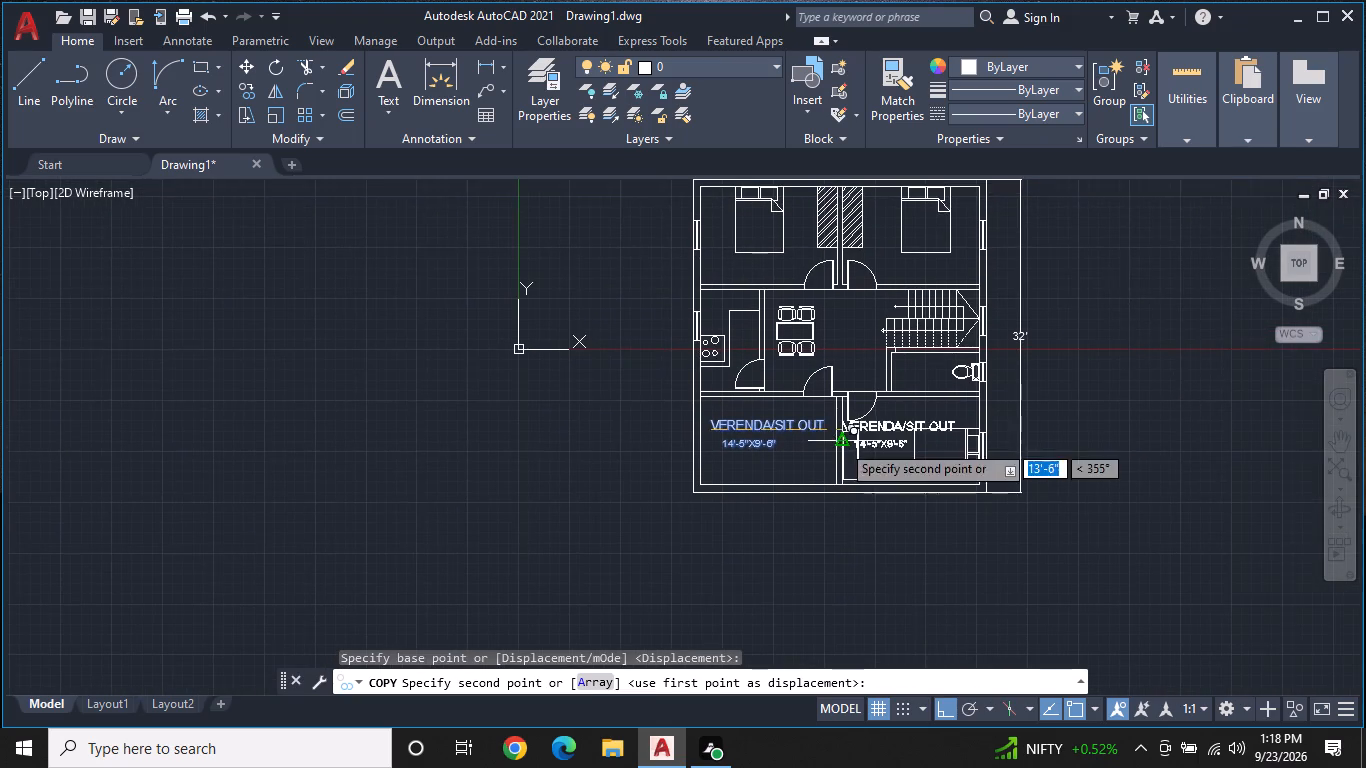
{"action": "scroll", "coordinate": [881, 448], "scroll_direction": "up", "scroll_amount": 2}
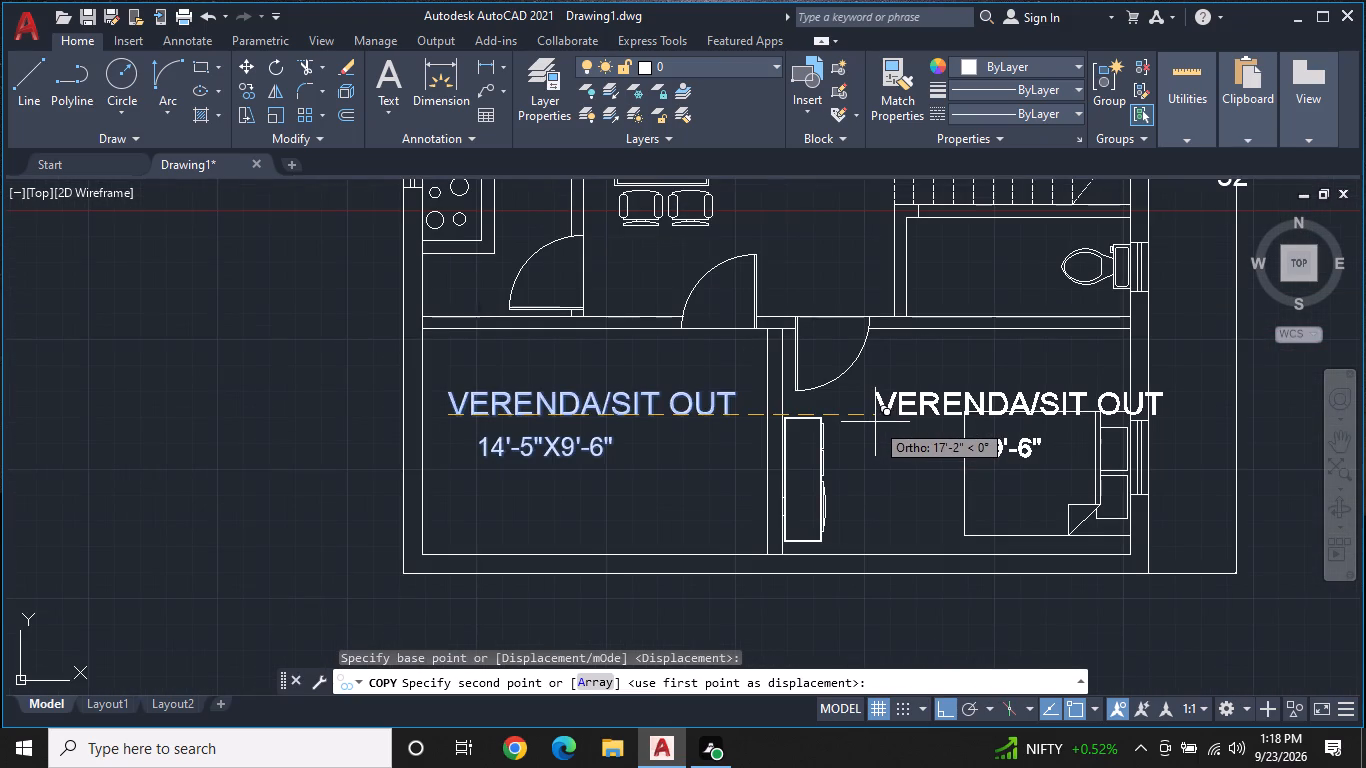
{"action": "key", "text": "F8"}
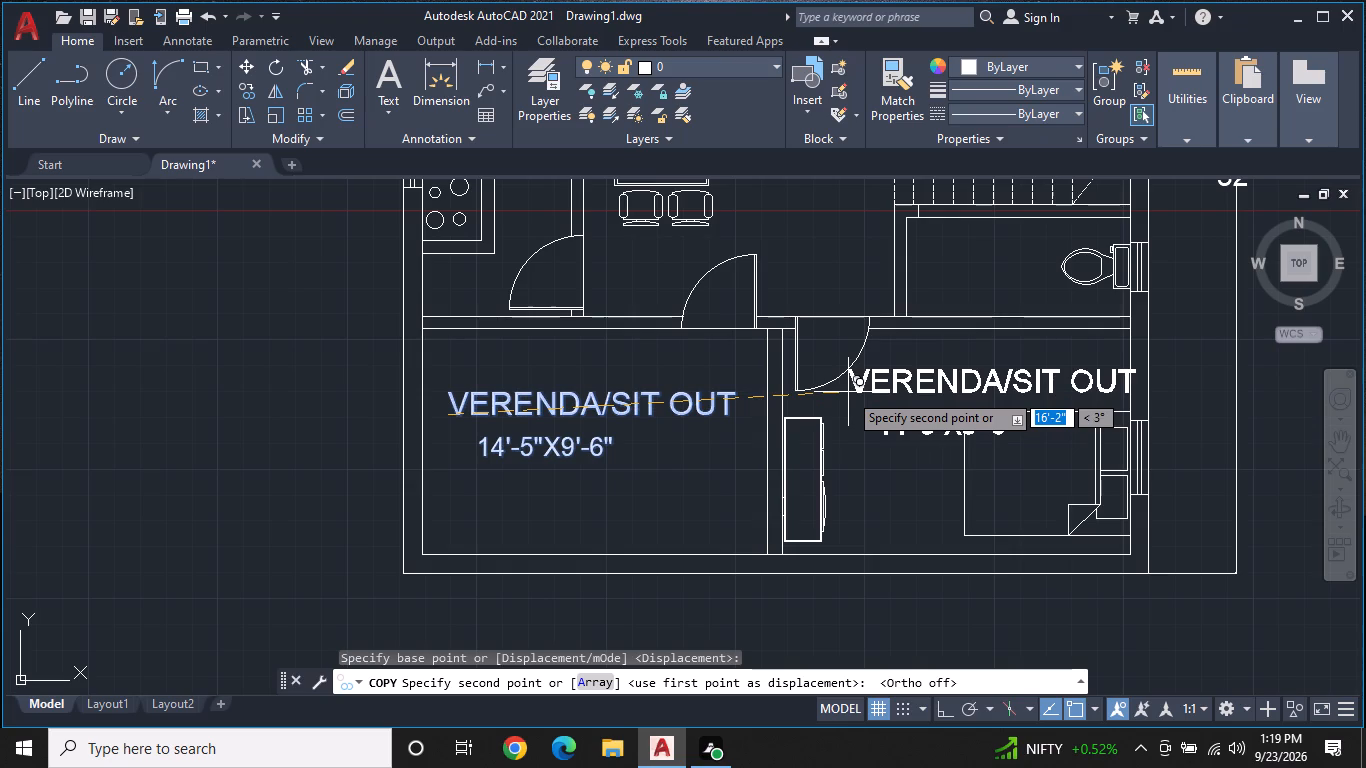
{"action": "left_click", "coordinate": [848, 392]}
Place further copies of the label pair beside the dining table, in the bathroom and in the kitchen.
{"action": "middle_click_drag", "start_coordinate": [834, 323], "coordinate": [878, 483]}
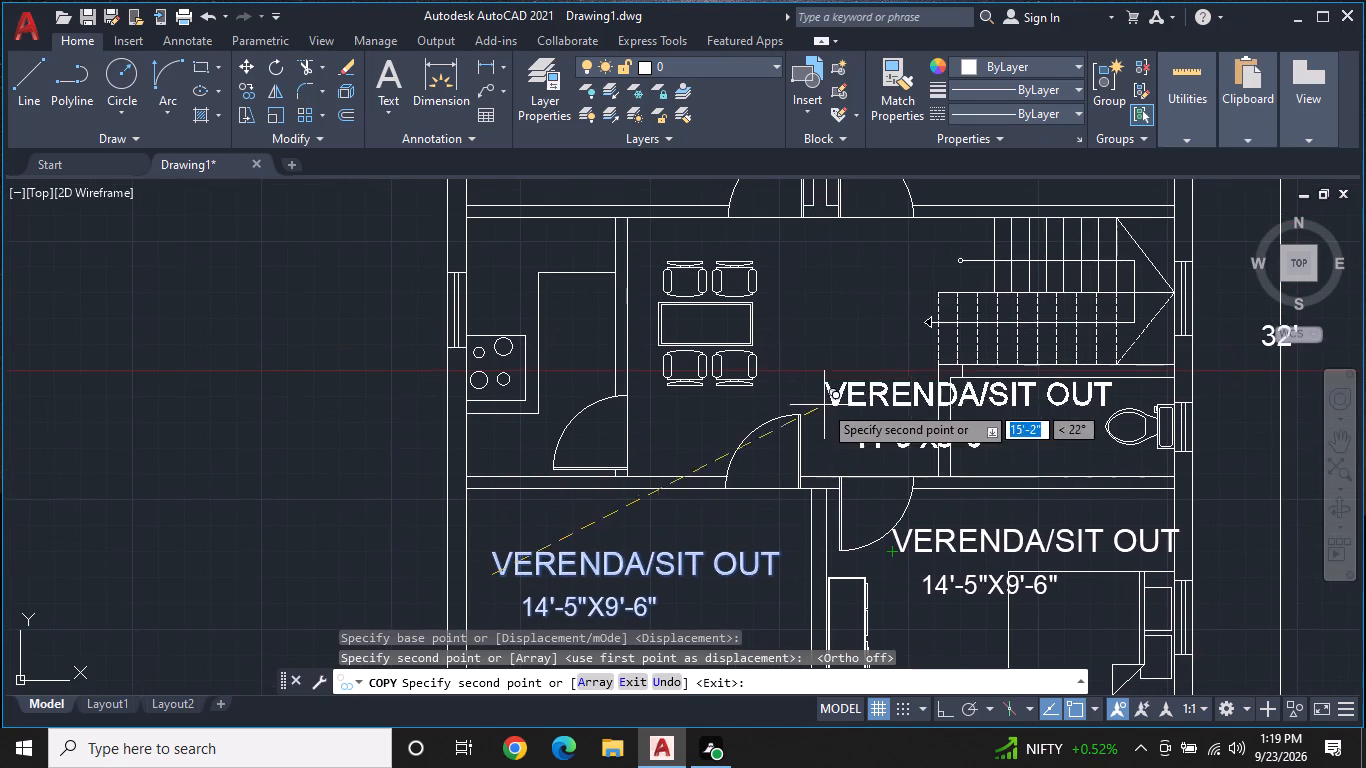
{"action": "left_click", "coordinate": [769, 336]}
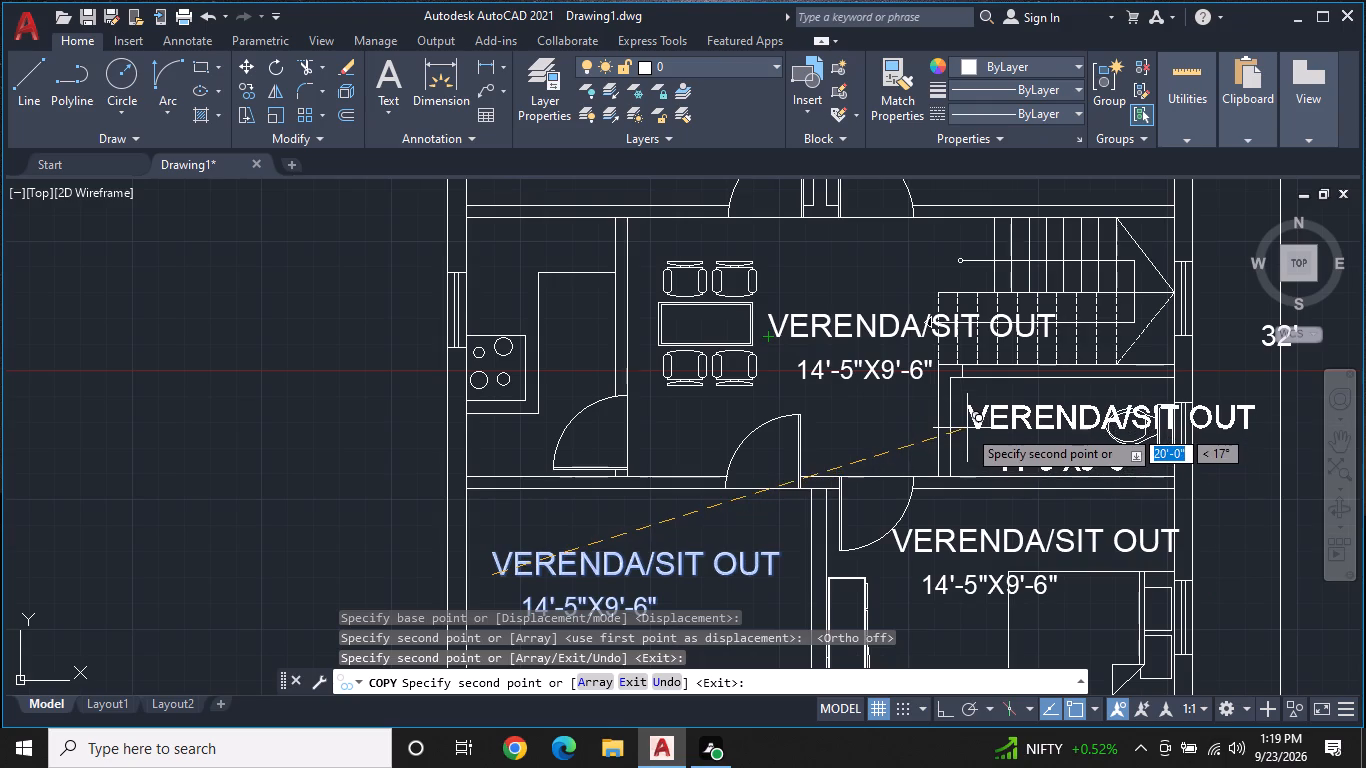
{"action": "left_click", "coordinate": [967, 428]}
{"action": "middle_click_drag", "start_coordinate": [729, 475], "coordinate": [903, 507]}
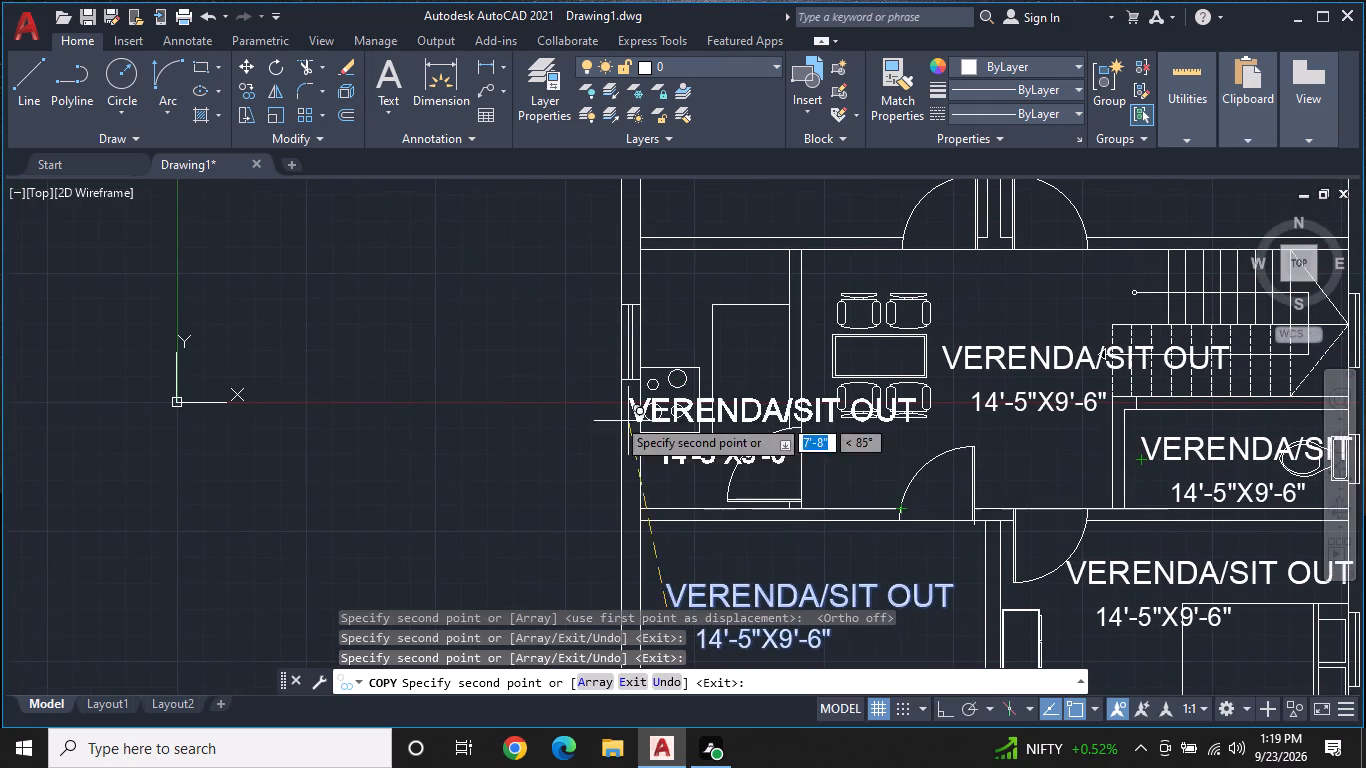
{"action": "middle_click_drag", "start_coordinate": [619, 421], "coordinate": [668, 444]}
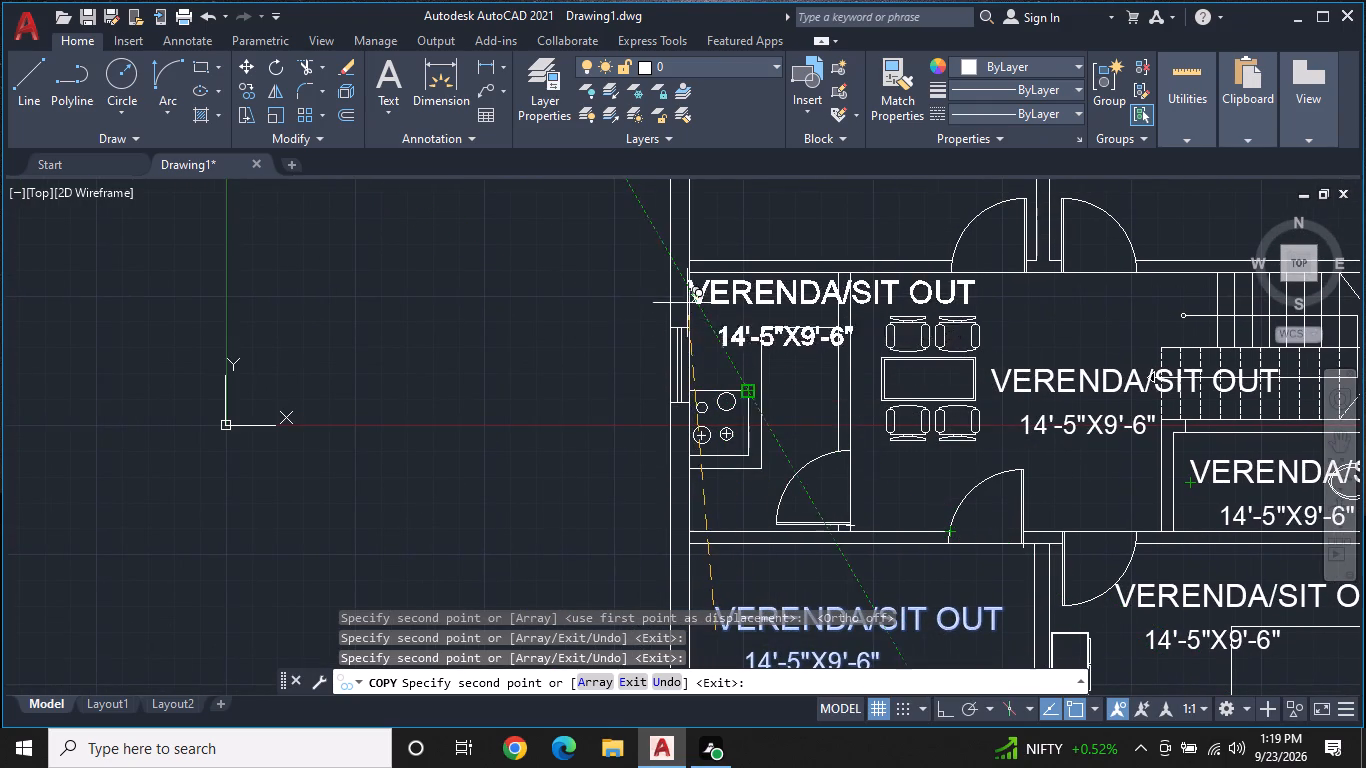
{"action": "left_click", "coordinate": [716, 312]}
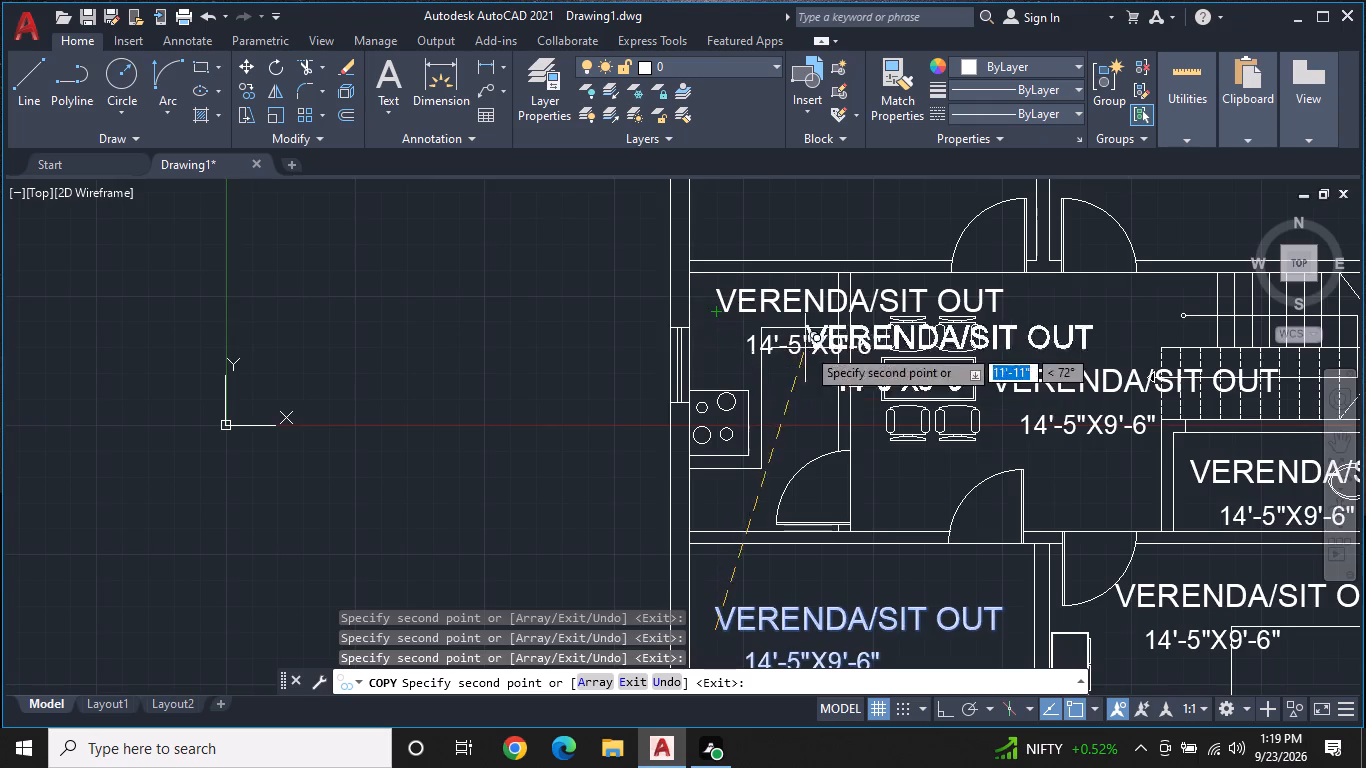
Place copies of the label pair below the beds in the two upper bedrooms.
{"action": "middle_click_drag", "start_coordinate": [806, 347], "coordinate": [701, 606]}
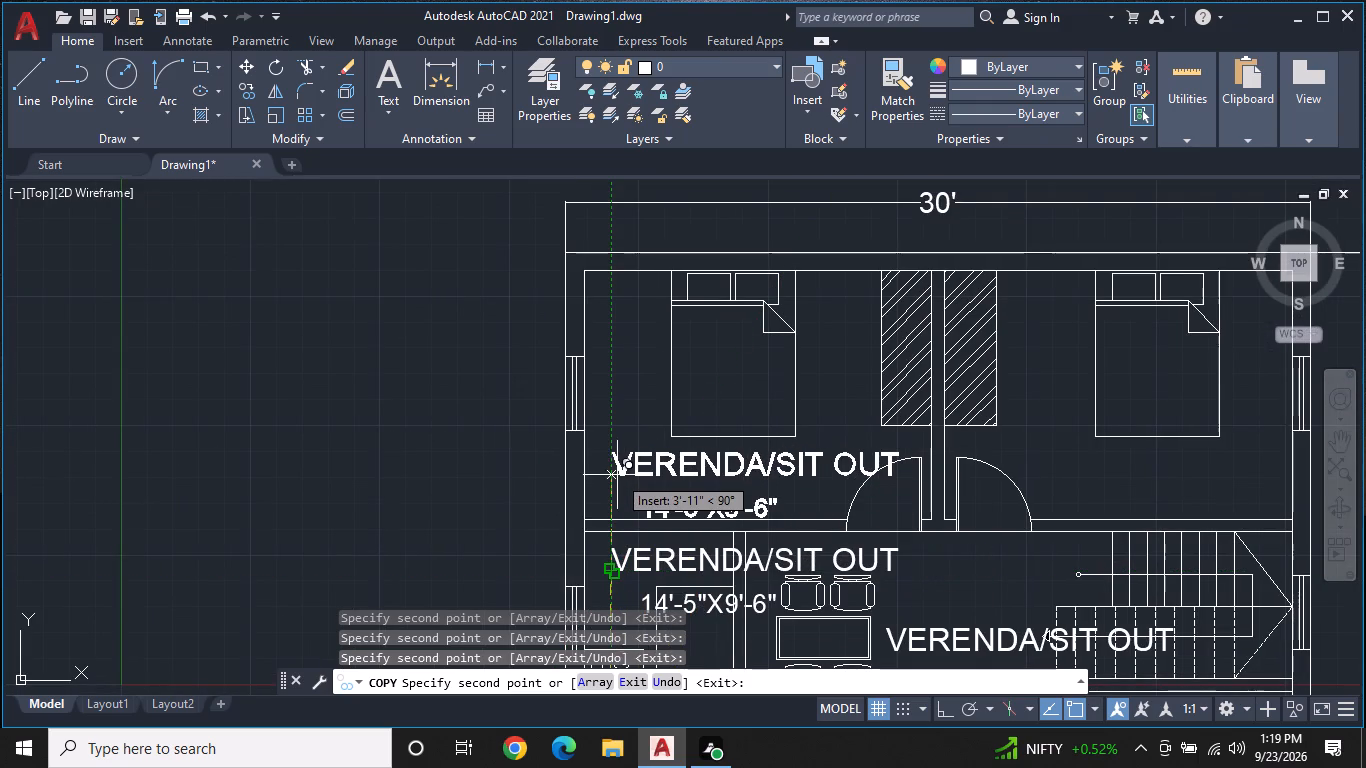
{"action": "left_click", "coordinate": [619, 468]}
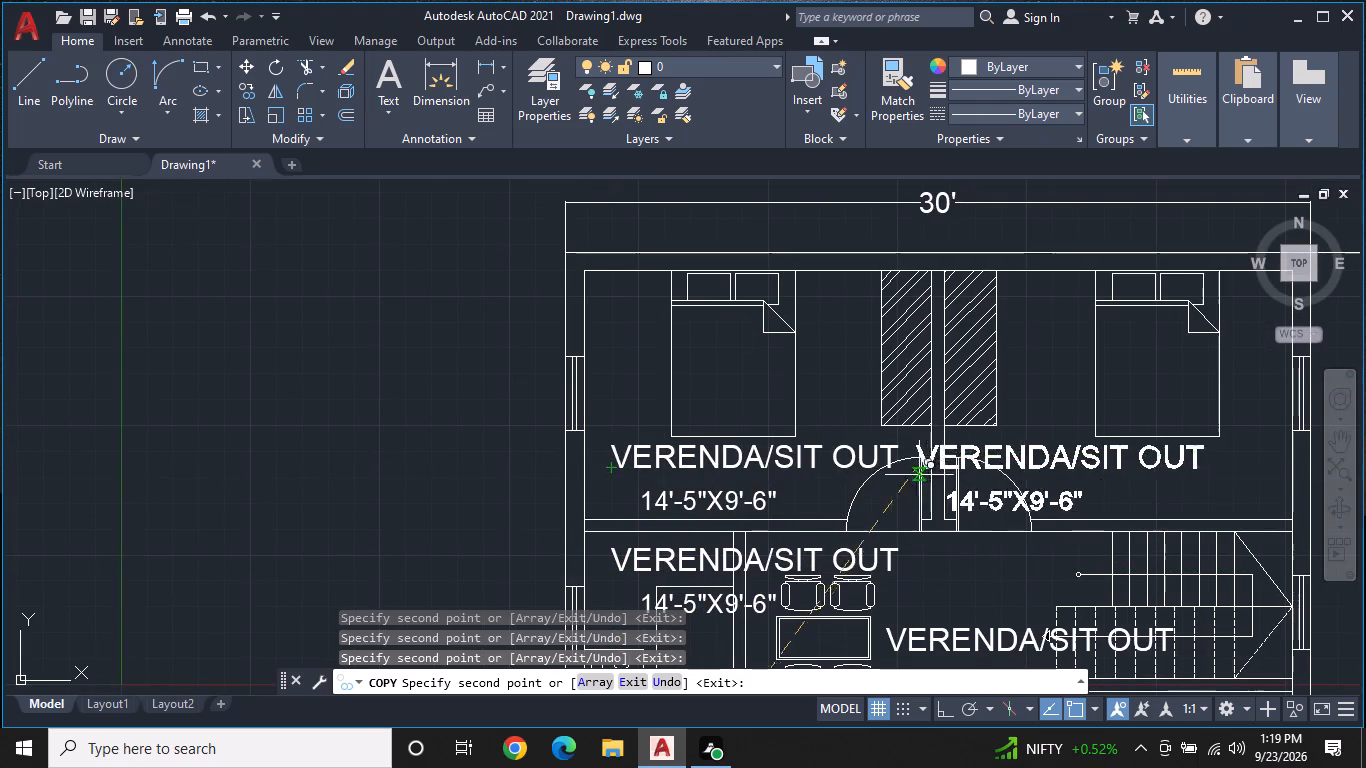
{"action": "middle_click_drag", "start_coordinate": [981, 478], "coordinate": [898, 436]}
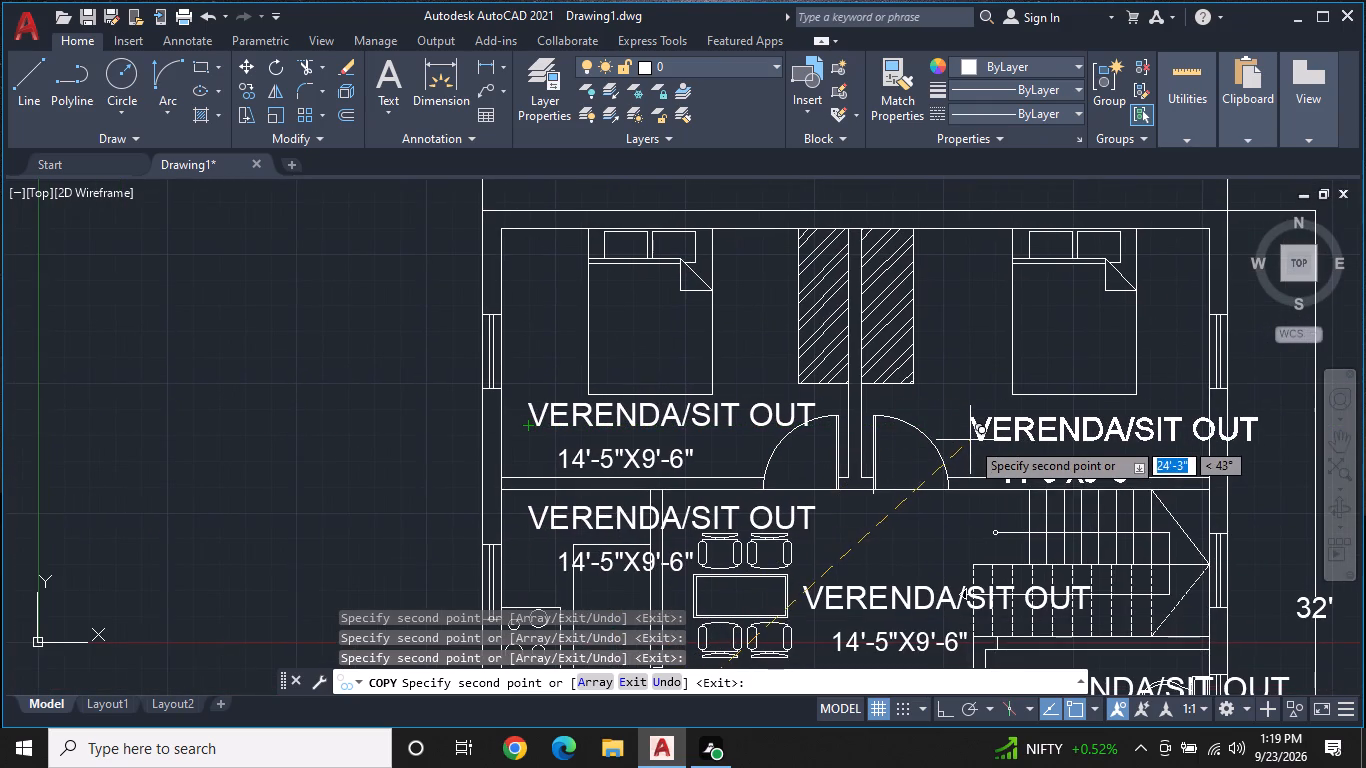
{"action": "left_click", "coordinate": [946, 428]}
{"action": "scroll", "coordinate": [959, 483], "scroll_direction": "down", "scroll_amount": 2}
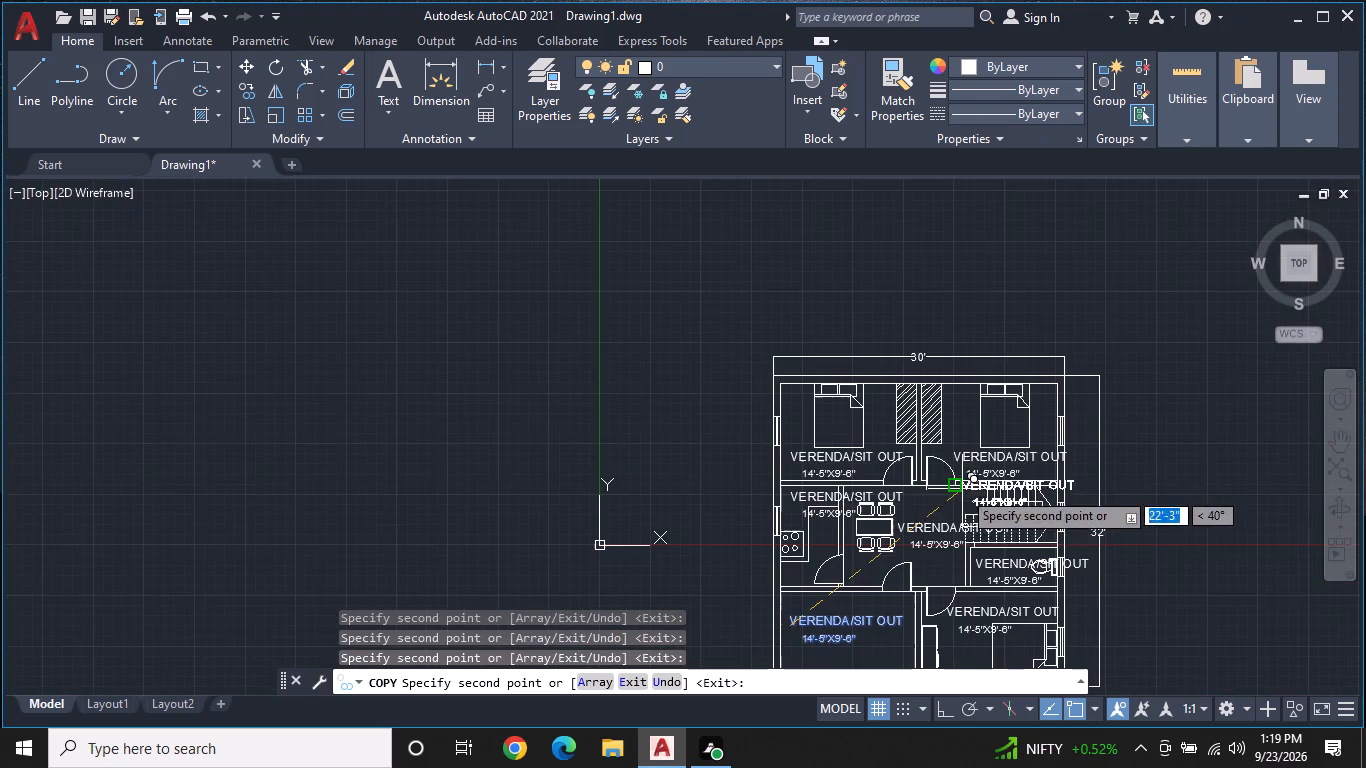
{"action": "middle_click_drag", "start_coordinate": [955, 505], "coordinate": [870, 440]}
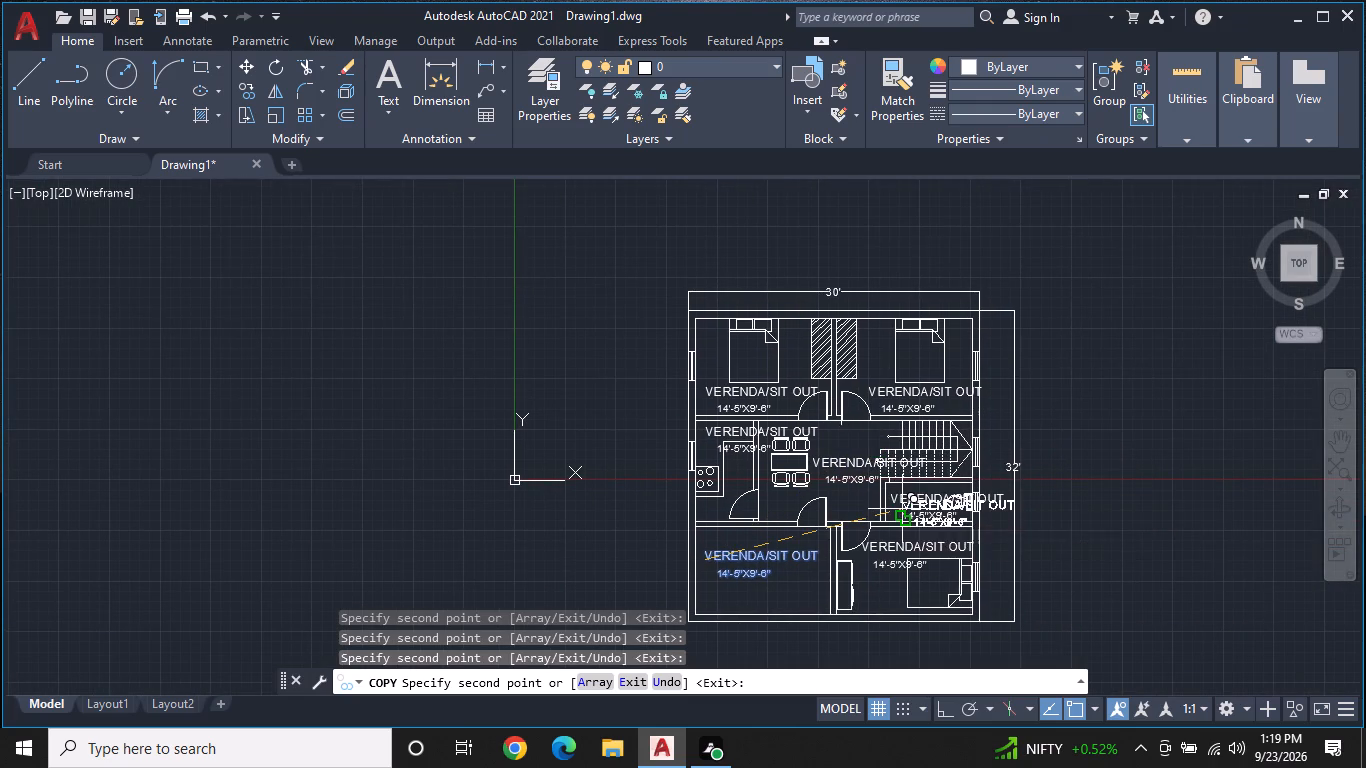
Change the VERENDA/SIT OUT label in the upper-left bedroom to BEDROOM.
{"action": "key", "text": "Escape"}
{"action": "scroll", "coordinate": [873, 488], "scroll_direction": "up", "scroll_amount": 1}
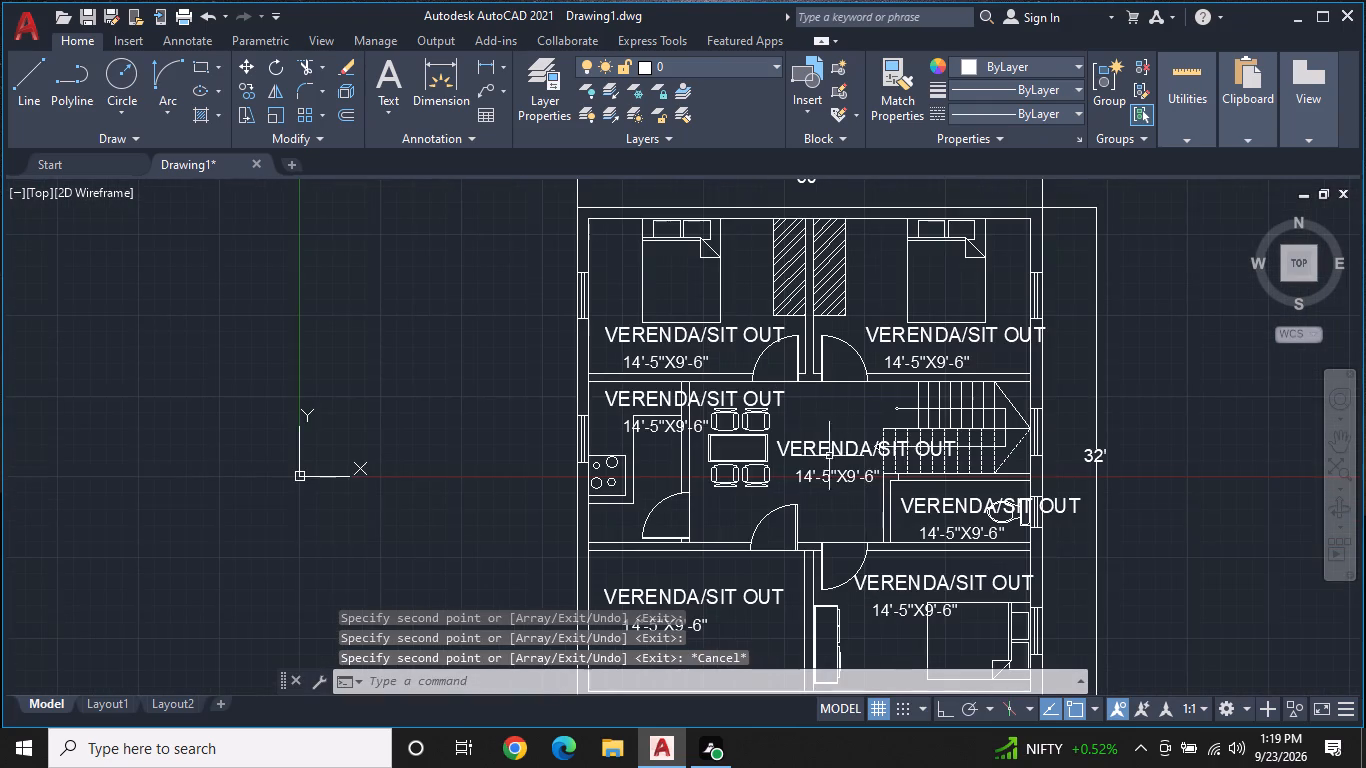
{"action": "scroll", "coordinate": [742, 346], "scroll_direction": "up", "scroll_amount": 1}
{"action": "middle_click_drag", "start_coordinate": [743, 348], "coordinate": [758, 381]}
{"action": "double_click", "coordinate": [762, 371]}
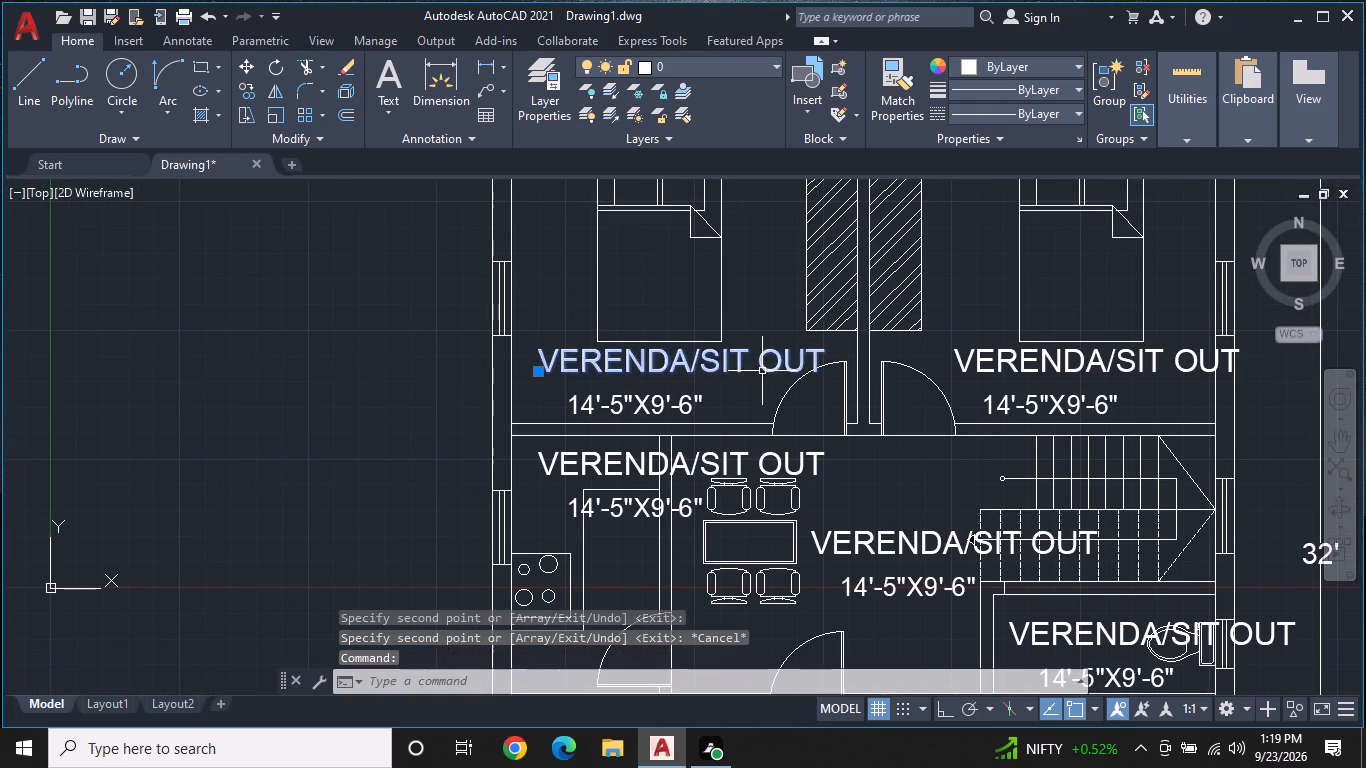
{"action": "key", "text": "BackSpace"}
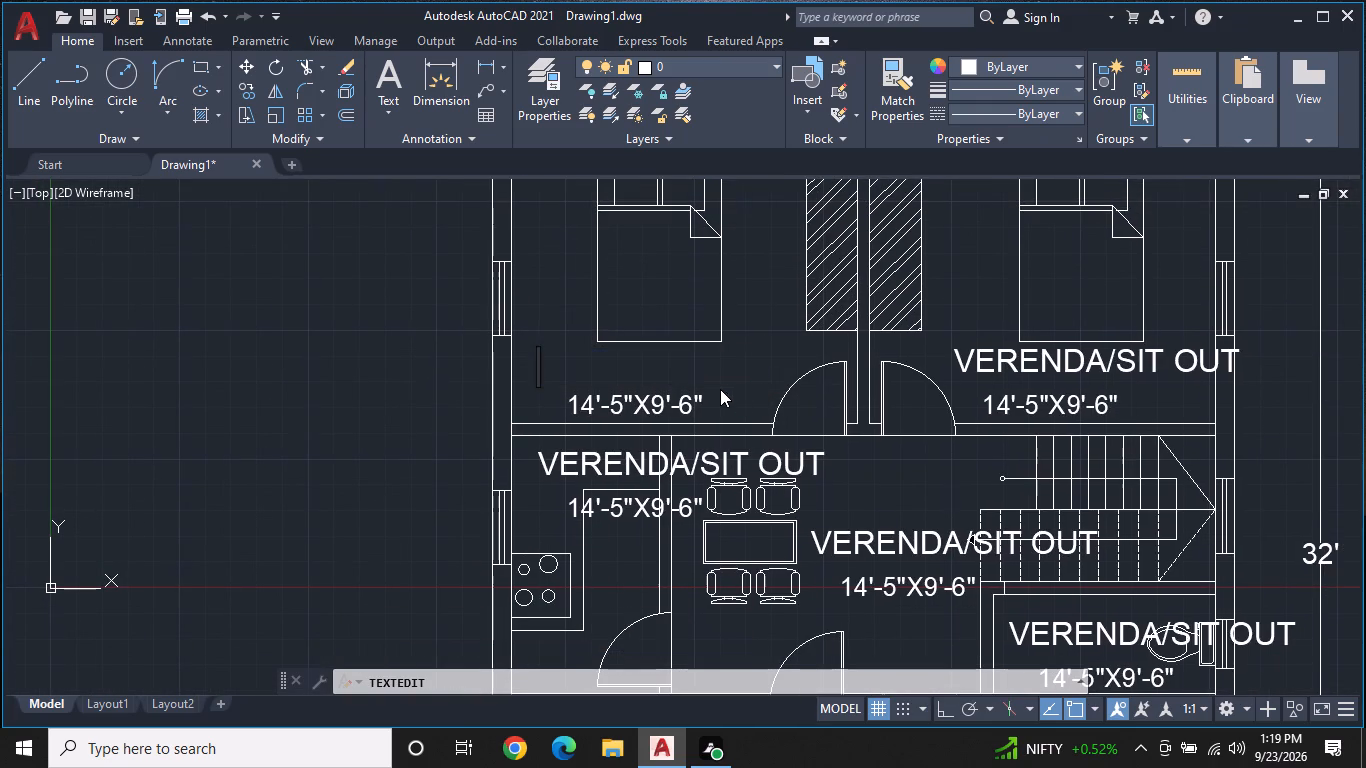
{"action": "type", "text": "BEDROOM"}
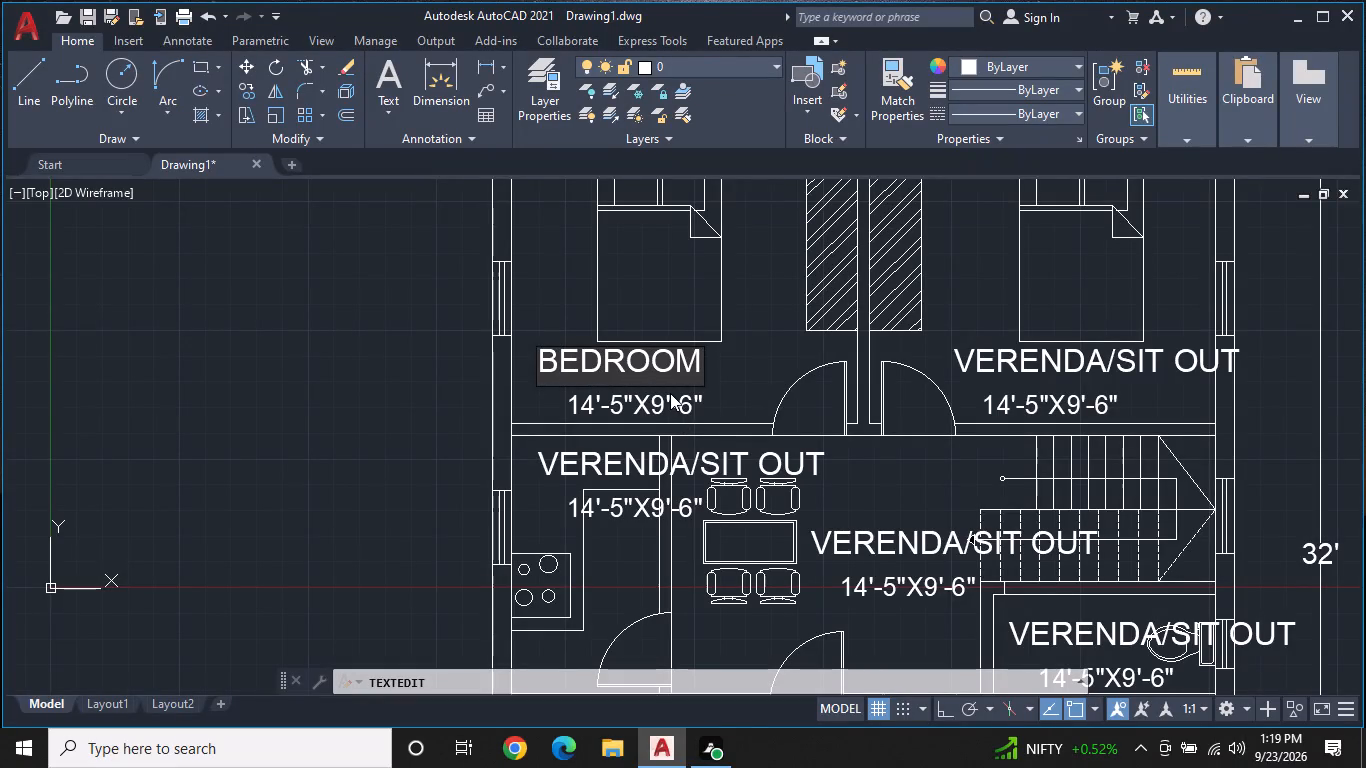
{"action": "left_click", "coordinate": [670, 393]}
Edit the size text under the upper-left BEDROOM label to read 14'-0"X10'-0".
{"action": "left_click", "coordinate": [655, 406]}
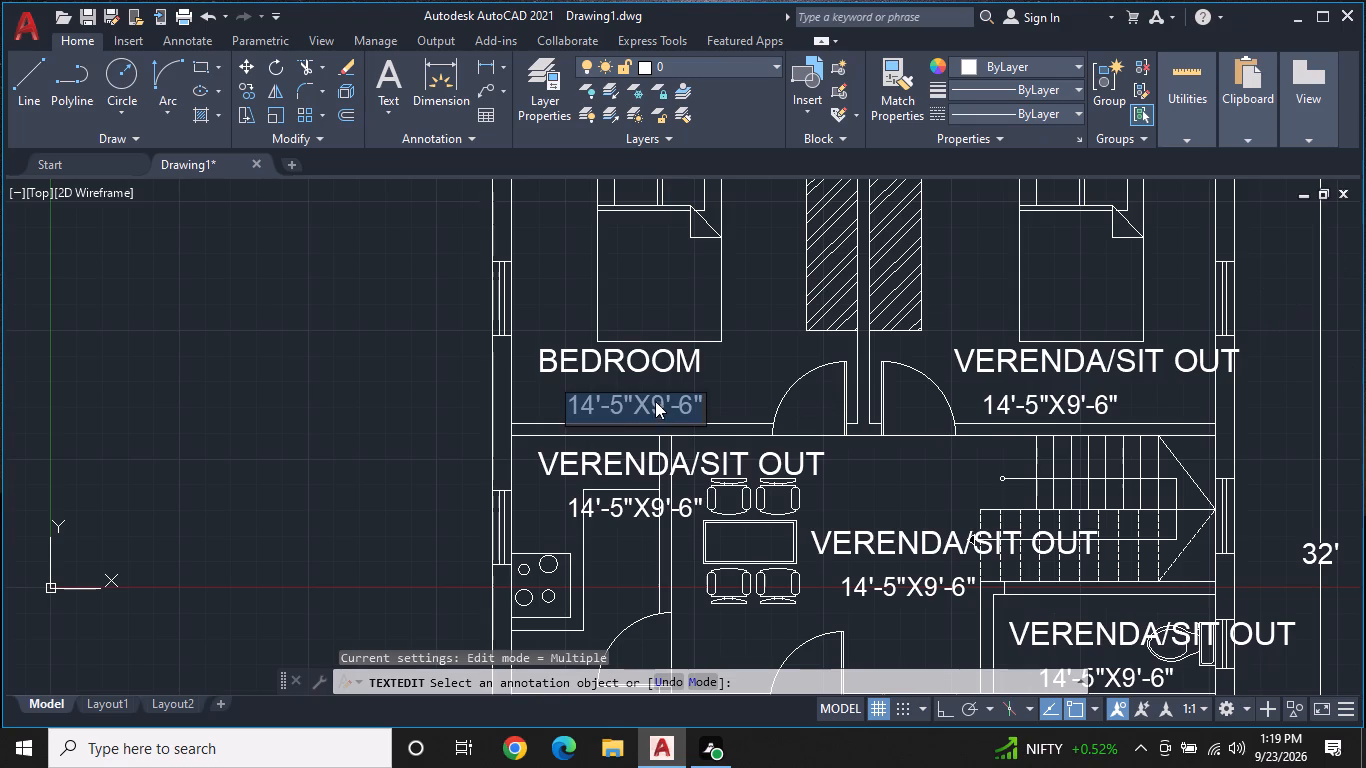
{"action": "left_click", "coordinate": [619, 407]}
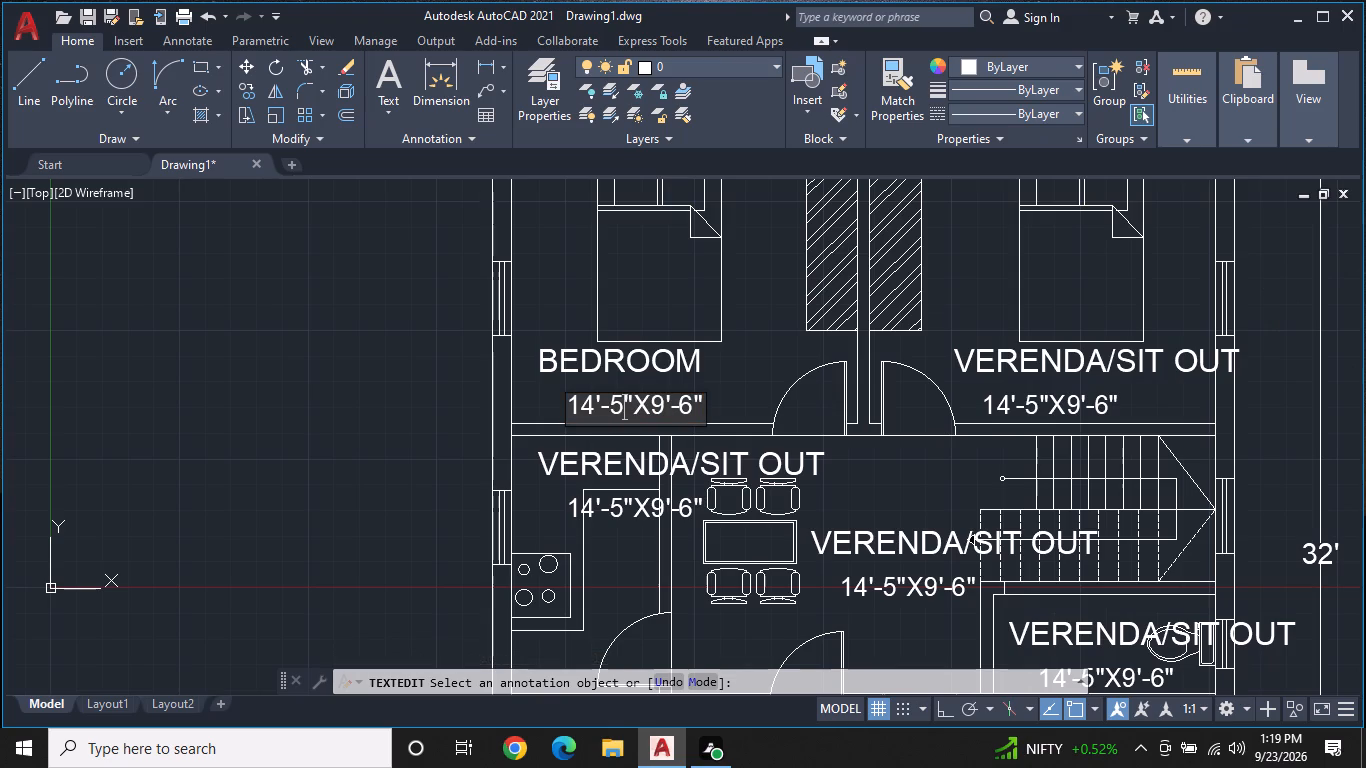
{"action": "key", "text": "BackSpace"}
{"action": "key", "text": "0"}
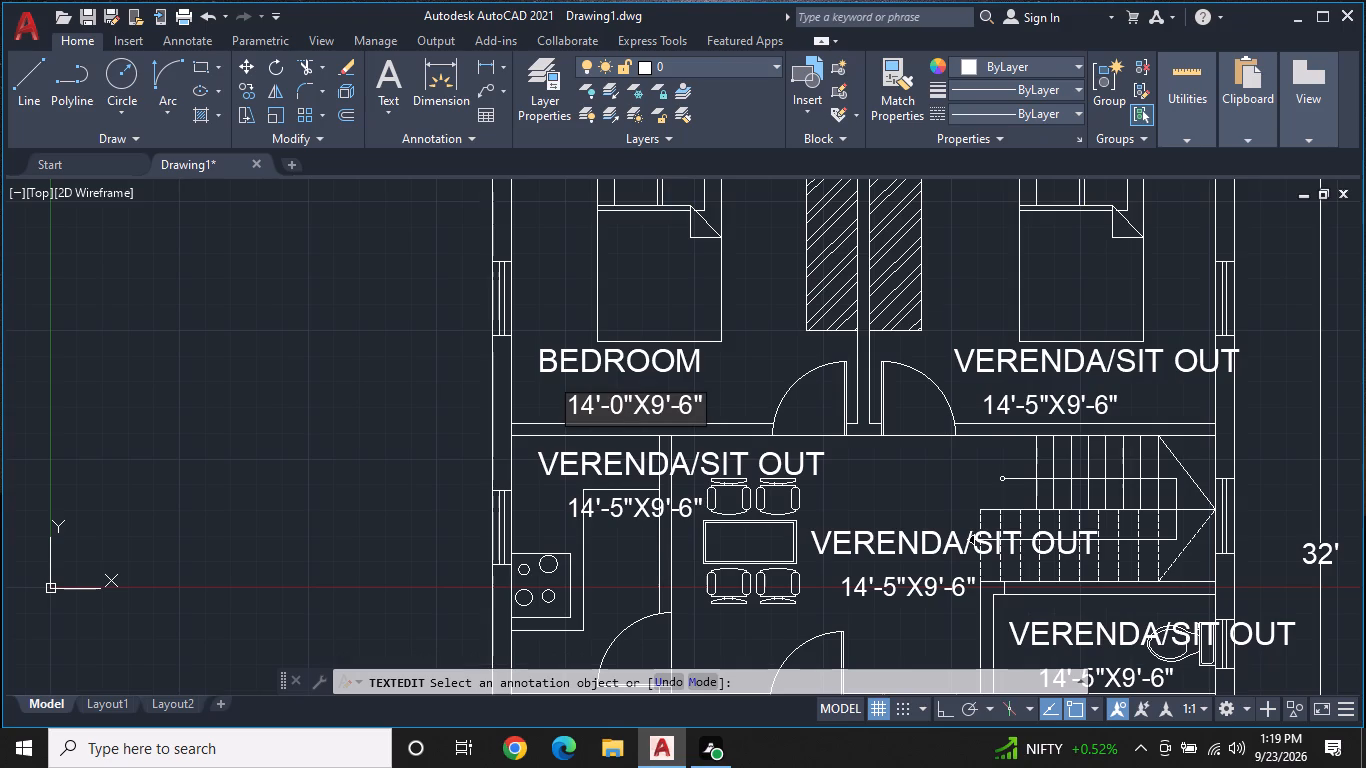
{"action": "left_click", "coordinate": [692, 403]}
{"action": "key", "text": "BackSpace"}
{"action": "key", "text": "0"}
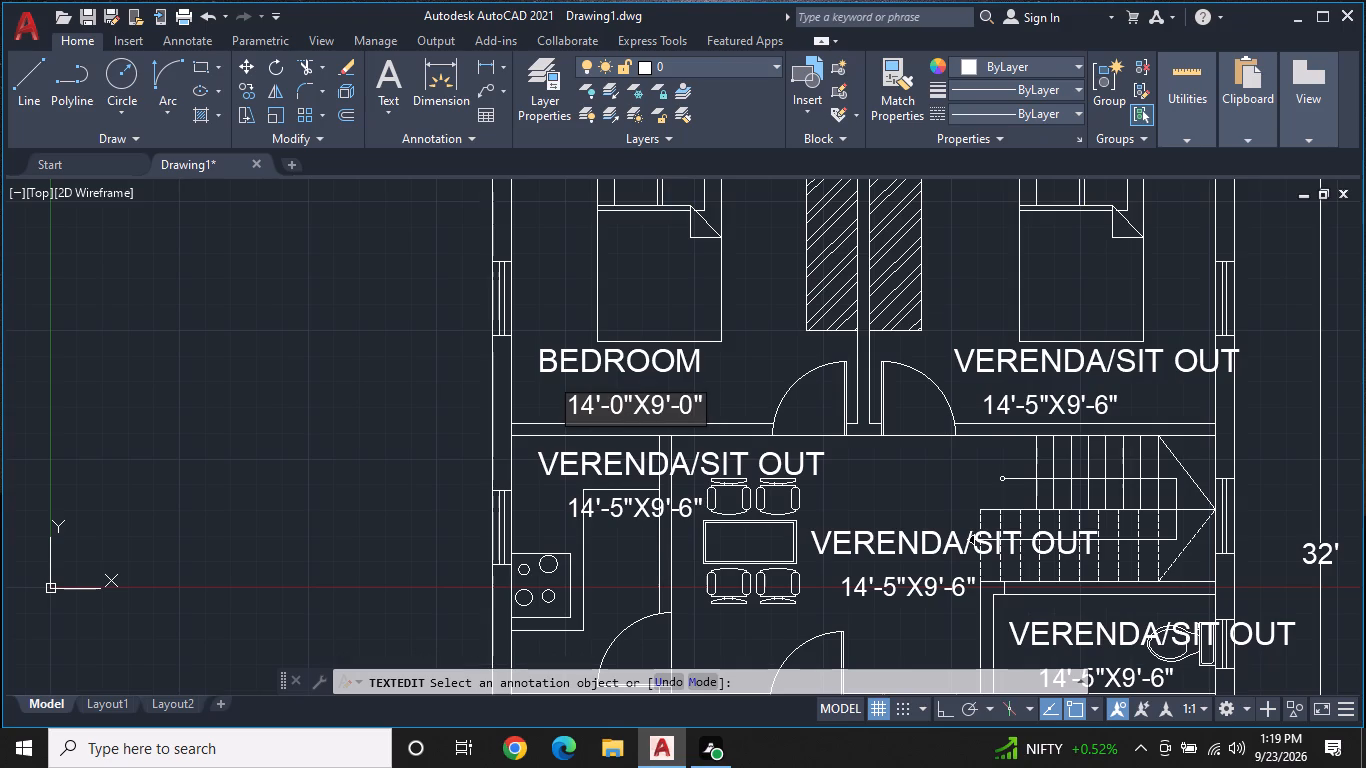
{"action": "left_click", "coordinate": [660, 401]}
{"action": "key", "text": "BackSpace"}
{"action": "type", "text": "10"}
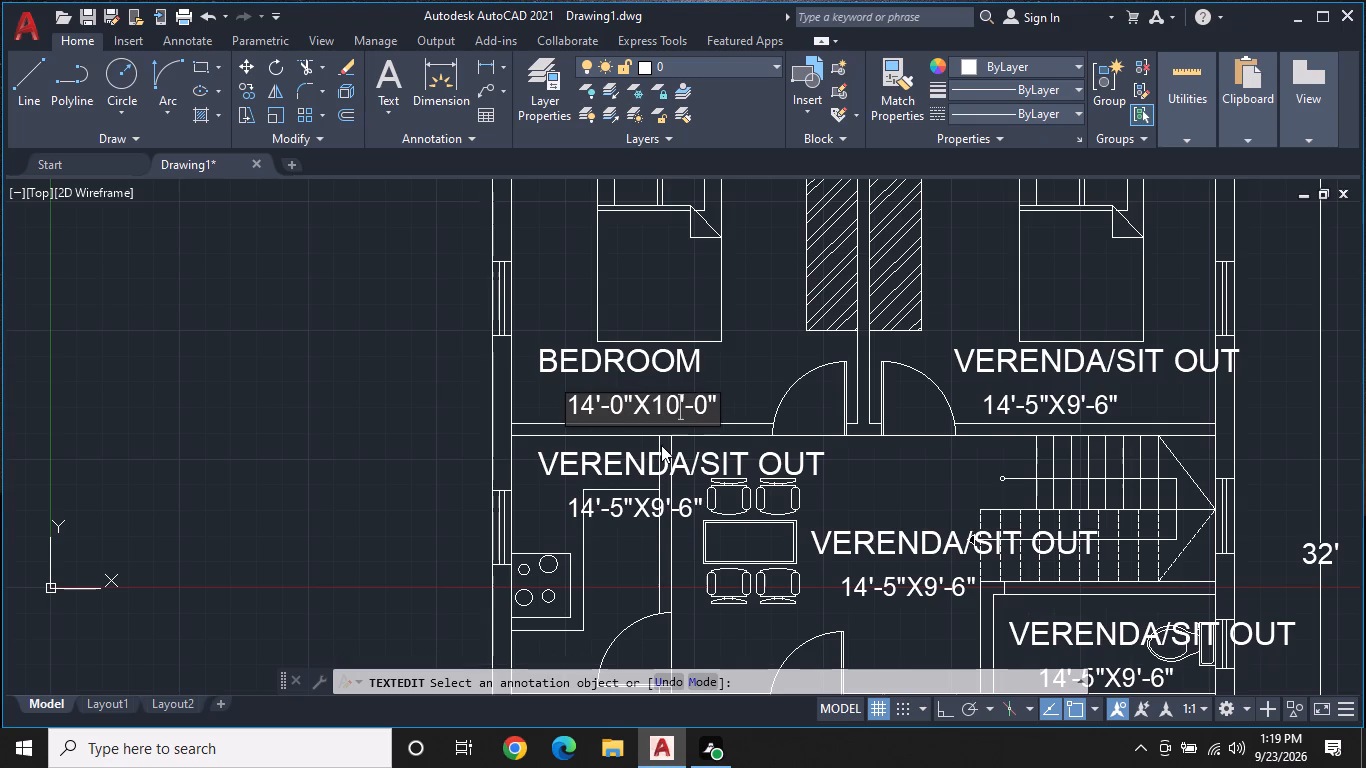
{"action": "key", "text": "Return"}
{"action": "key", "text": "Return"}
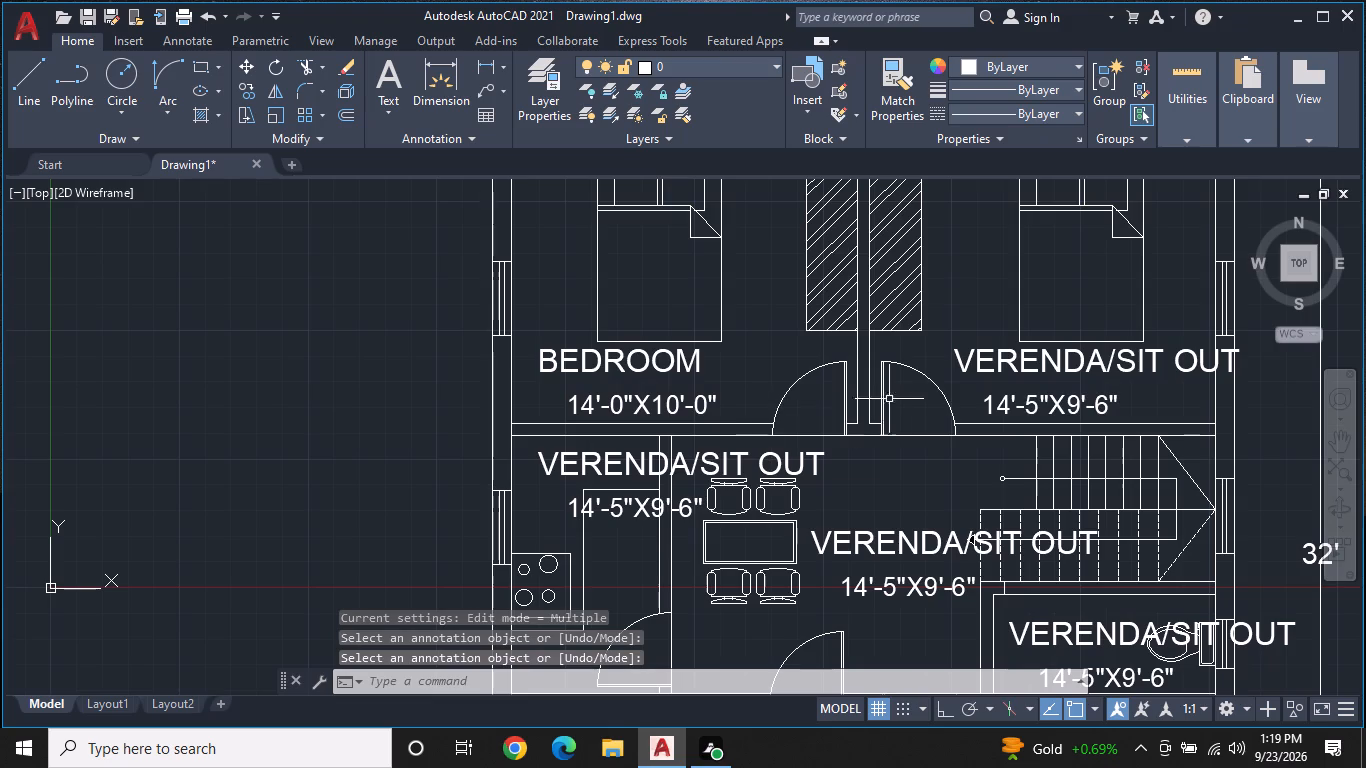
Change the VERENDA/SIT OUT label in the upper-right bedroom to BEDROOM.
{"action": "left_click", "coordinate": [1053, 366]}
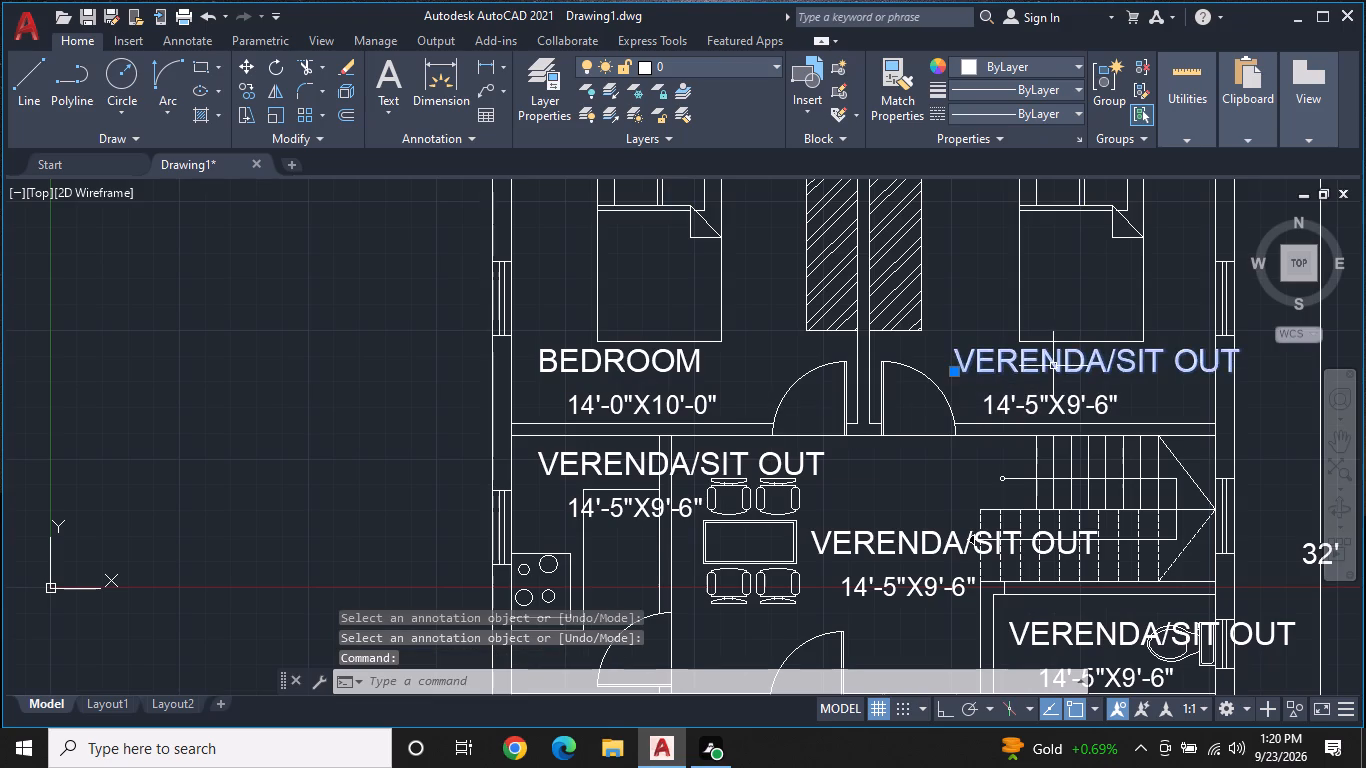
{"action": "left_click", "coordinate": [1053, 366]}
{"action": "double_click", "coordinate": [1053, 366]}
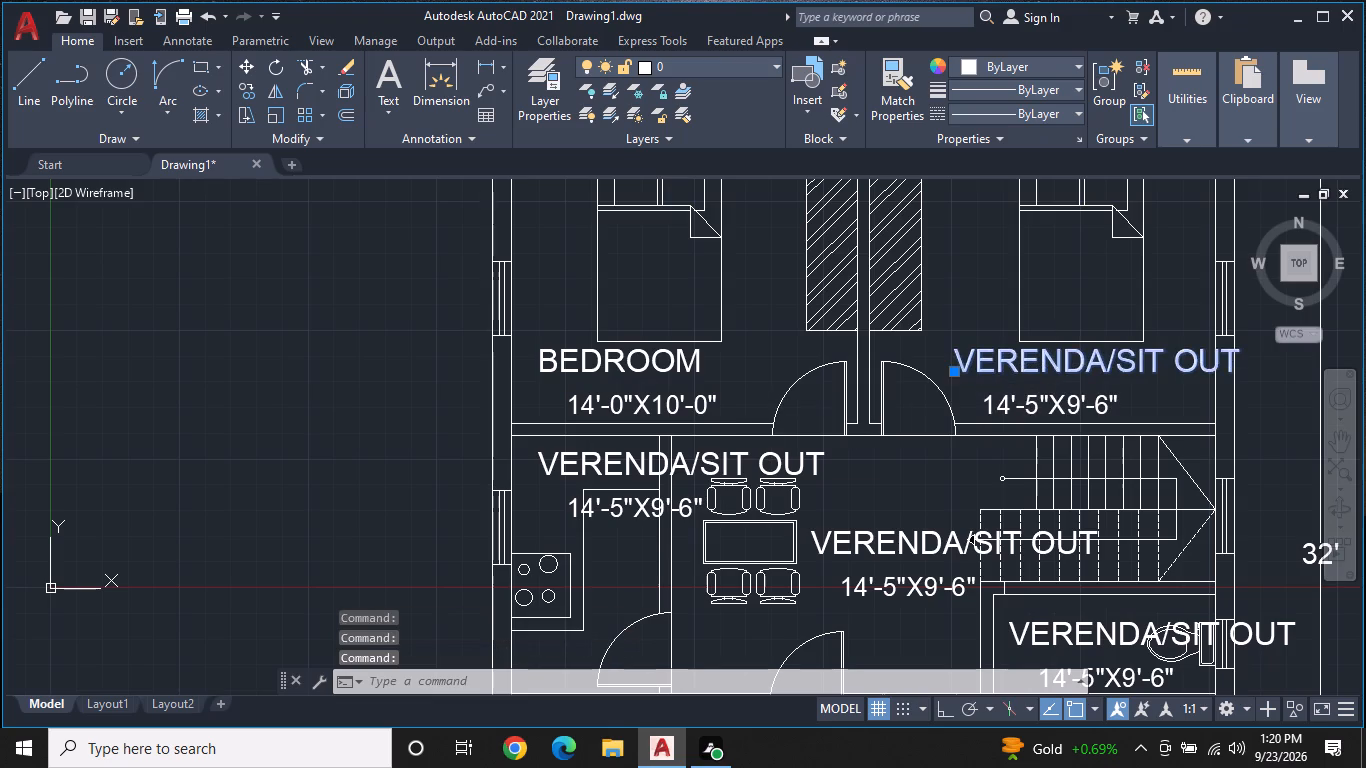
{"action": "key", "text": "BackSpace"}
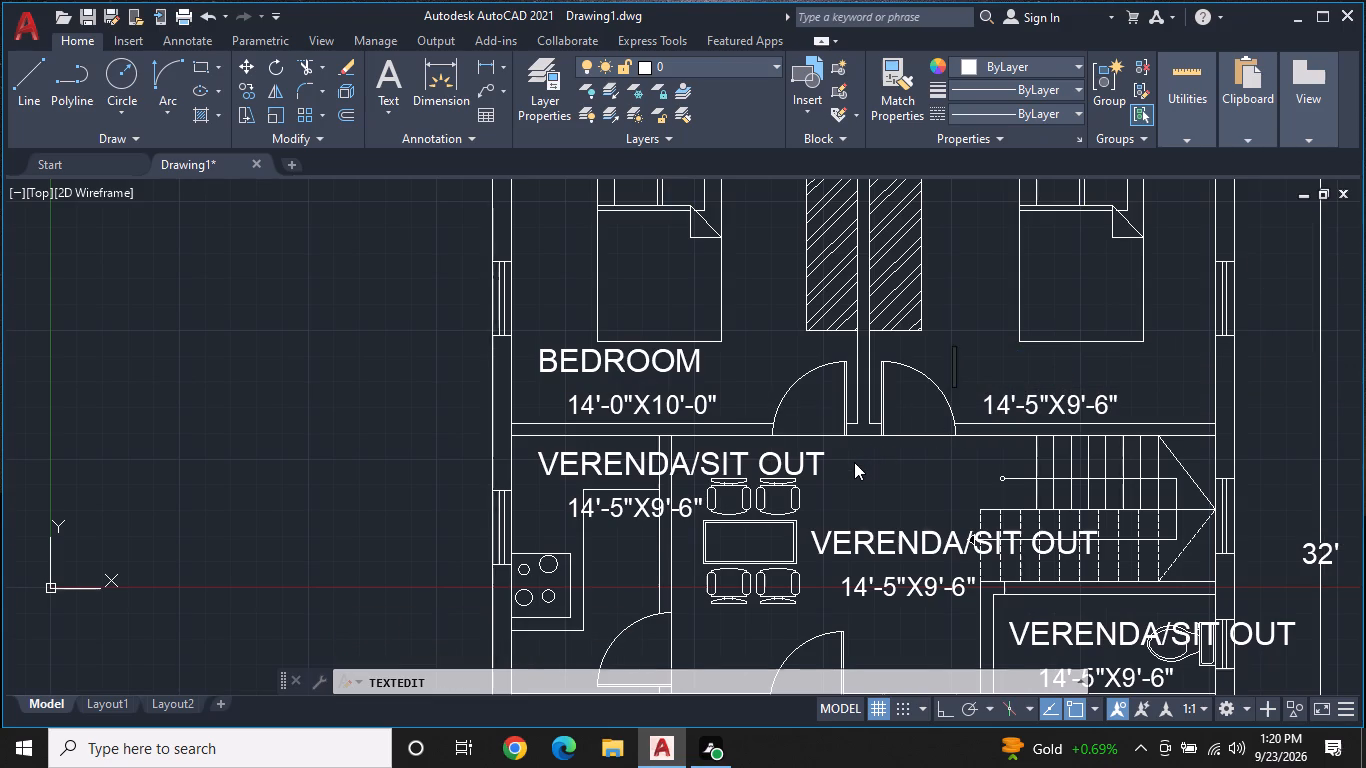
{"action": "type", "text": "BED ROO"}
{"action": "key", "text": "BackSpace"}
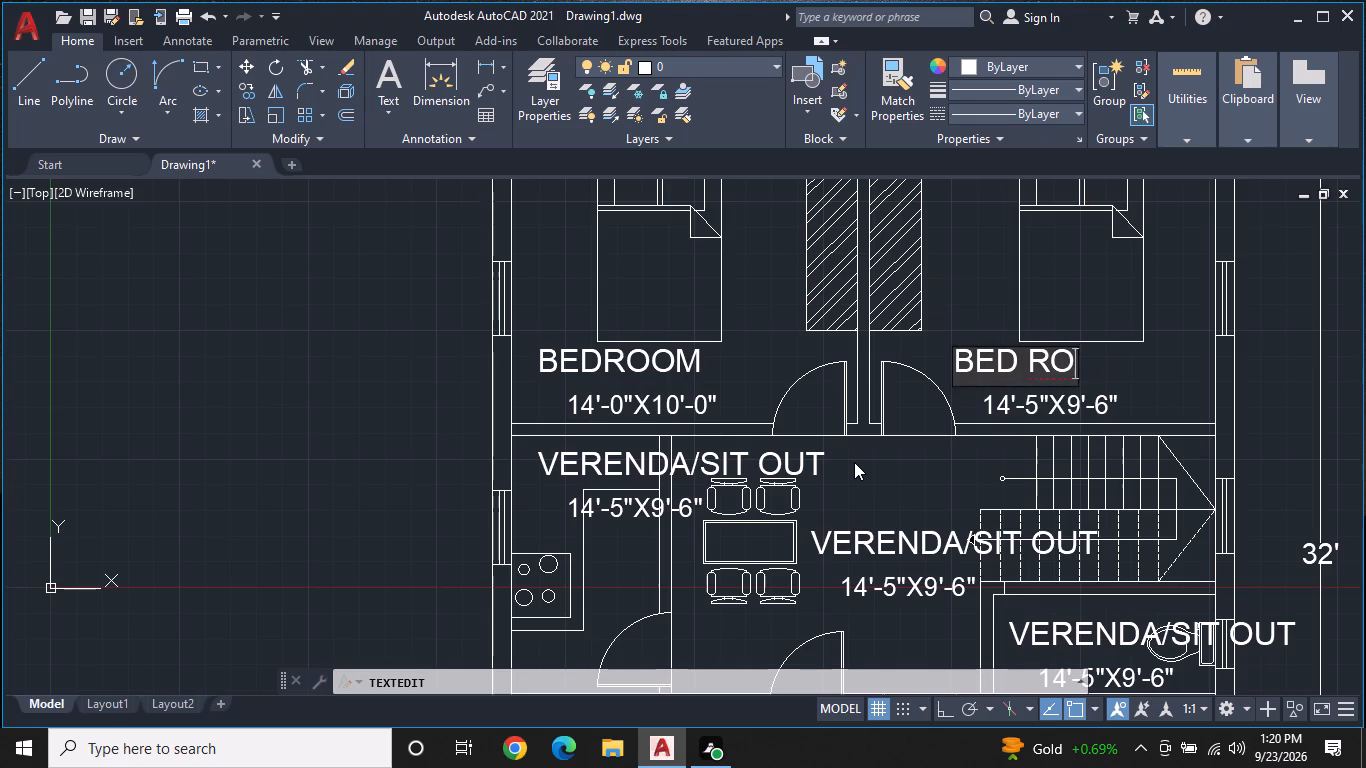
{"action": "key", "text": "BackSpace"}
{"action": "key", "text": "BackSpace"}
{"action": "key", "text": "BackSpace"}
{"action": "type", "text": "ROOM"}
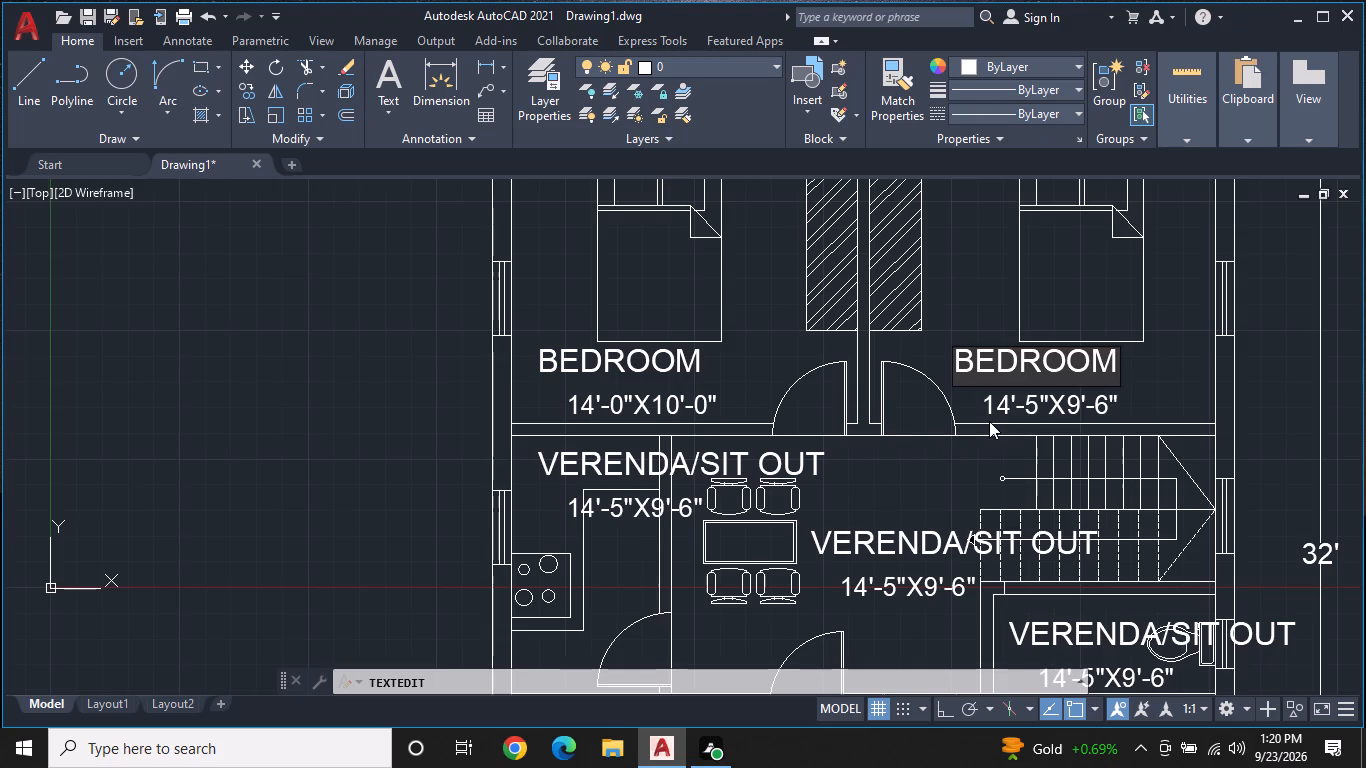
{"action": "left_click", "coordinate": [1001, 402]}
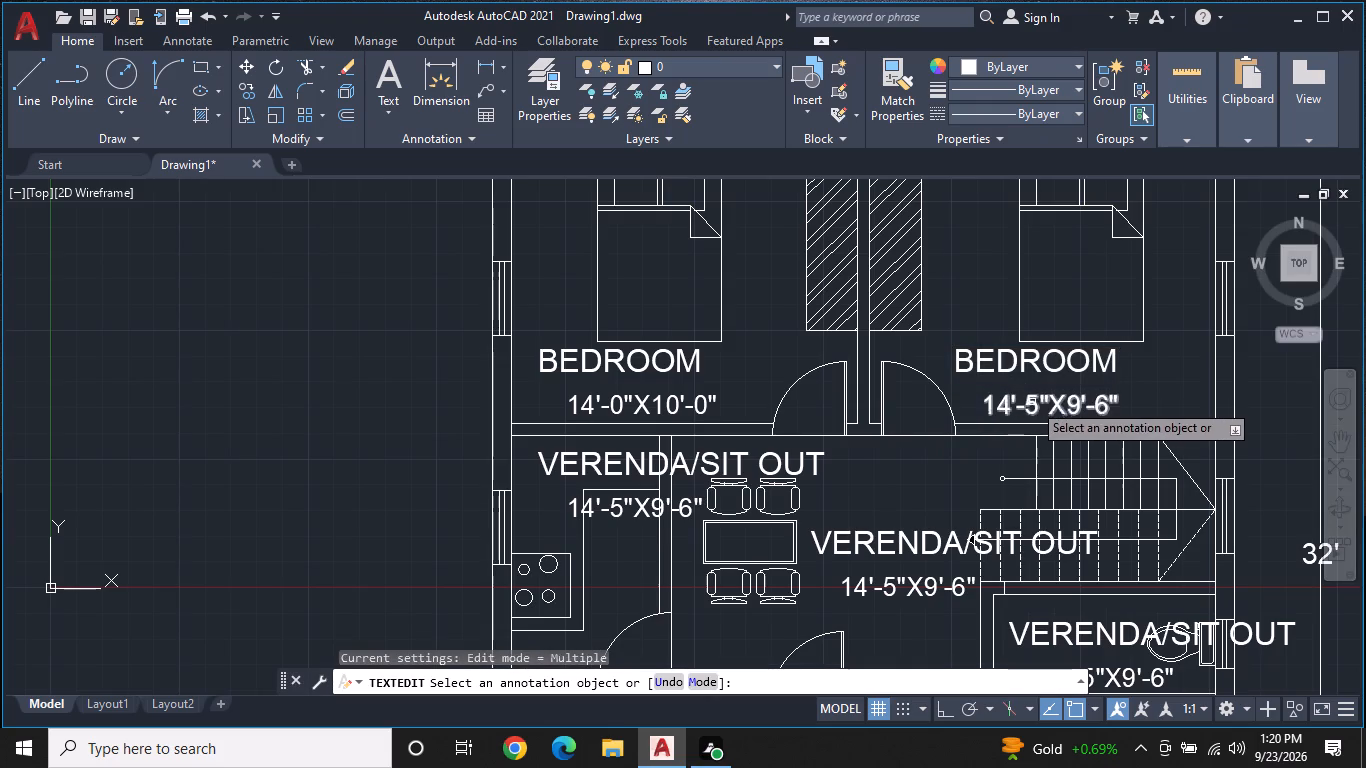
Edit the size text under the upper-right BEDROOM label to read 14'-0"X10'-0".
{"action": "double_click", "coordinate": [1032, 402]}
{"action": "left_click", "coordinate": [1032, 402]}
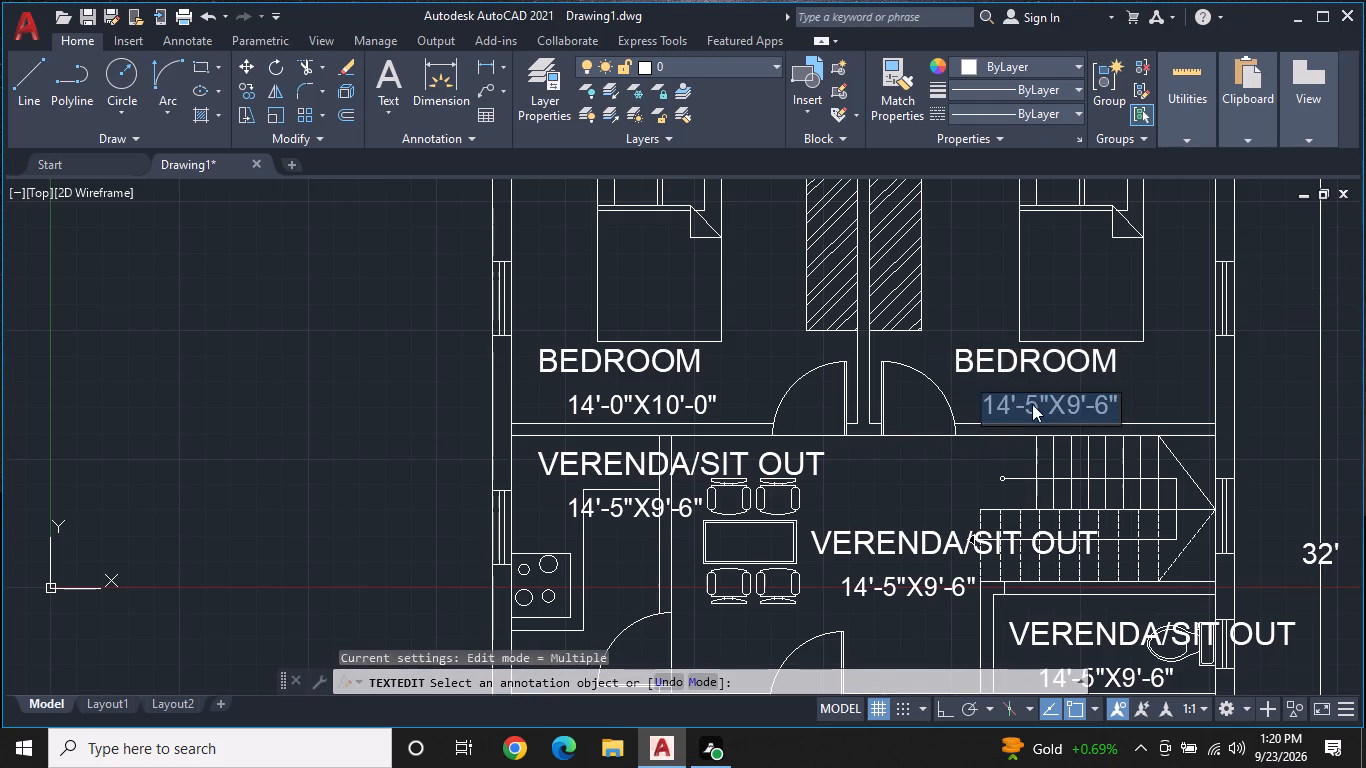
{"action": "left_click", "coordinate": [1039, 395]}
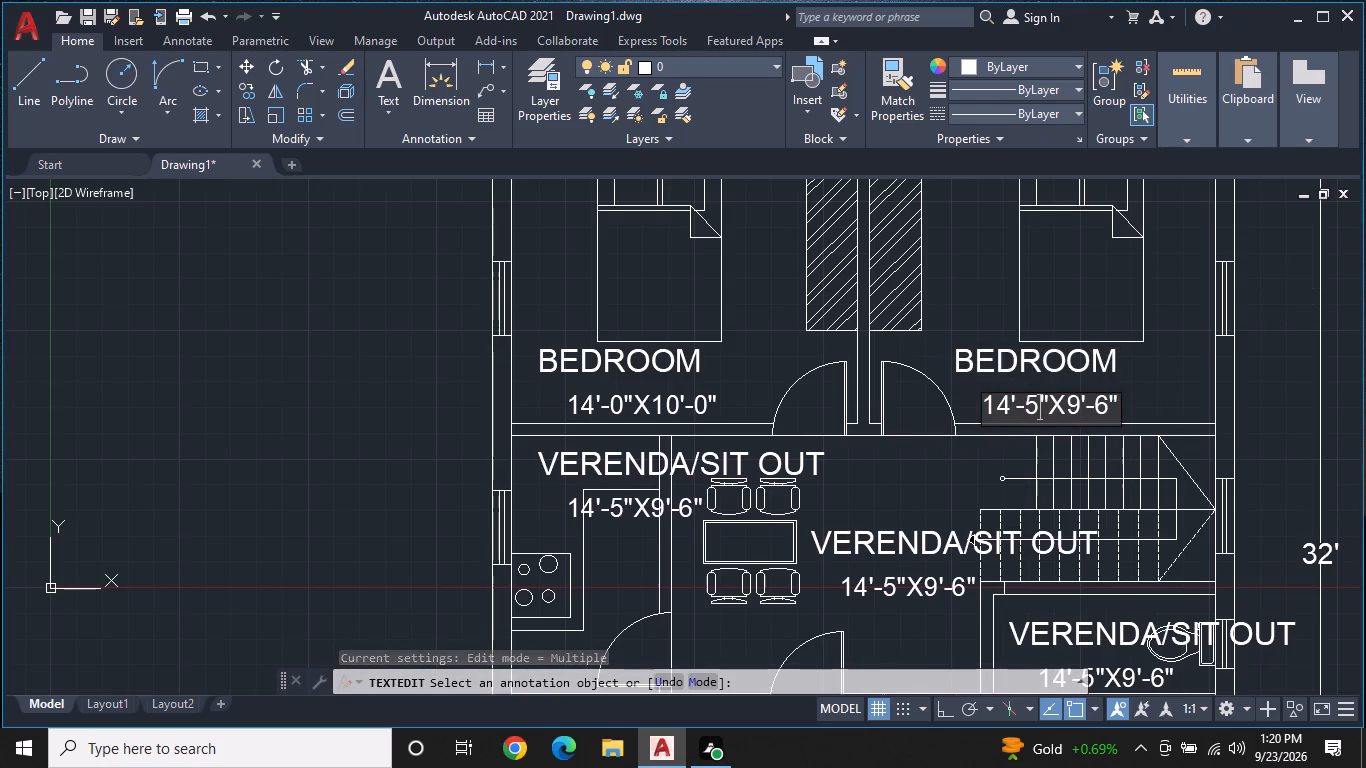
{"action": "key", "text": "BackSpace"}
{"action": "key", "text": "0"}
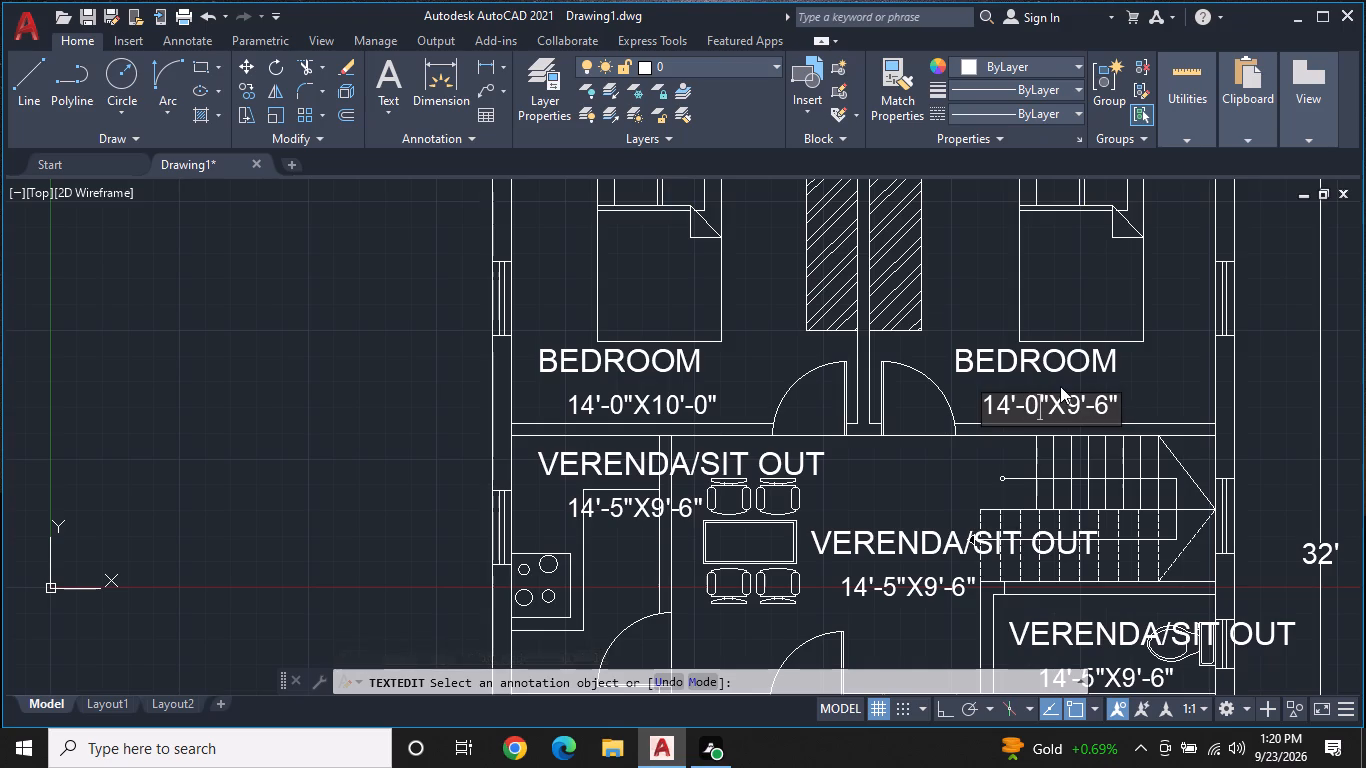
{"action": "left_click", "coordinate": [1078, 407]}
{"action": "key", "text": "BackSpace"}
{"action": "type", "text": "10"}
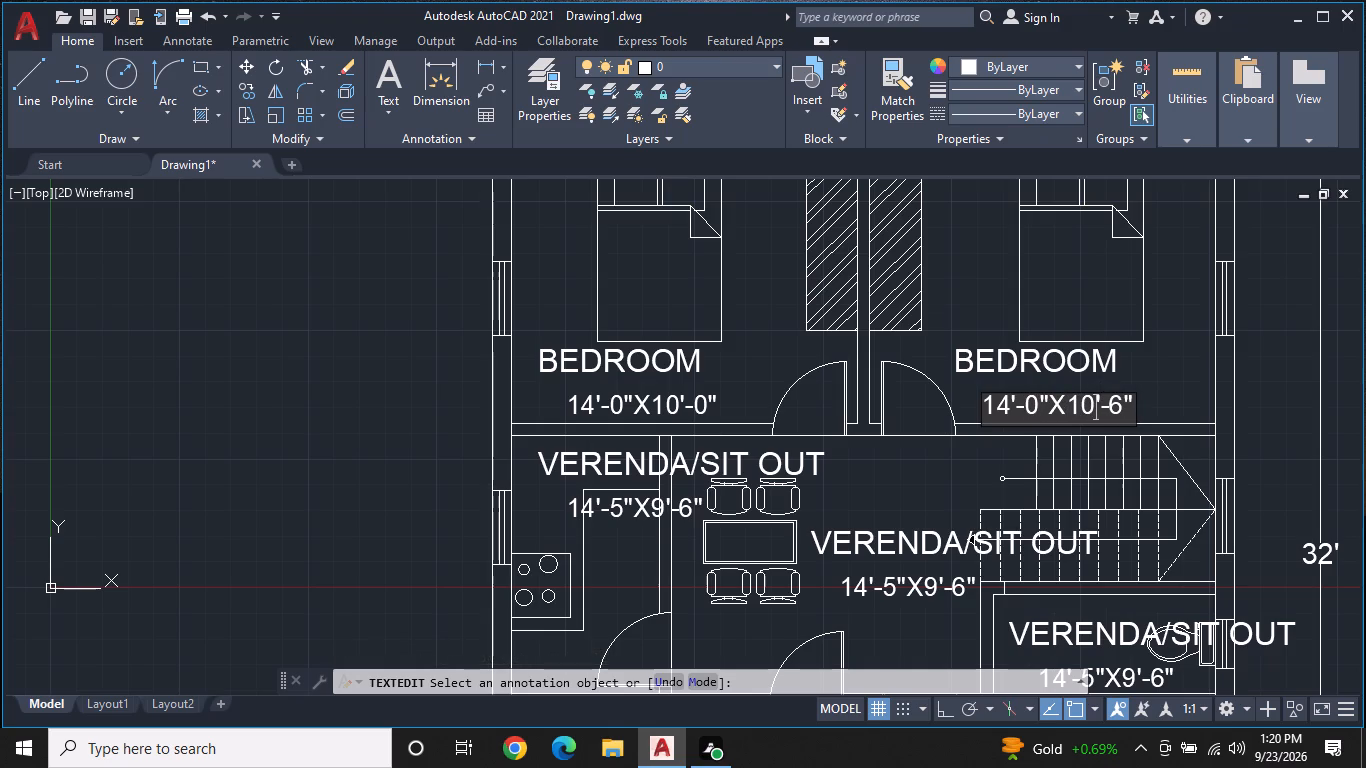
{"action": "left_click", "coordinate": [1120, 411]}
{"action": "key", "text": "BackSpace"}
{"action": "key", "text": "0"}
{"action": "key", "text": "Return"}
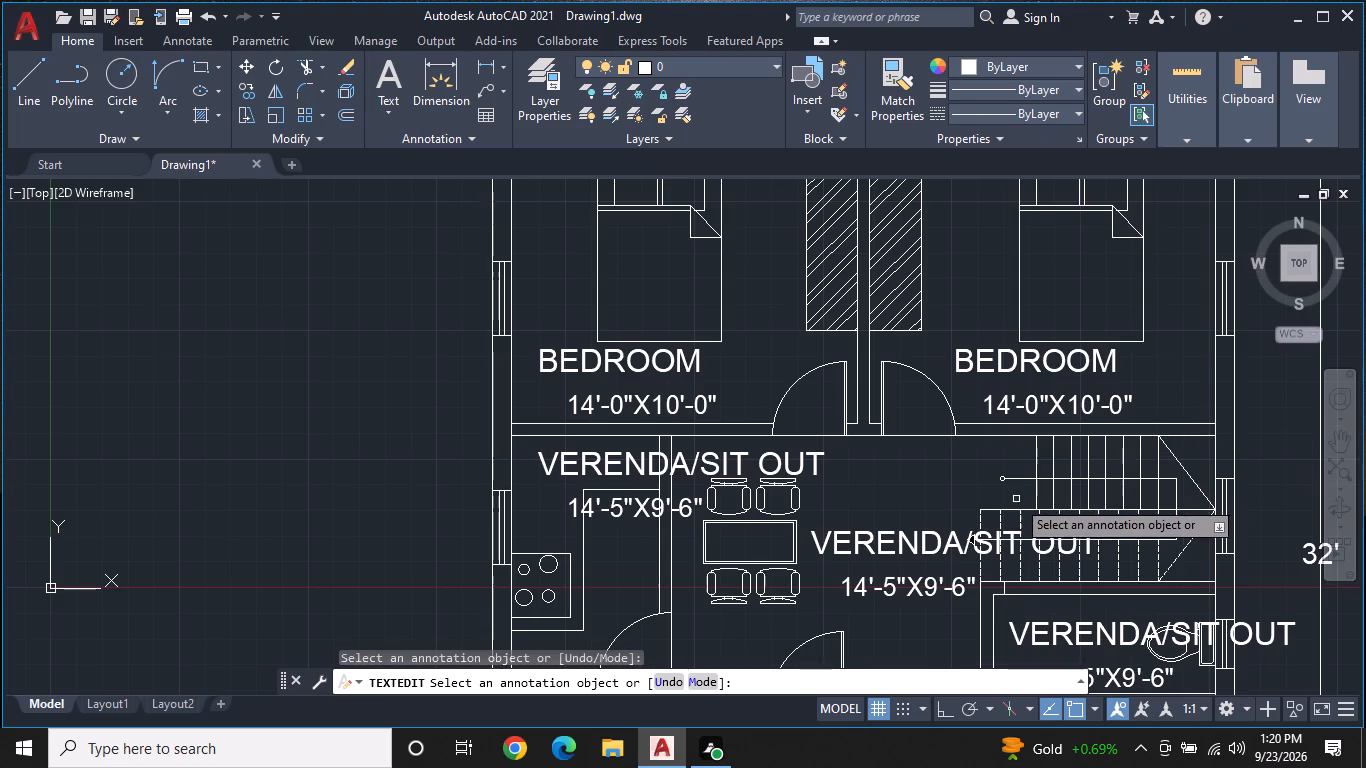
Replace the VERENDA/SIT OUT label beside the dining table with HALL.
{"action": "middle_click_drag", "start_coordinate": [996, 511], "coordinate": [907, 390]}
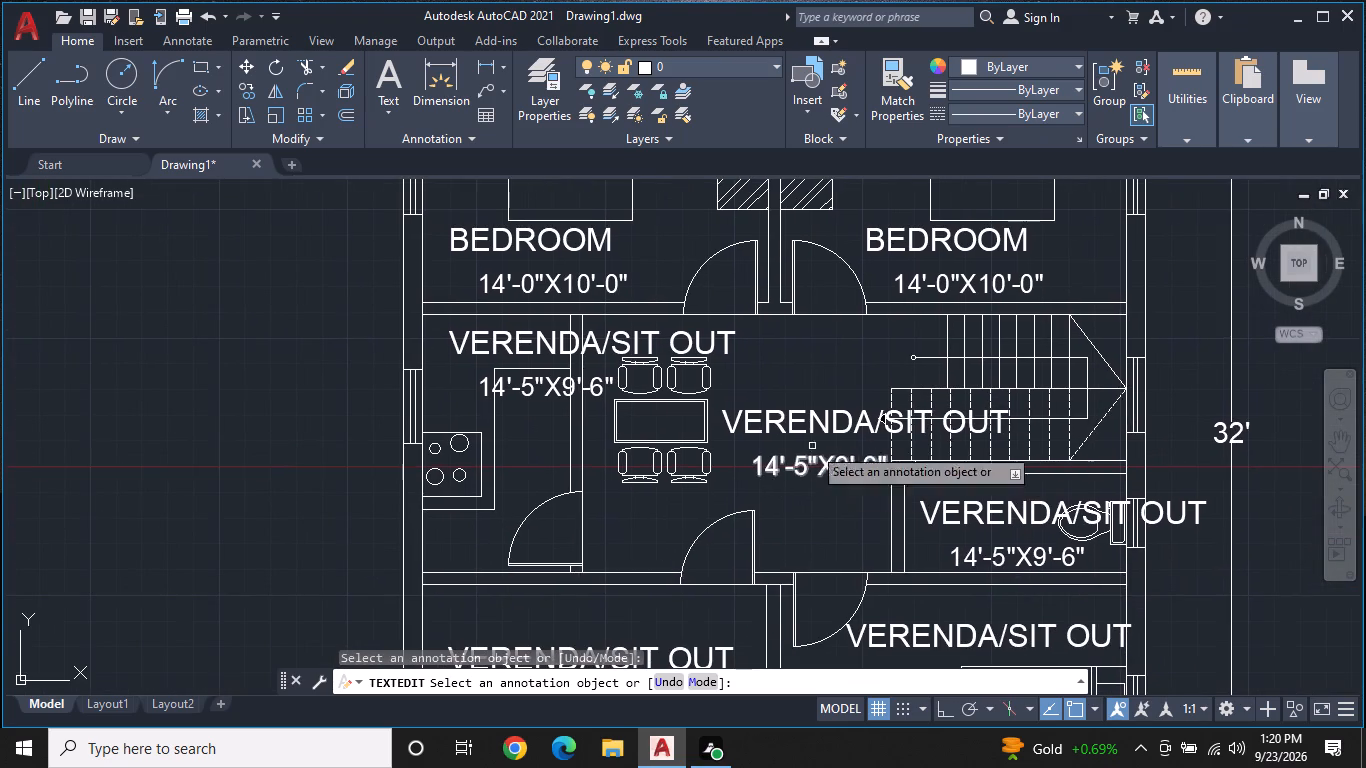
{"action": "double_click", "coordinate": [804, 414]}
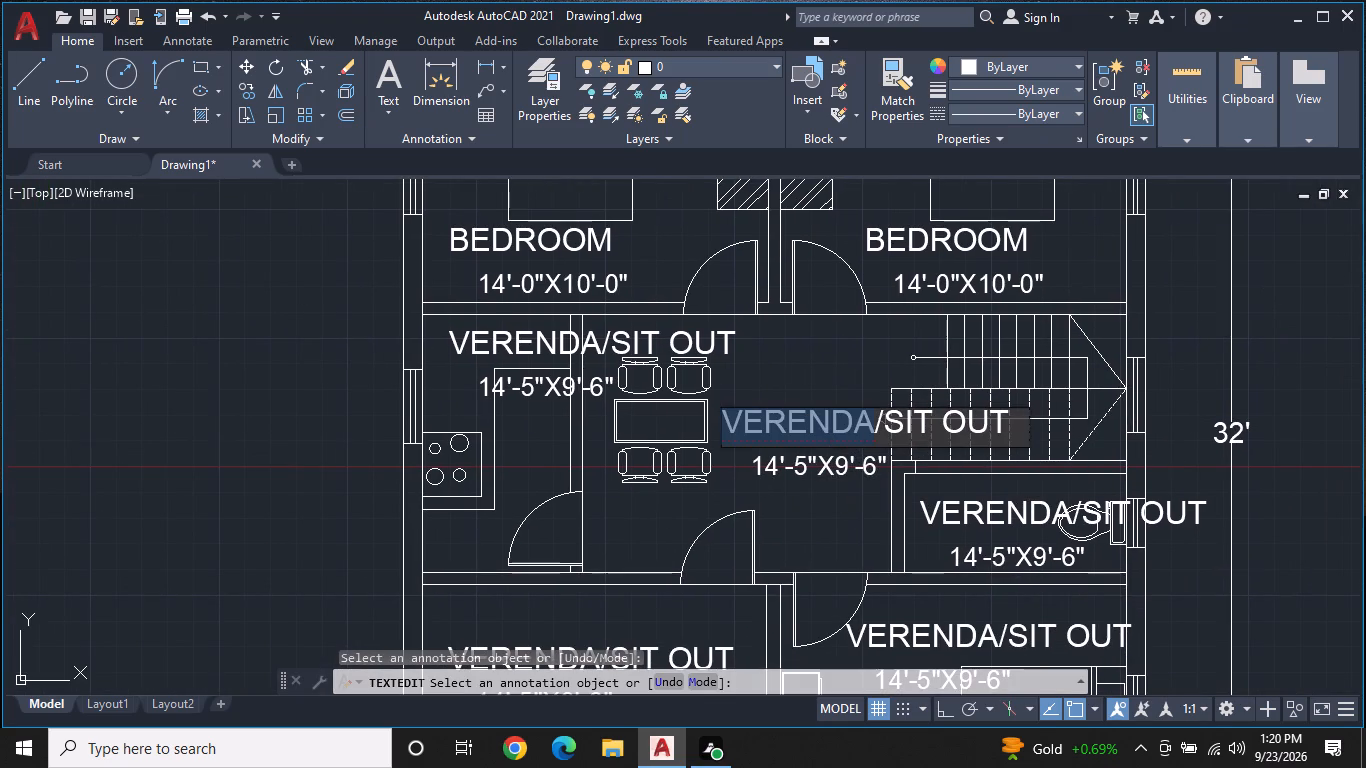
{"action": "left_click", "coordinate": [1010, 434]}
{"action": "key", "text": "BackSpace"}
{"action": "key", "text": "BackSpace"}
{"action": "key", "text": "BackSpace"}
{"action": "key", "text": "BackSpace"}
{"action": "key", "text": "BackSpace"}
{"action": "key", "text": "BackSpace"}
{"action": "key", "text": "BackSpace"}
{"action": "key", "text": "BackSpace"}
{"action": "key", "text": "BackSpace"}
{"action": "key", "text": "BackSpace"}
{"action": "key", "text": "BackSpace"}
{"action": "key", "text": "BackSpace"}
{"action": "key", "text": "BackSpace"}
{"action": "key", "text": "BackSpace"}
{"action": "key", "text": "BackSpace"}
{"action": "key", "text": "BackSpace"}
{"action": "key", "text": "BackSpace"}
{"action": "key", "text": "BackSpace"}
{"action": "key", "text": "BackSpace"}
{"action": "key", "text": "BackSpace"}
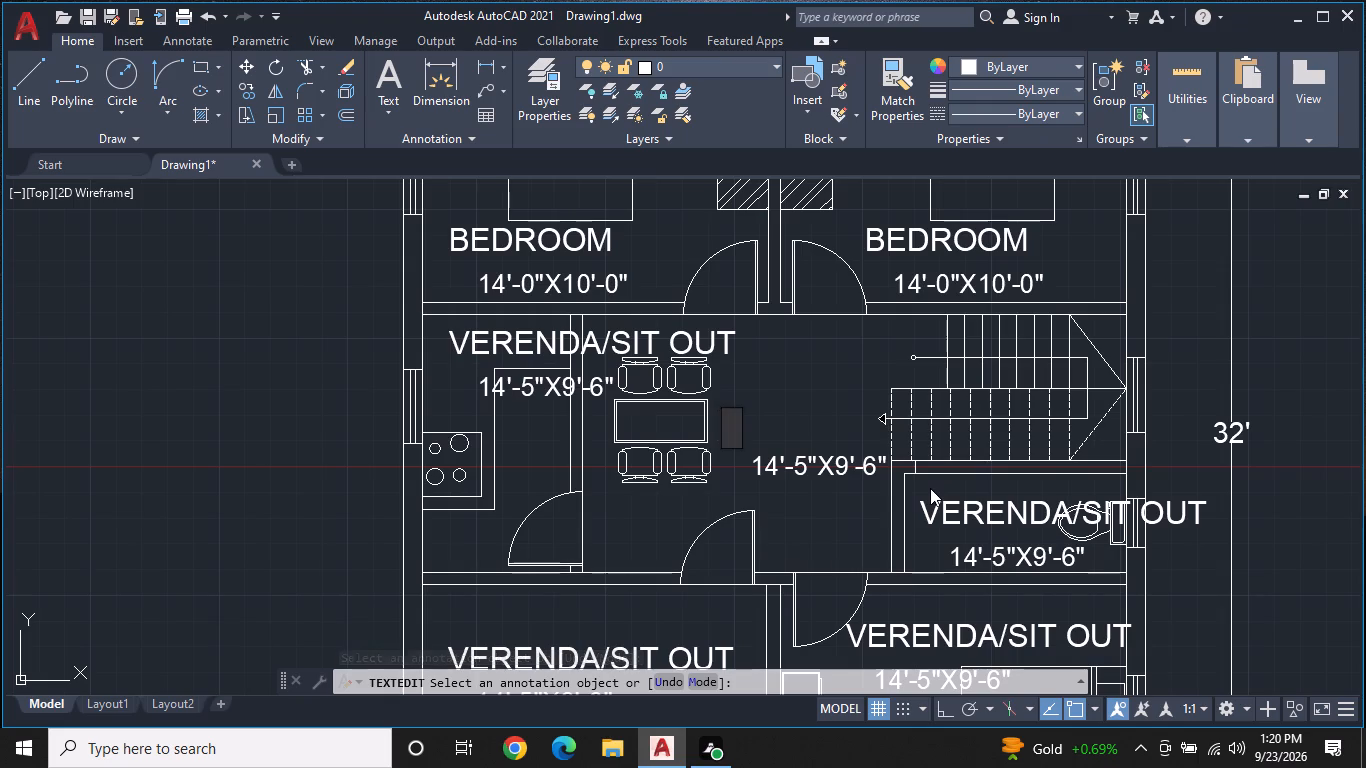
{"action": "type", "text": "HALL"}
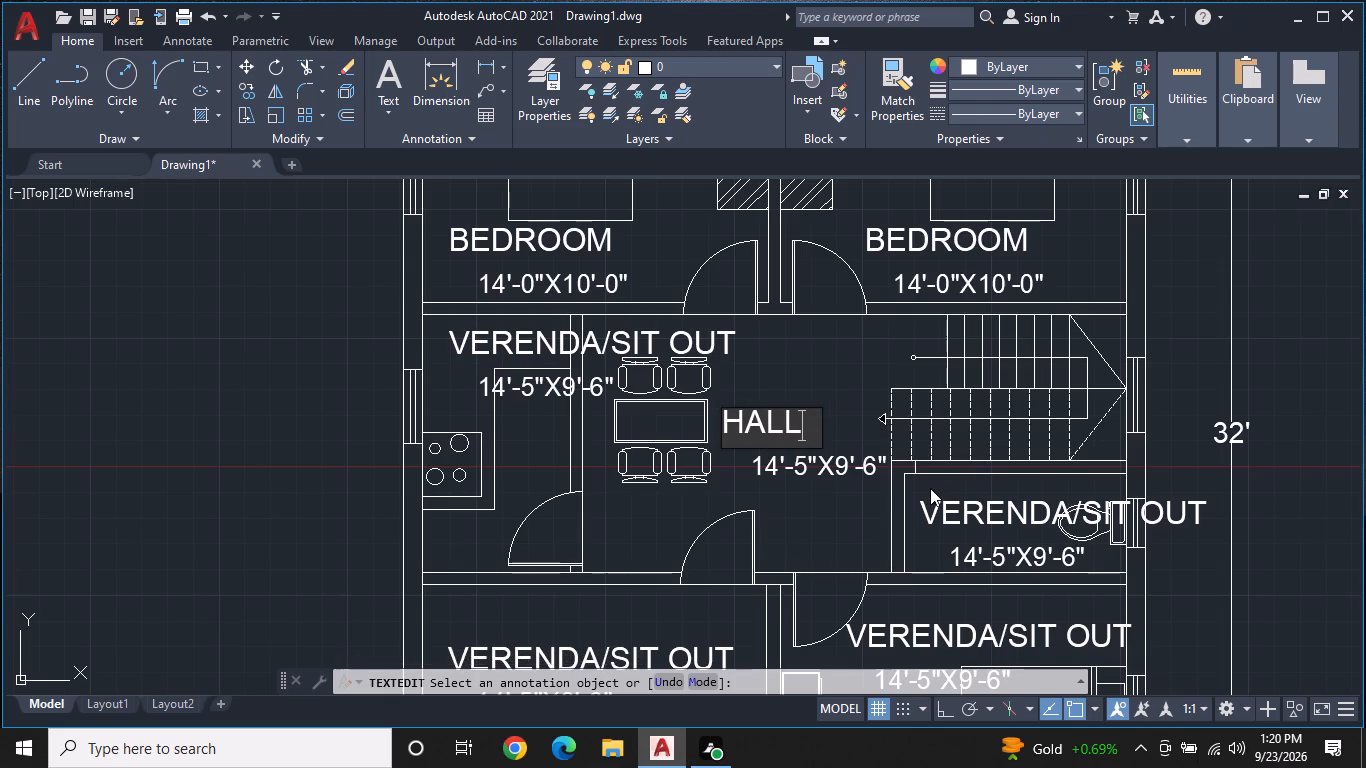
{"action": "double_click", "coordinate": [822, 460]}
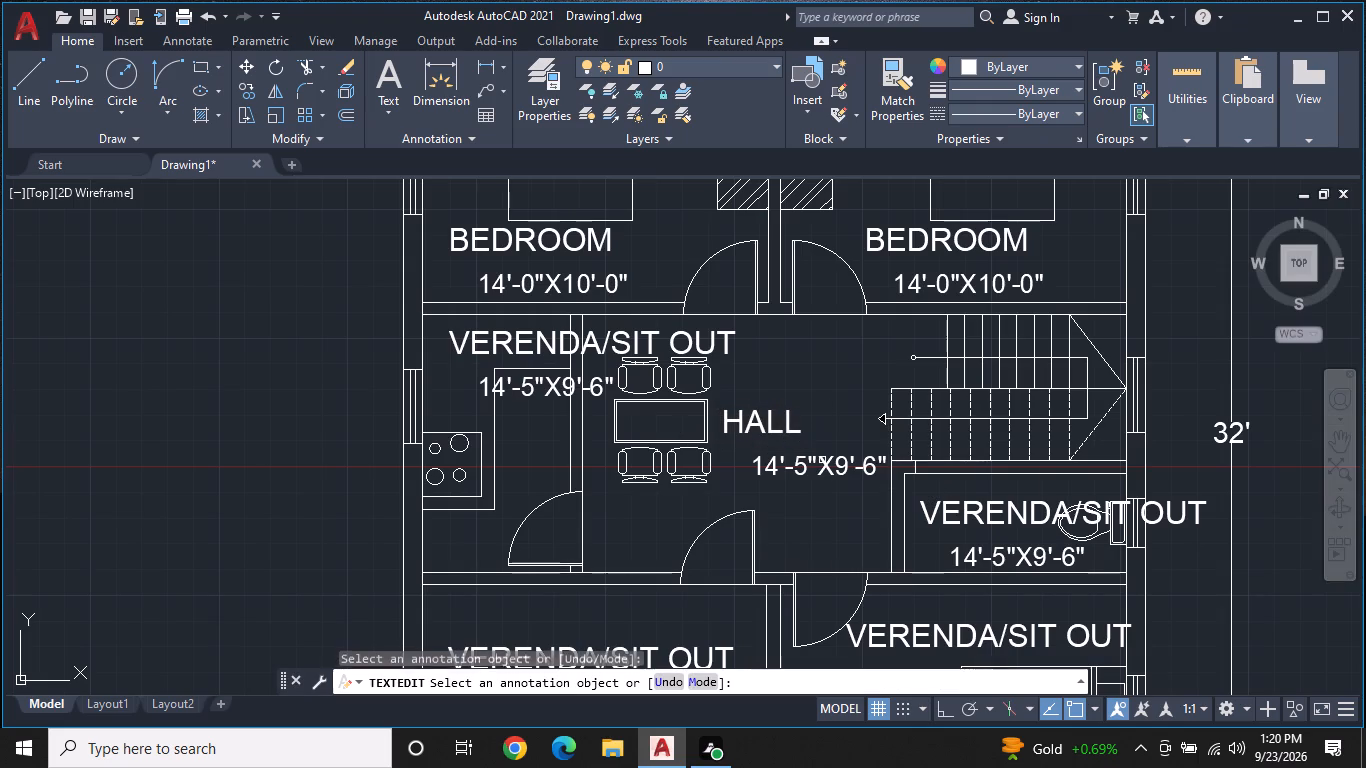
Replace the size text under the HALL label with 12'-6'X10'-5".
{"action": "left_click", "coordinate": [822, 460]}
{"action": "left_click", "coordinate": [822, 460]}
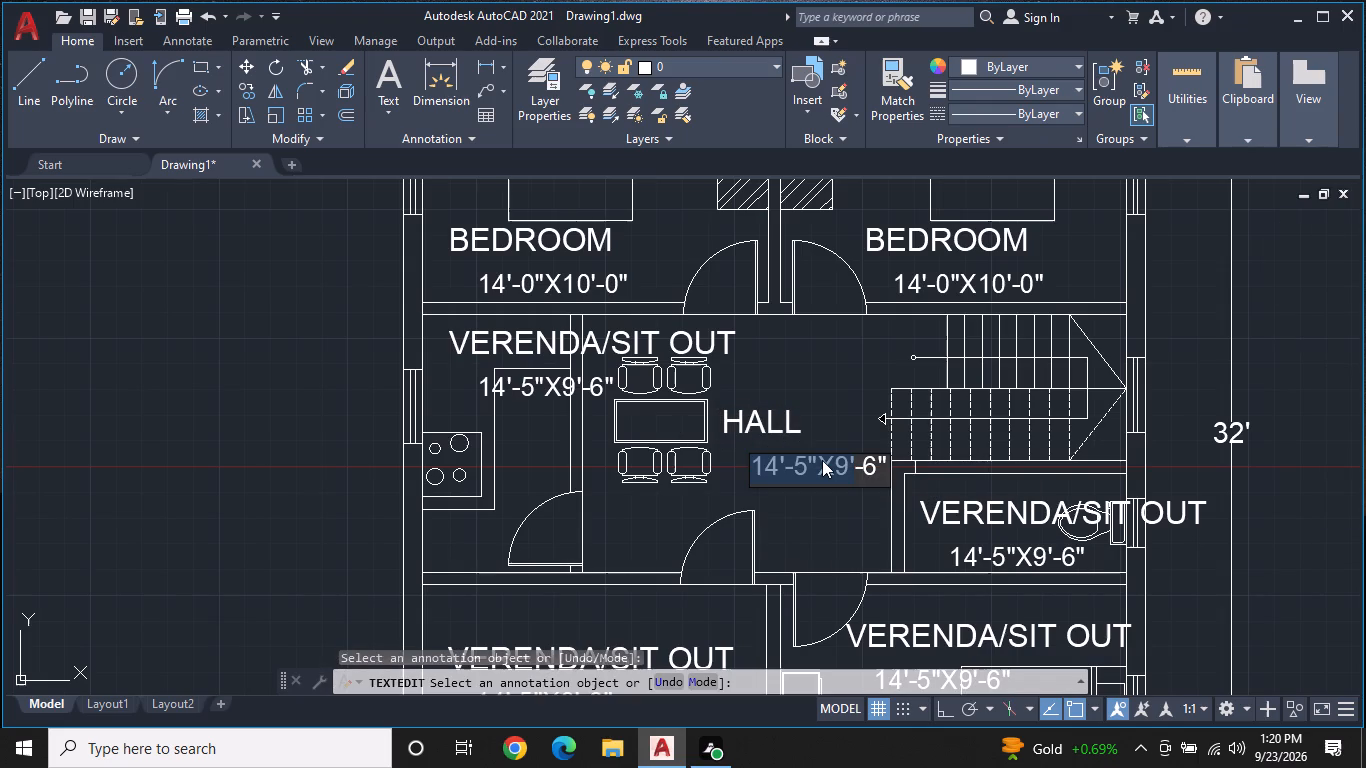
{"action": "key", "text": "BackSpace"}
{"action": "left_click", "coordinate": [785, 469]}
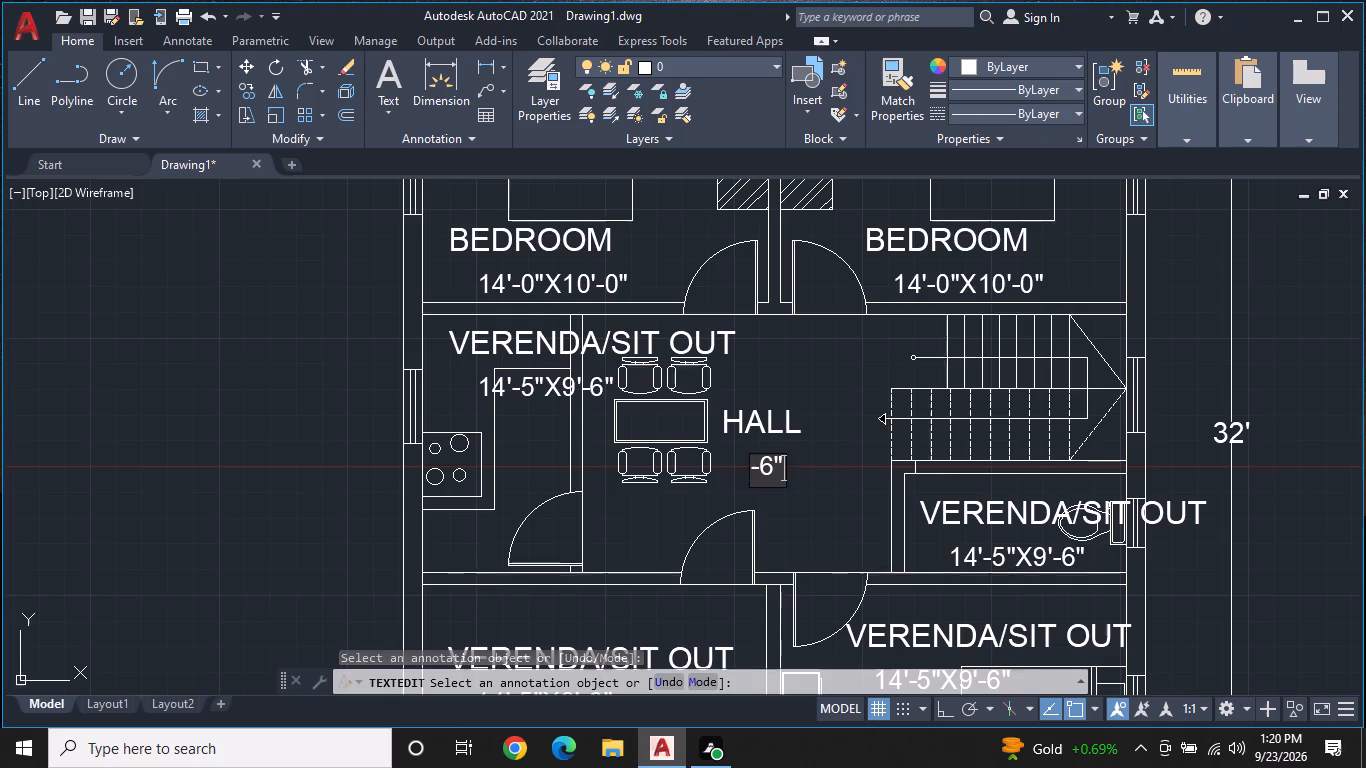
{"action": "key", "text": "backslash"}
{"action": "key", "text": "BackSpace"}
{"action": "key", "text": "BackSpace"}
{"action": "key", "text": "BackSpace"}
{"action": "key", "text": "BackSpace"}
{"action": "key", "text": "BackSpace"}
{"action": "key", "text": "BackSpace"}
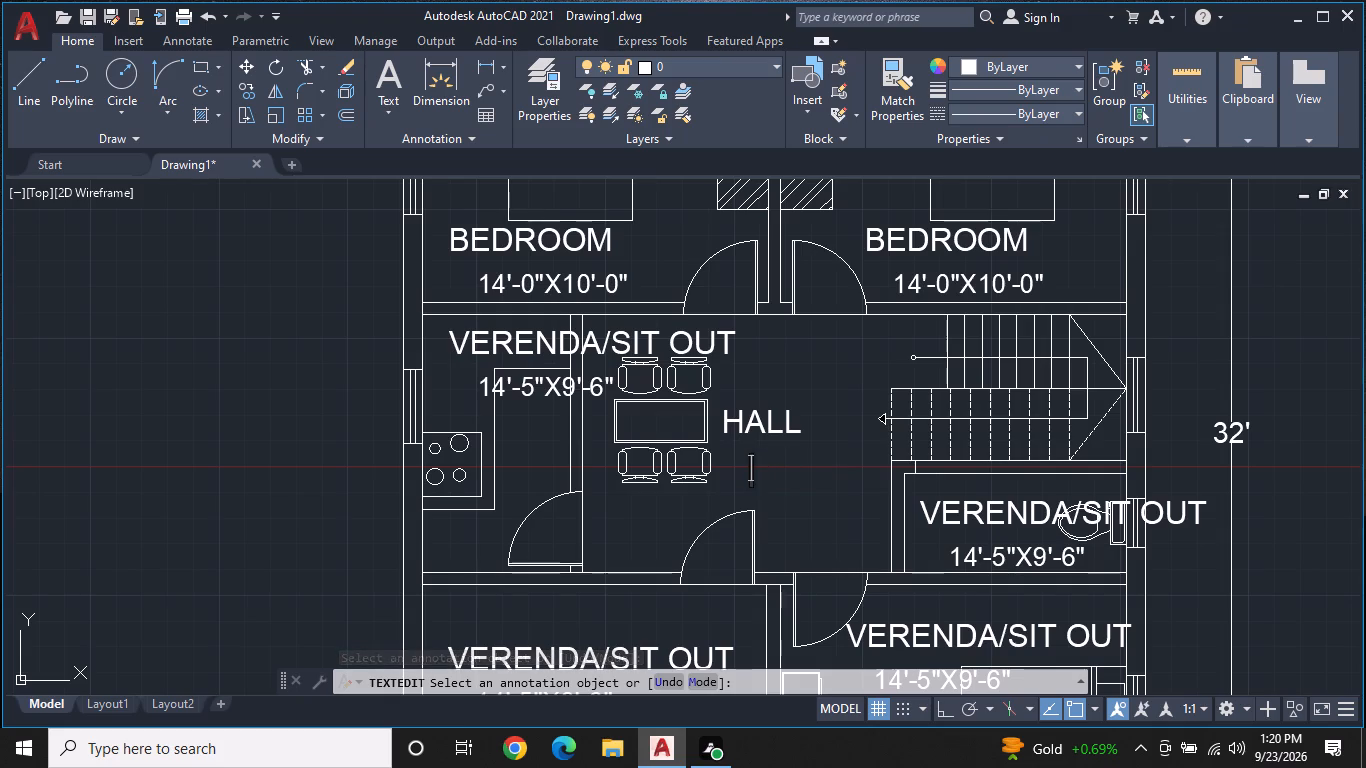
{"action": "key", "text": "BackSpace"}
{"action": "key", "text": "BackSpace"}
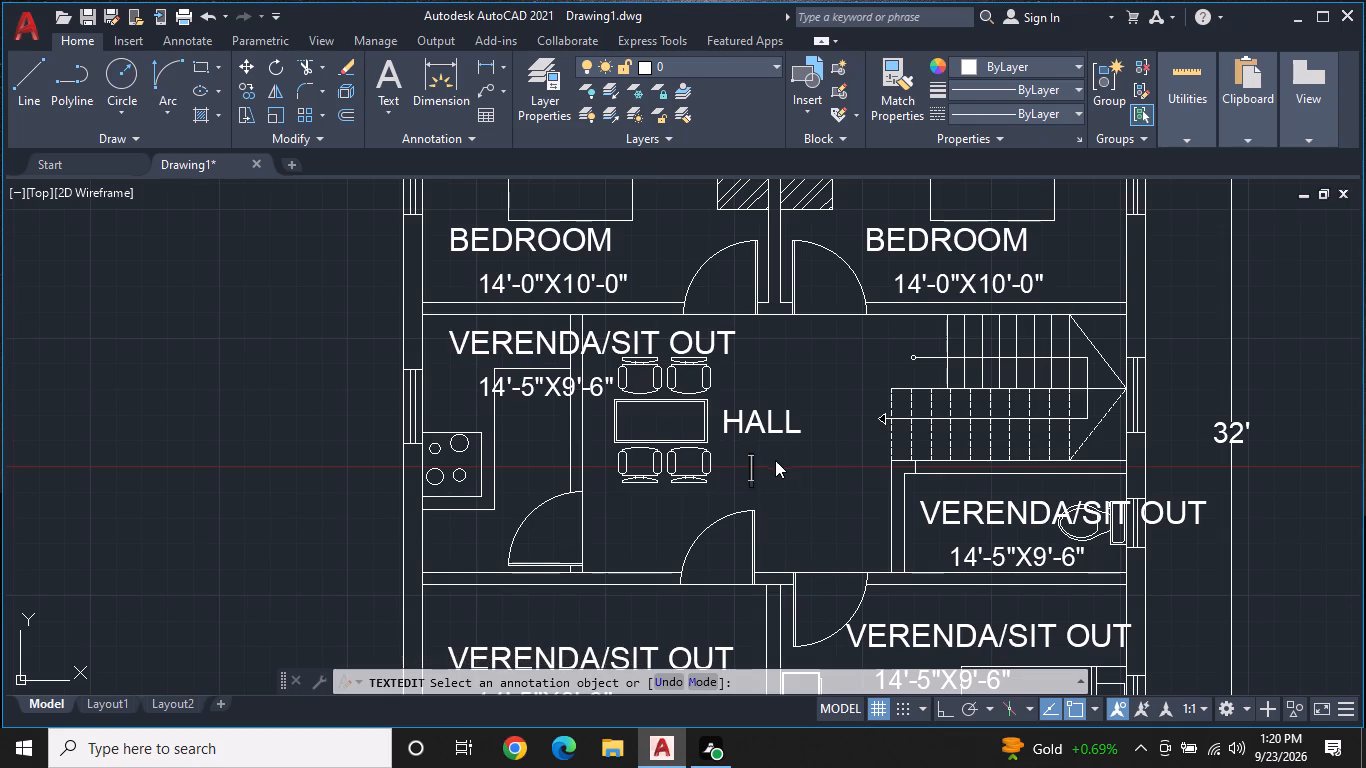
{"action": "key", "text": "Left"}
{"action": "key", "text": "Left"}
{"action": "key", "text": "Left"}
{"action": "key", "text": "Left"}
{"action": "key", "text": "Left"}
{"action": "type", "text": "12"}
{"action": "key", "text": "apostrophe"}
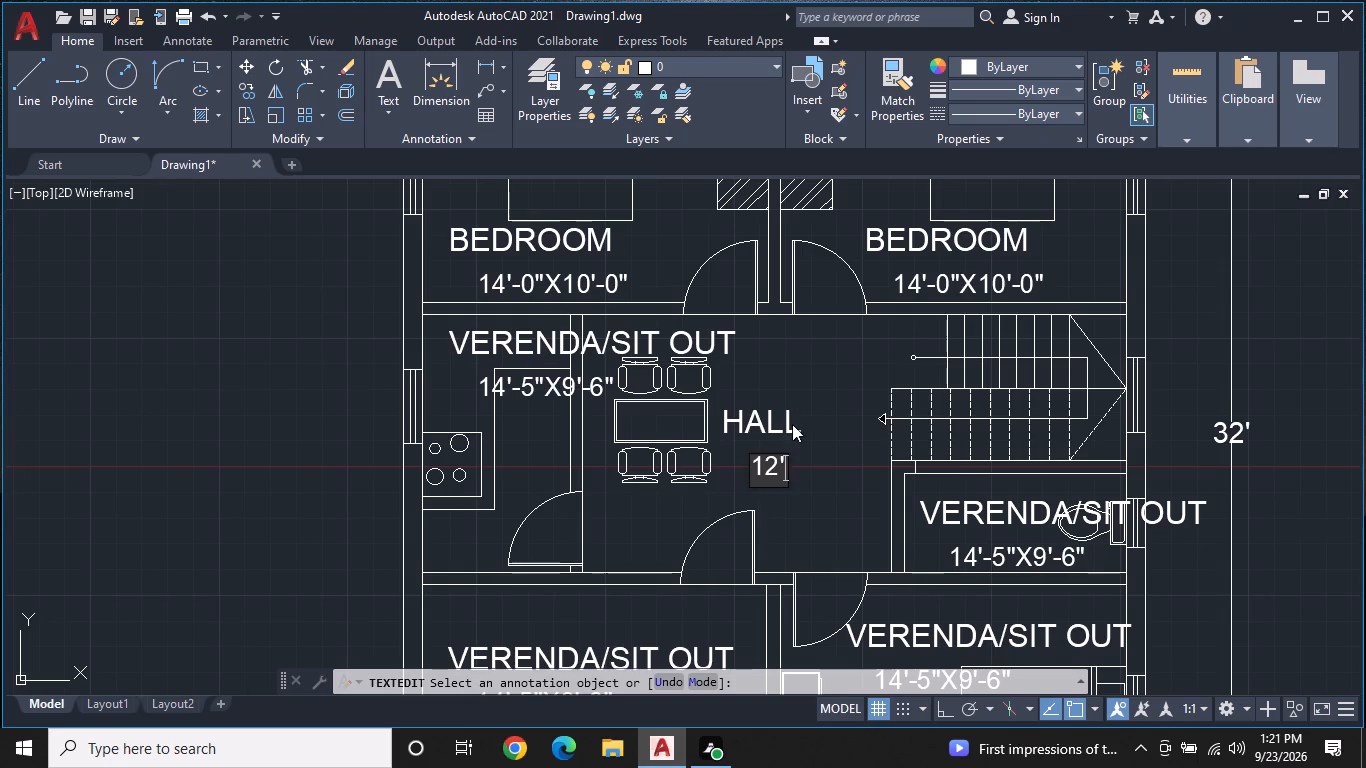
{"action": "type", "text": "-6"}
{"action": "key", "text": "apostrophe"}
{"action": "key", "text": "x"}
{"action": "type", "text": "10'"}
{"action": "type", "text": "-5"}
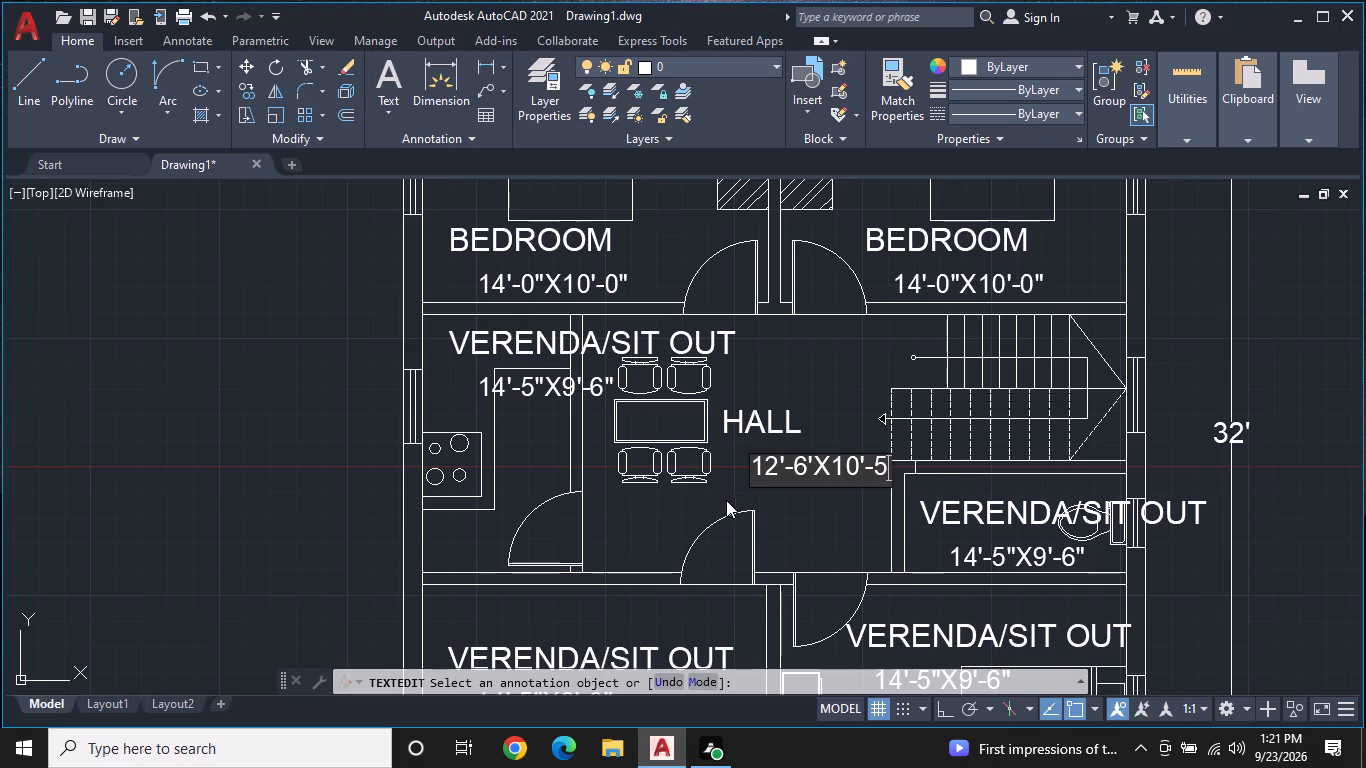
{"action": "key", "text": "shift+quotedbl"}
{"action": "key", "text": "Return"}
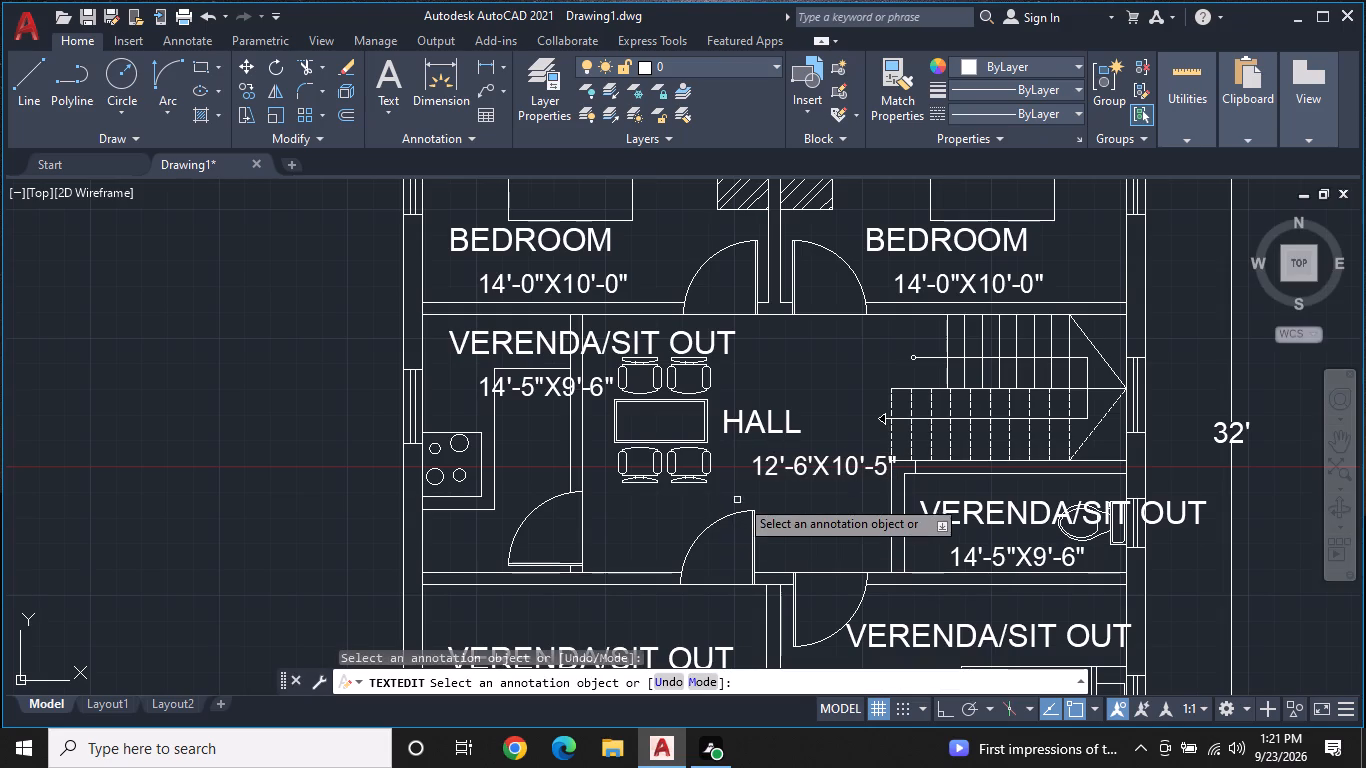
{"action": "left_click", "coordinate": [784, 423]}
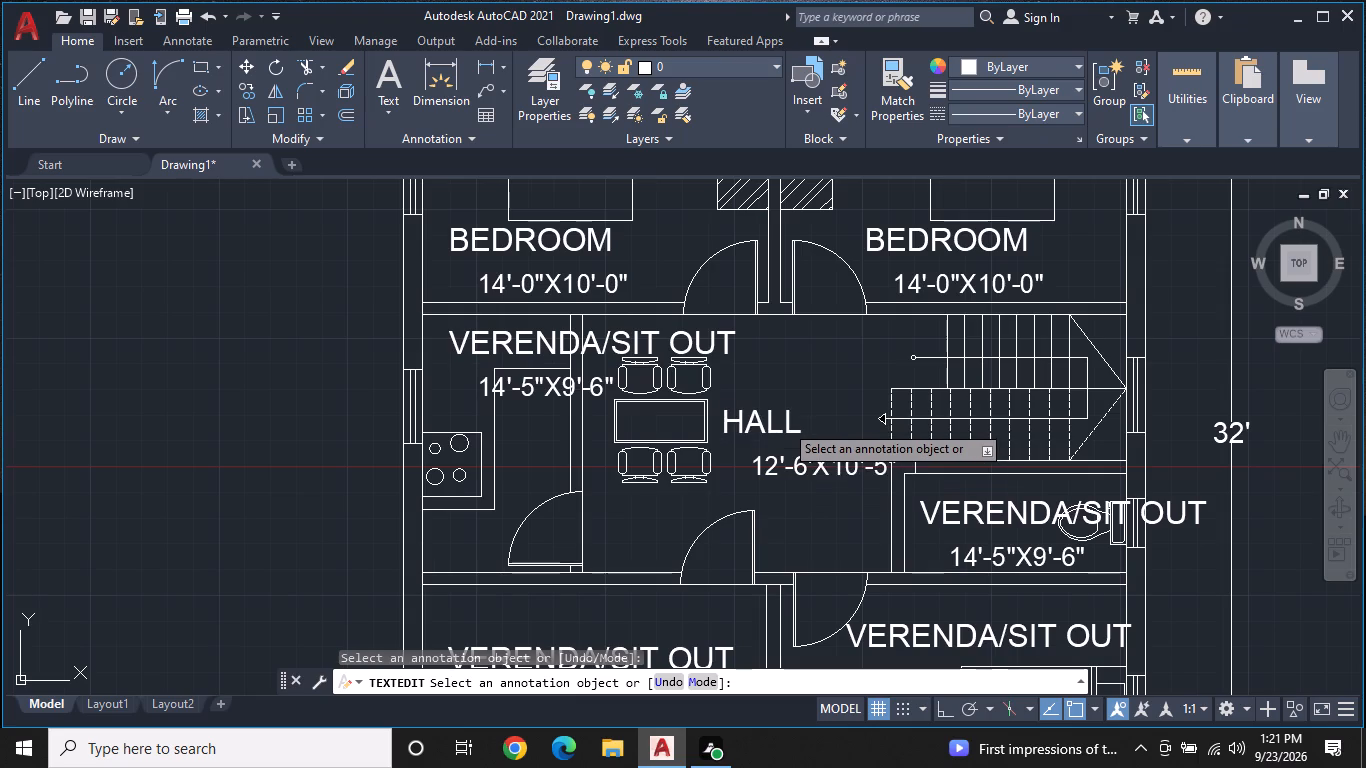
{"action": "key", "text": "Escape"}
{"action": "key", "text": "Escape"}
{"action": "key", "text": "Escape"}
{"action": "key", "text": "Escape"}
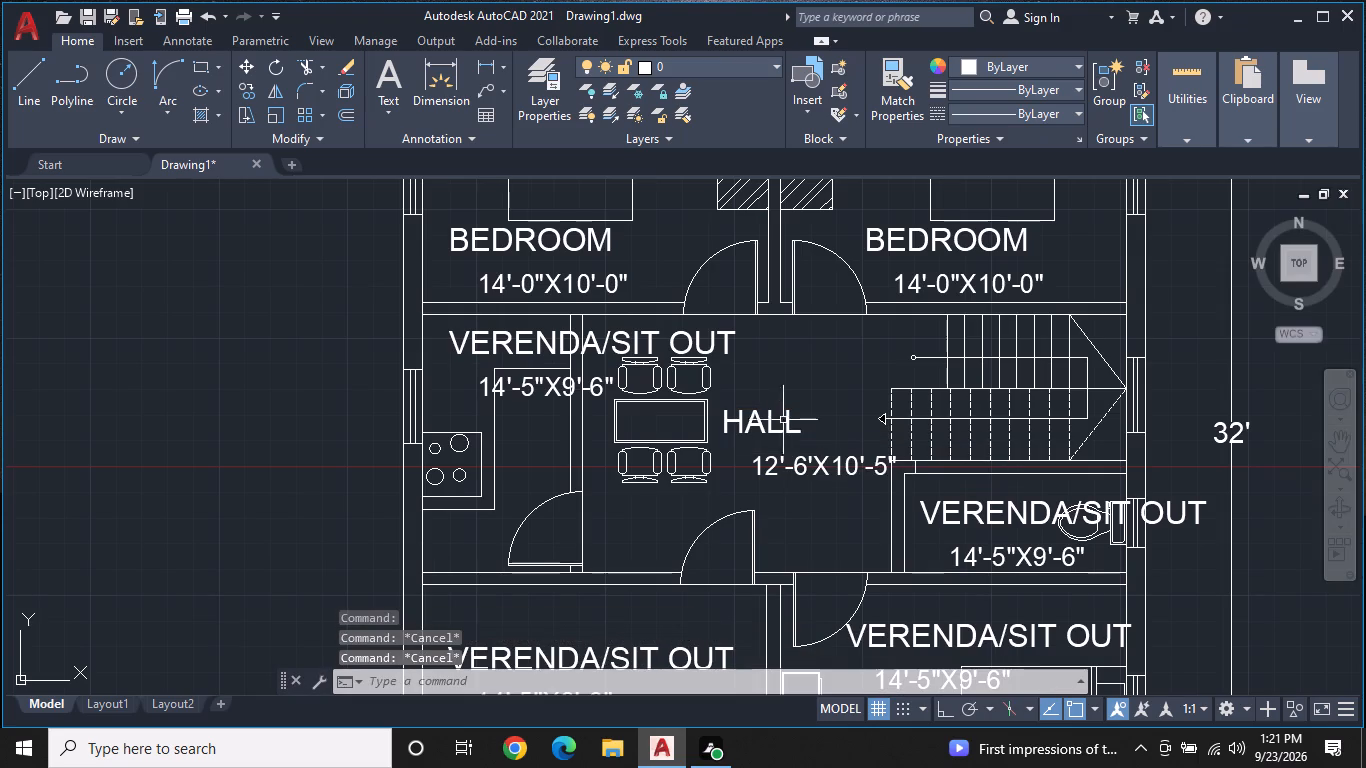
Move the HALL label to the right, away from the dining table and above its size text.
{"action": "left_click", "coordinate": [779, 422]}
{"action": "left_click", "coordinate": [729, 443]}
{"action": "right_click", "coordinate": [745, 426]}
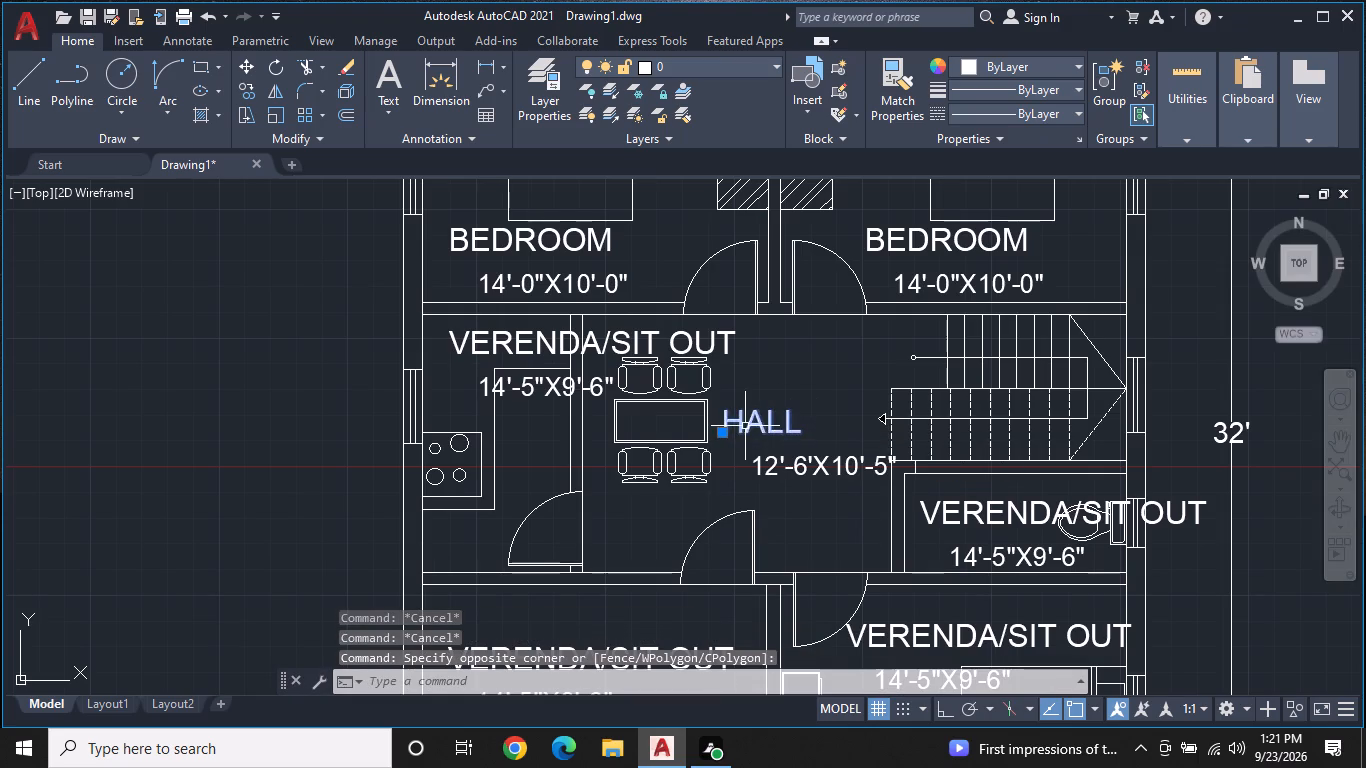
{"action": "key", "text": "Escape"}
{"action": "left_click", "coordinate": [717, 437]}
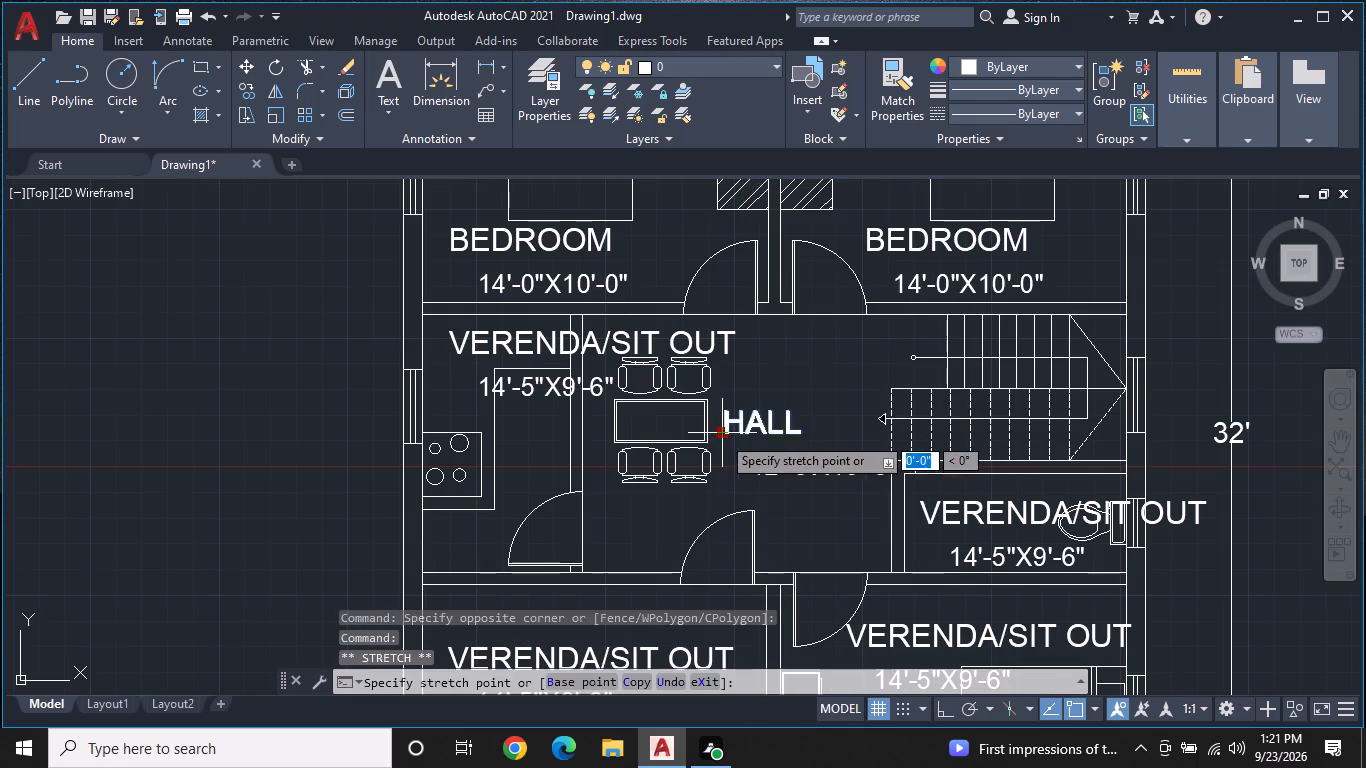
{"action": "left_click", "coordinate": [772, 431]}
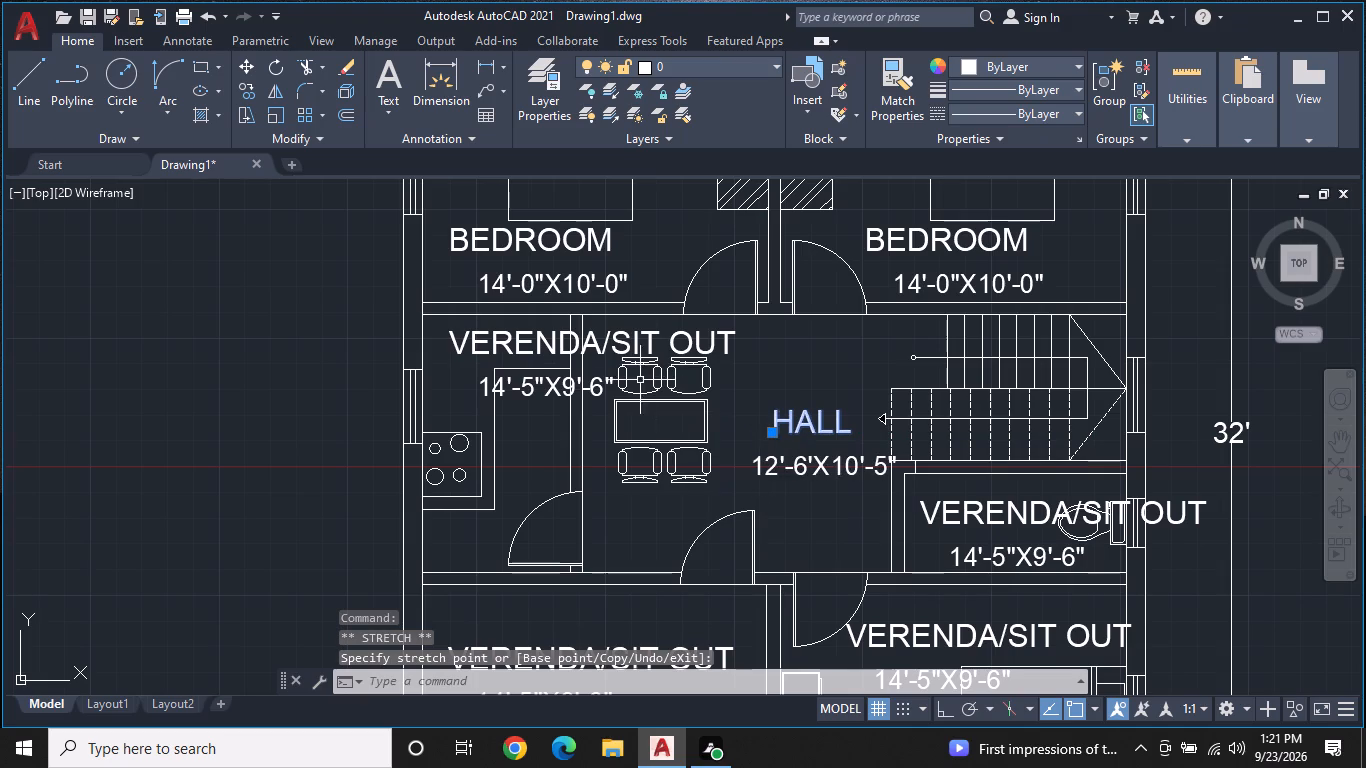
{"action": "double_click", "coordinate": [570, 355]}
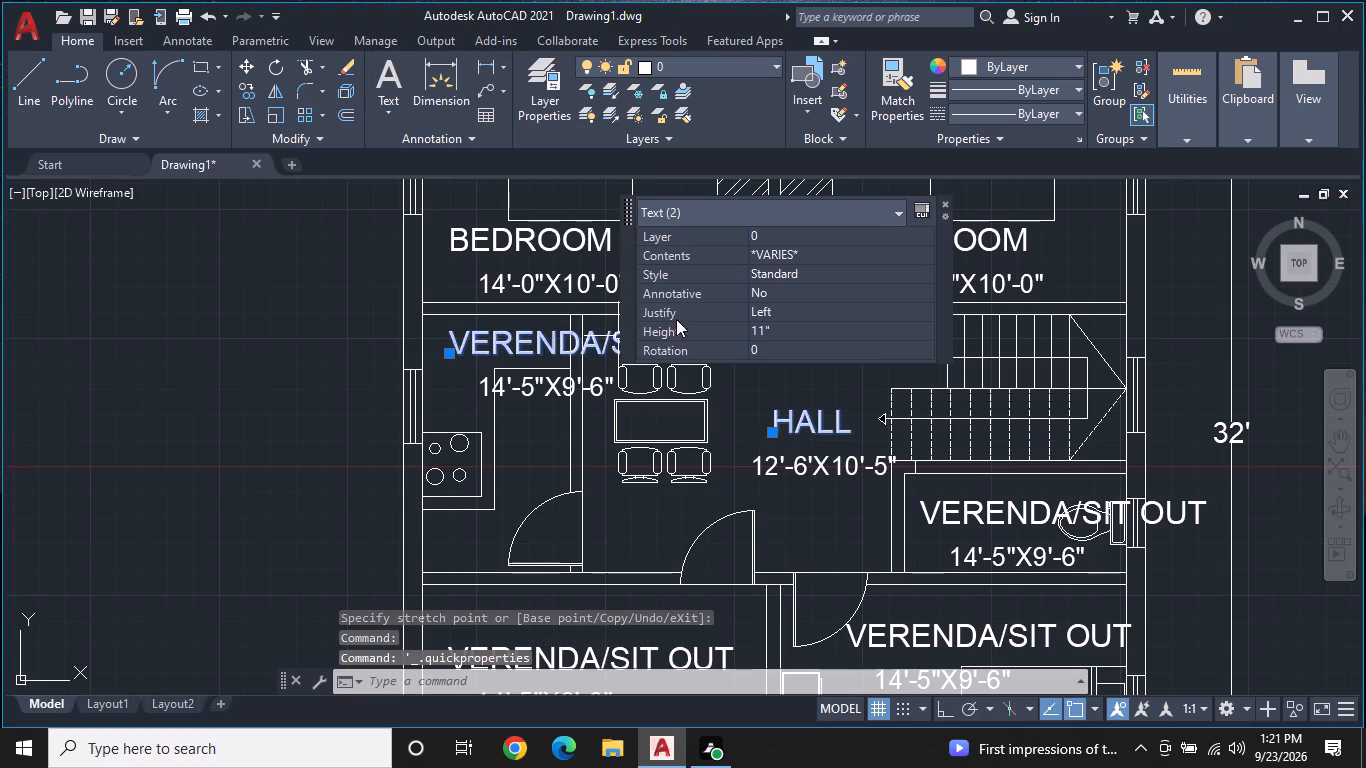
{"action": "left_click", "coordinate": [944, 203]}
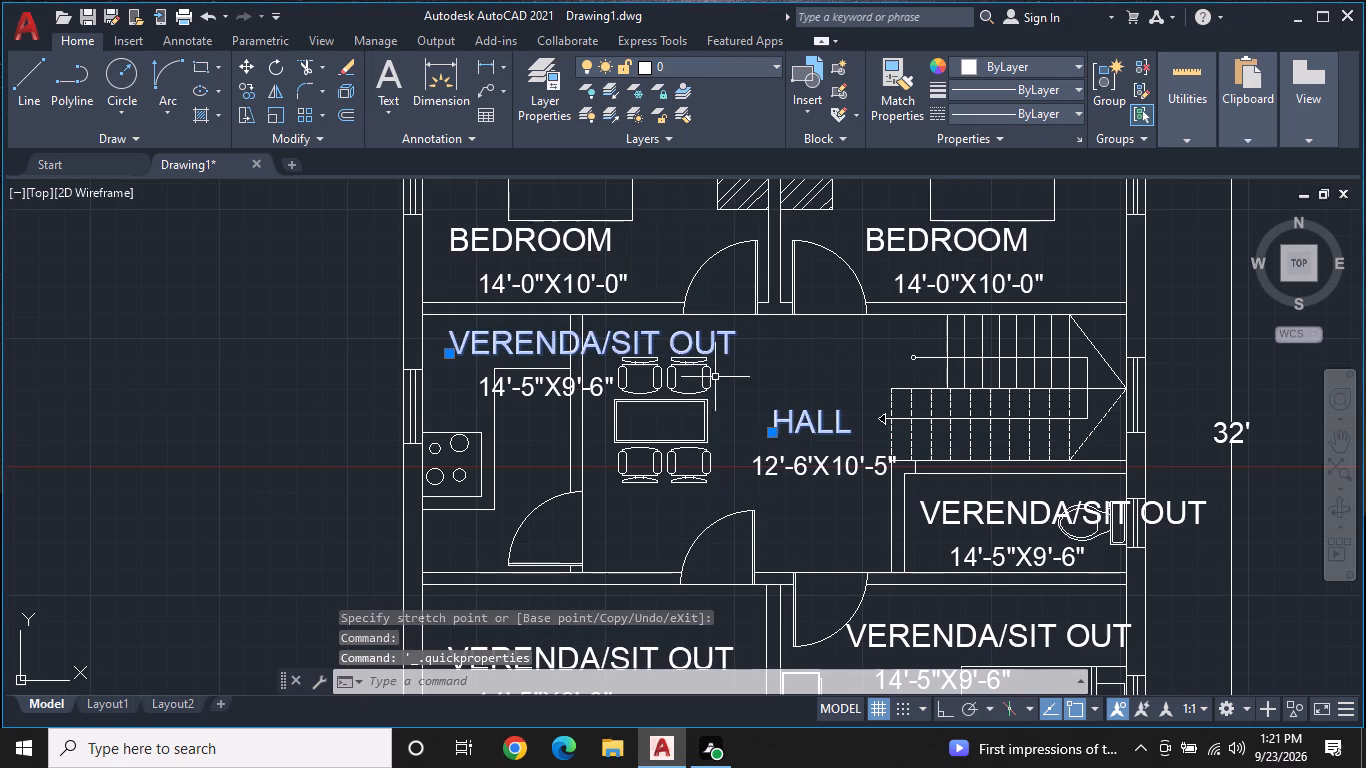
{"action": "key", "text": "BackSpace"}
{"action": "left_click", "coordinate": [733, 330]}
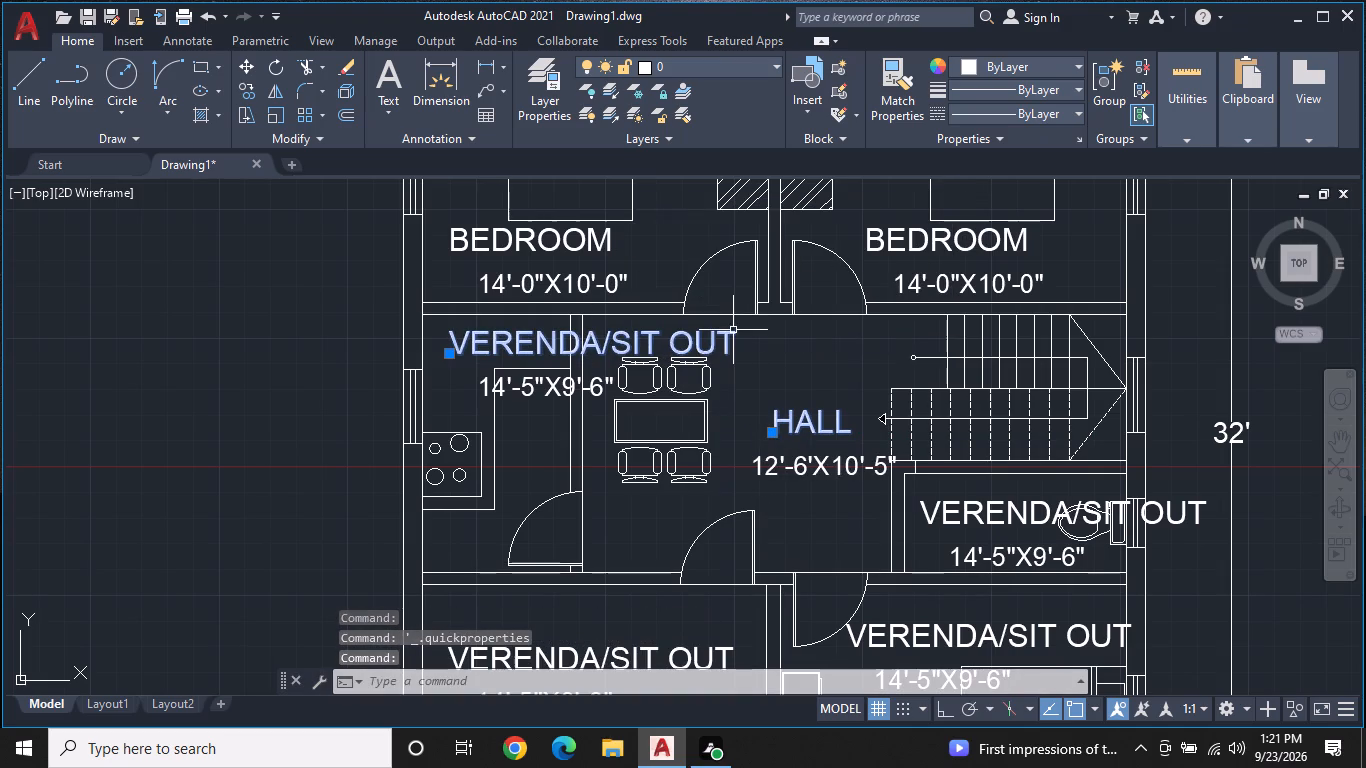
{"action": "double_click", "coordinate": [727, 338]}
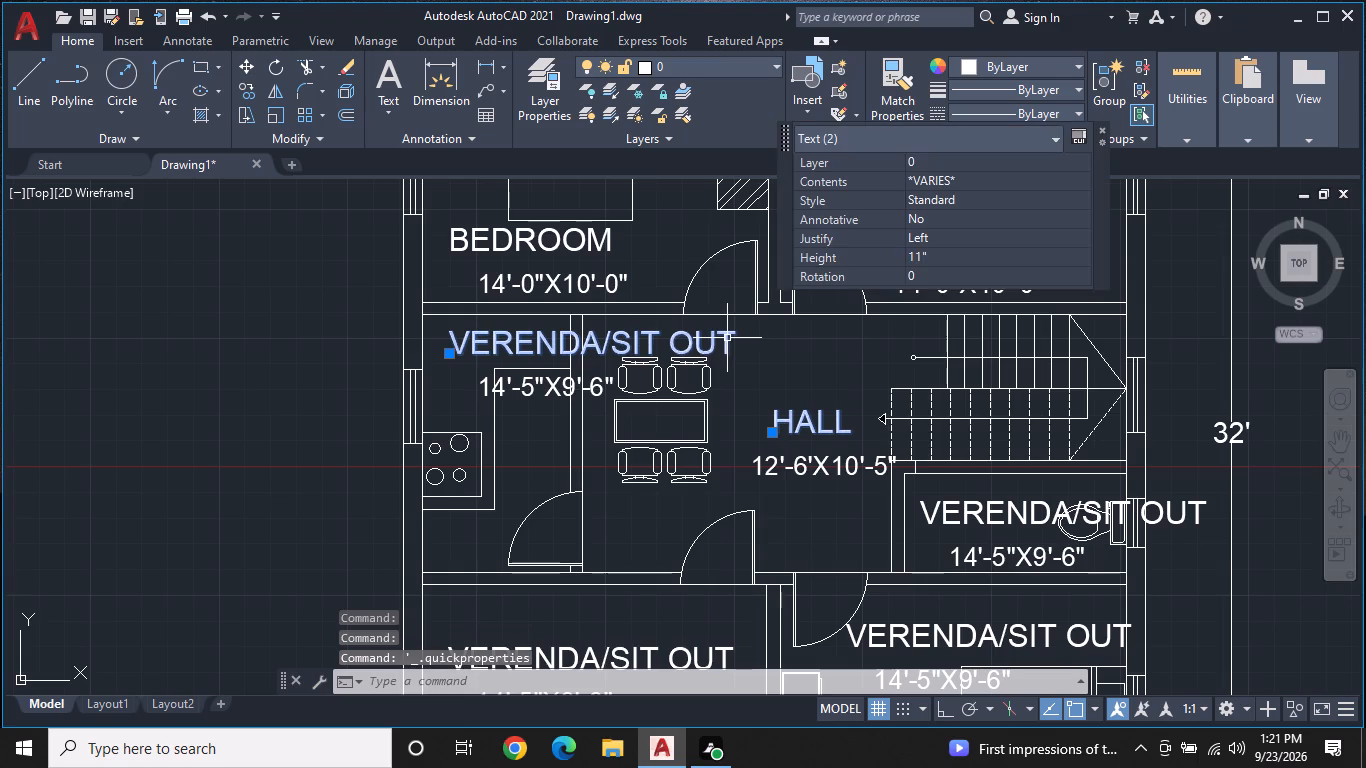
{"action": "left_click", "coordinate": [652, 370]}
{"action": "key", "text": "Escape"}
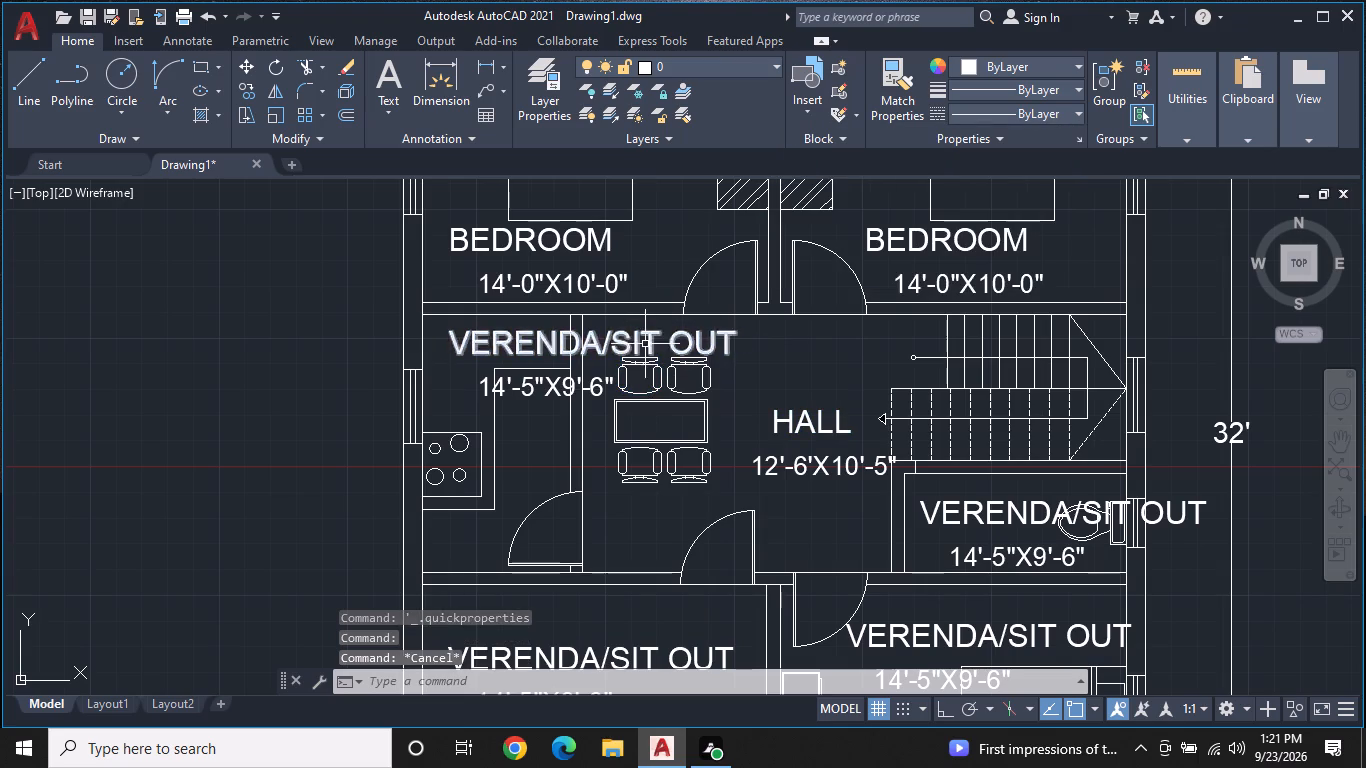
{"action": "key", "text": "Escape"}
Replace the VERENDA/SIT OUT label in the room with the stove with KITCHEN.
{"action": "triple_click", "coordinate": [616, 346]}
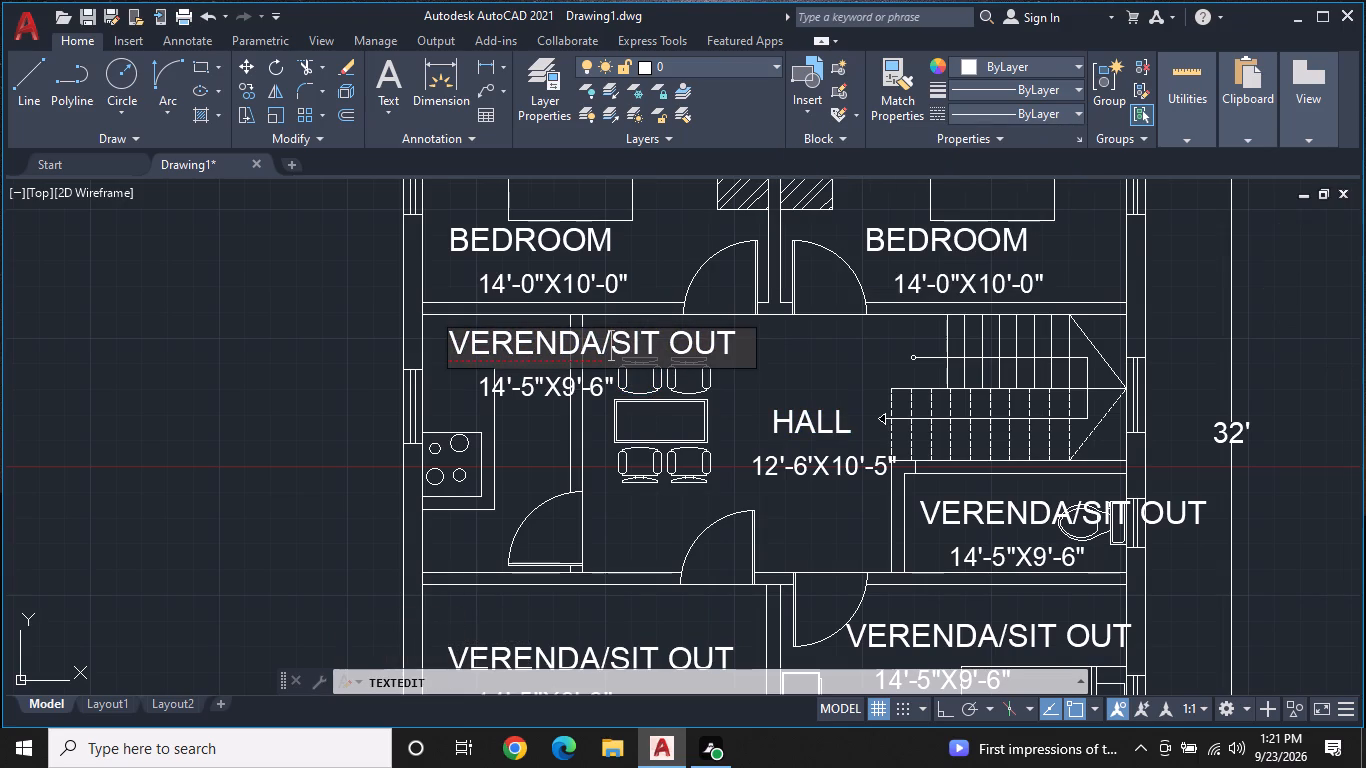
{"action": "key", "text": "BackSpace"}
{"action": "key", "text": "BackSpace"}
{"action": "key", "text": "BackSpace"}
{"action": "key", "text": "BackSpace"}
{"action": "key", "text": "BackSpace"}
{"action": "key", "text": "BackSpace"}
{"action": "key", "text": "BackSpace"}
{"action": "key", "text": "BackSpace"}
{"action": "key", "text": "BackSpace"}
{"action": "key", "text": "BackSpace"}
{"action": "key", "text": "BackSpace"}
{"action": "key", "text": "BackSpace"}
{"action": "key", "text": "BackSpace"}
{"action": "key", "text": "BackSpace"}
{"action": "key", "text": "BackSpace"}
{"action": "key", "text": "BackSpace"}
{"action": "key", "text": "BackSpace"}
{"action": "key", "text": "BackSpace"}
{"action": "key", "text": "BackSpace"}
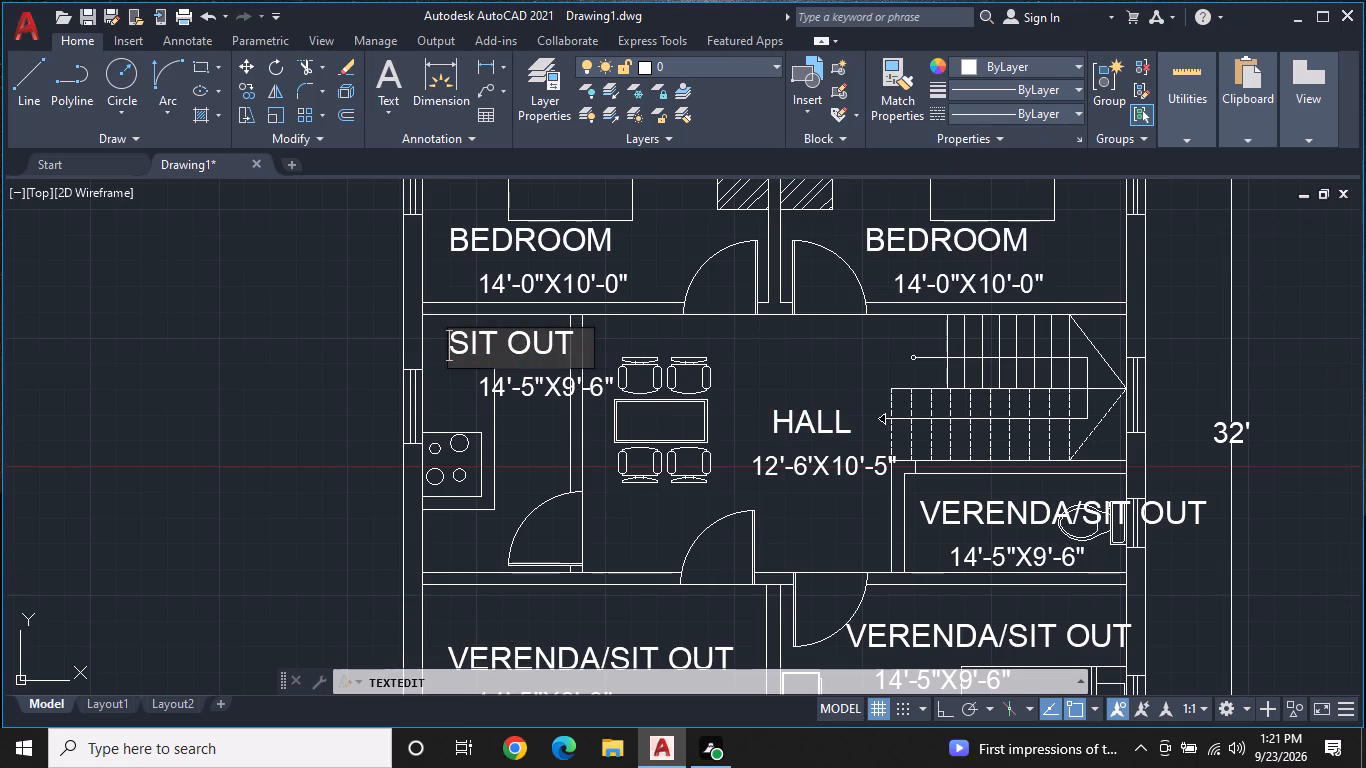
{"action": "left_click", "coordinate": [577, 349]}
{"action": "key", "text": "BackSpace"}
{"action": "key", "text": "BackSpace"}
{"action": "key", "text": "BackSpace"}
{"action": "key", "text": "BackSpace"}
{"action": "key", "text": "BackSpace"}
{"action": "key", "text": "BackSpace"}
{"action": "key", "text": "BackSpace"}
{"action": "key", "text": "BackSpace"}
{"action": "key", "text": "BackSpace"}
{"action": "key", "text": "BackSpace"}
{"action": "key", "text": "BackSpace"}
{"action": "key", "text": "BackSpace"}
{"action": "key", "text": "BackSpace"}
{"action": "key", "text": "BackSpace"}
{"action": "key", "text": "BackSpace"}
{"action": "key", "text": "BackSpace"}
{"action": "key", "text": "BackSpace"}
{"action": "key", "text": "BackSpace"}
{"action": "key", "text": "BackSpace"}
{"action": "key", "text": "BackSpace"}
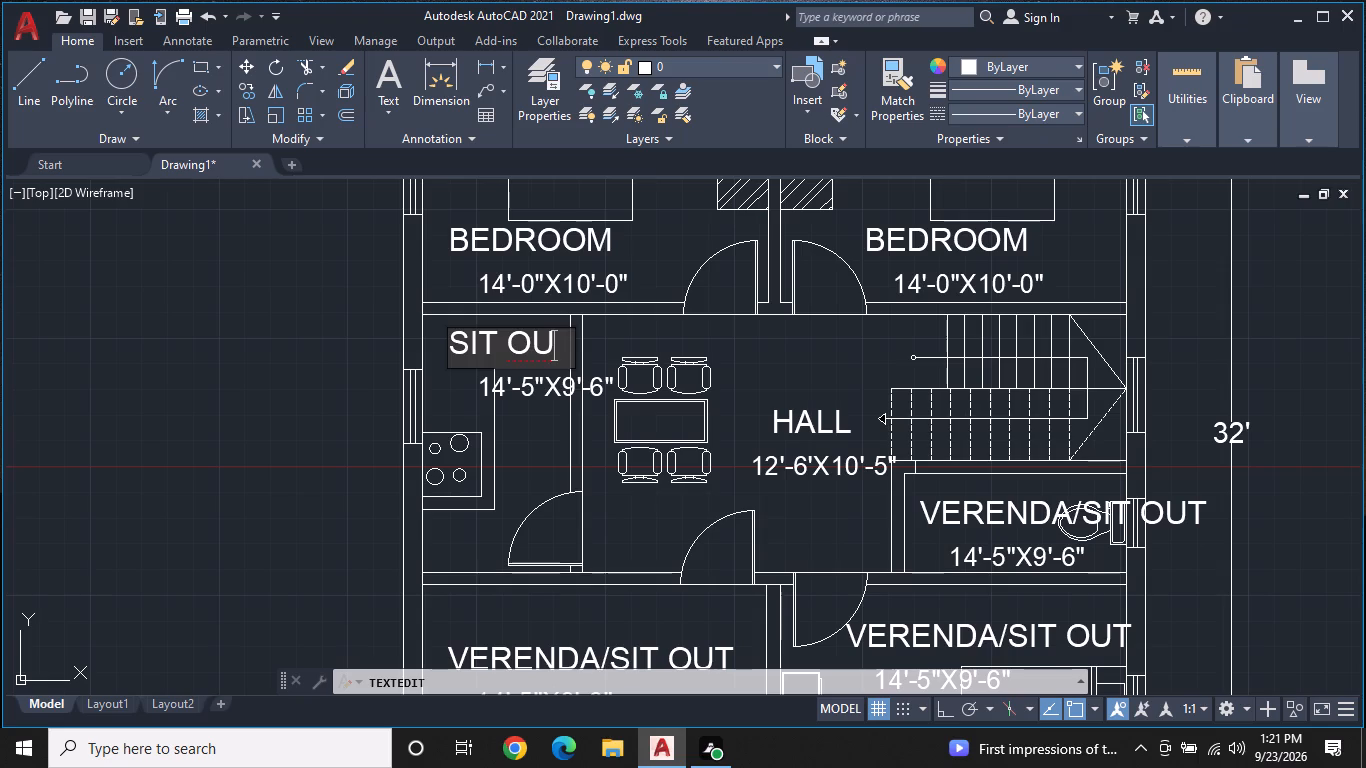
{"action": "type", "text": "KITCHEN"}
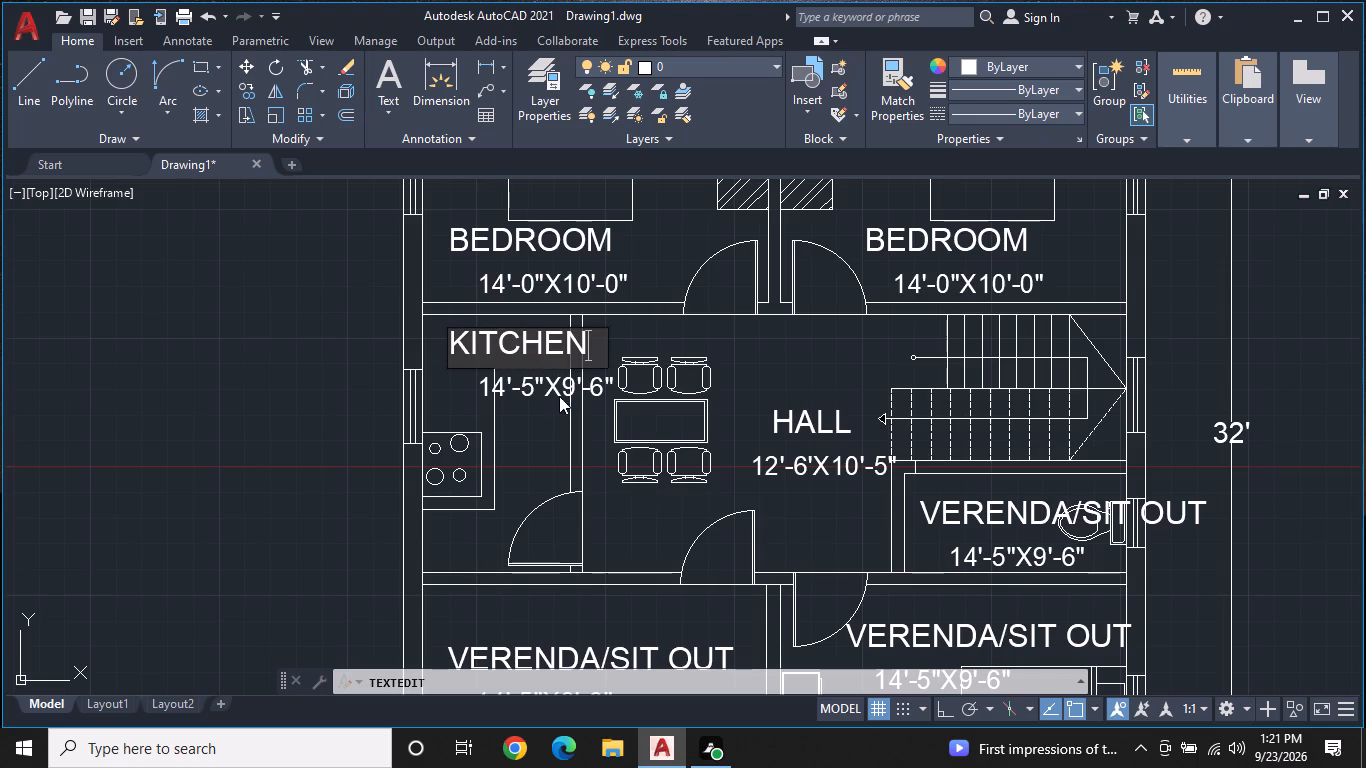
Replace the size text under the KITCHEN label with 10'-5"X6'-0".
{"action": "double_click", "coordinate": [547, 378]}
{"action": "triple_click", "coordinate": [554, 391]}
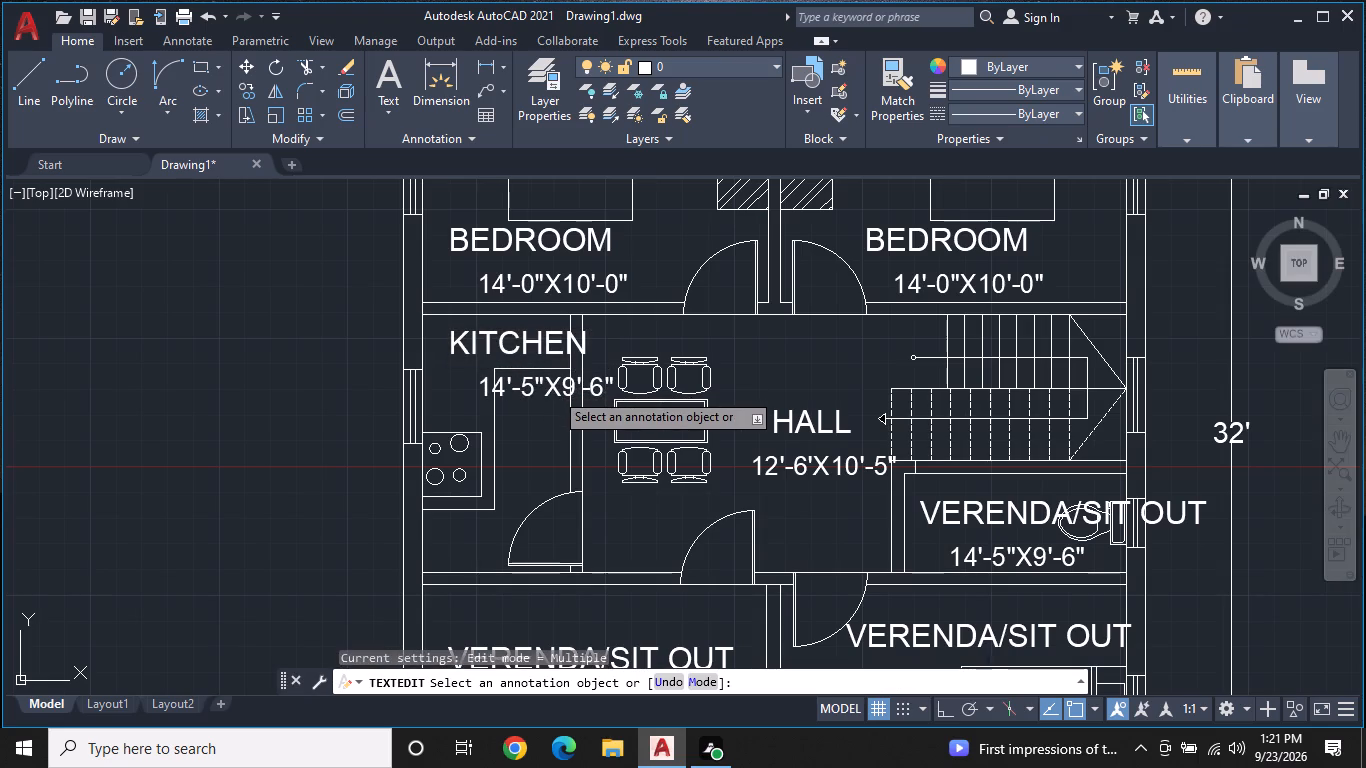
{"action": "key", "text": "BackSpace"}
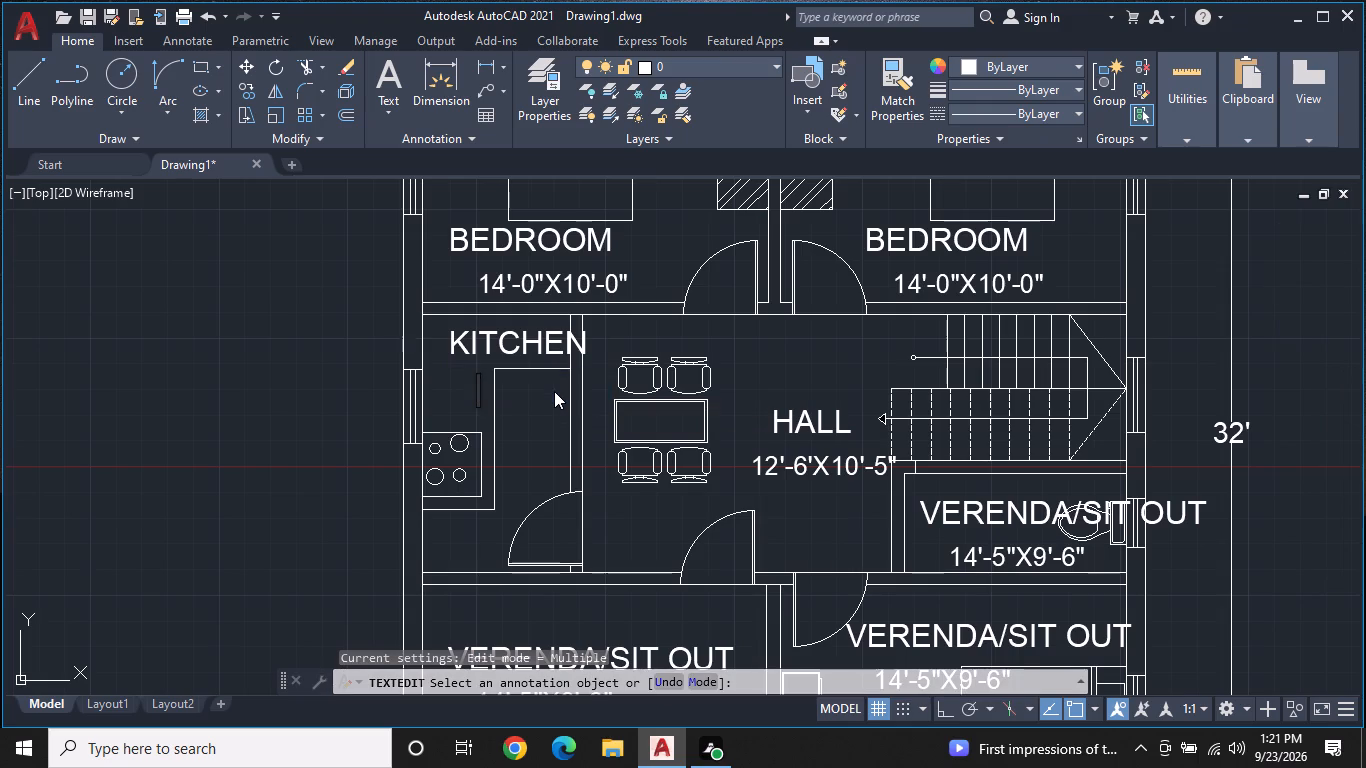
{"action": "type", "text": "10"}
{"action": "type", "text": "'-"}
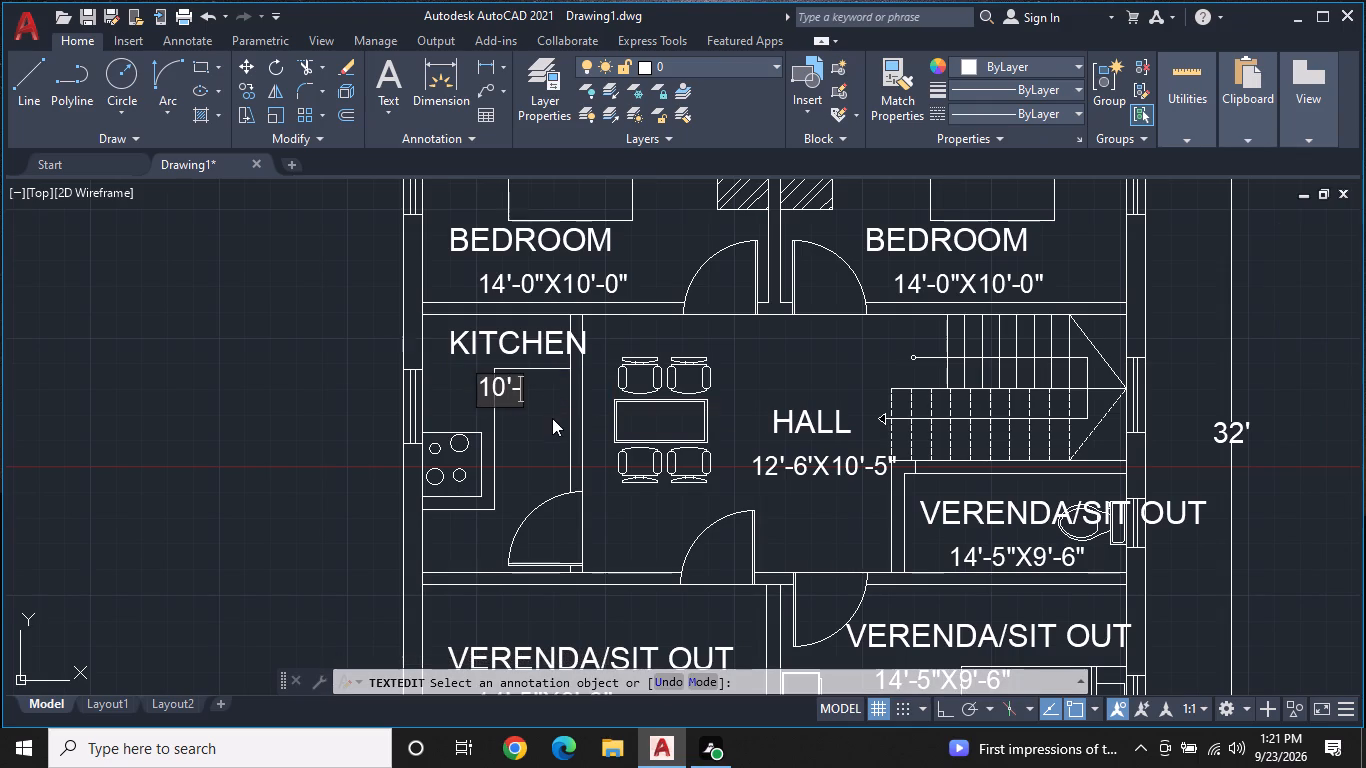
{"action": "key", "text": "5"}
{"action": "type", "text": "\"X"}
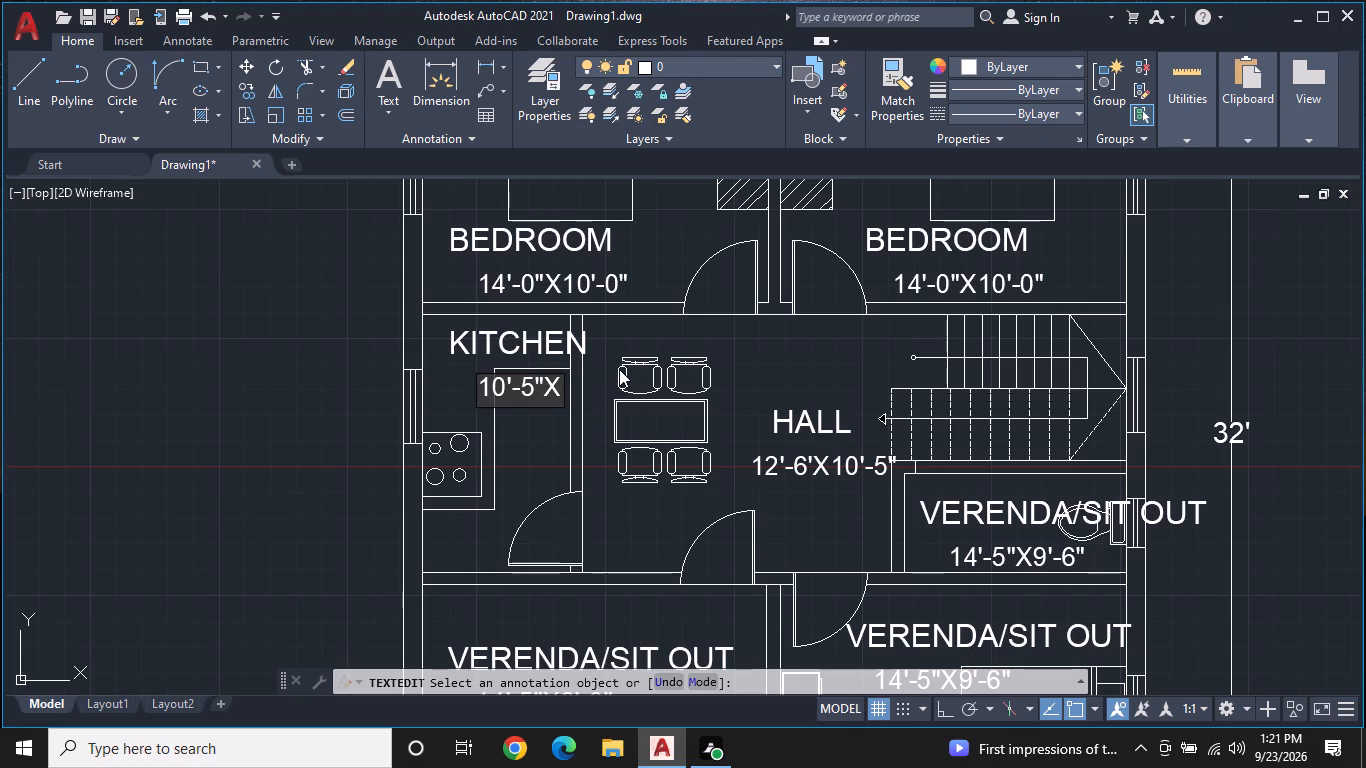
{"action": "type", "text": "6'"}
{"action": "type", "text": "-0\""}
{"action": "key", "text": "Return"}
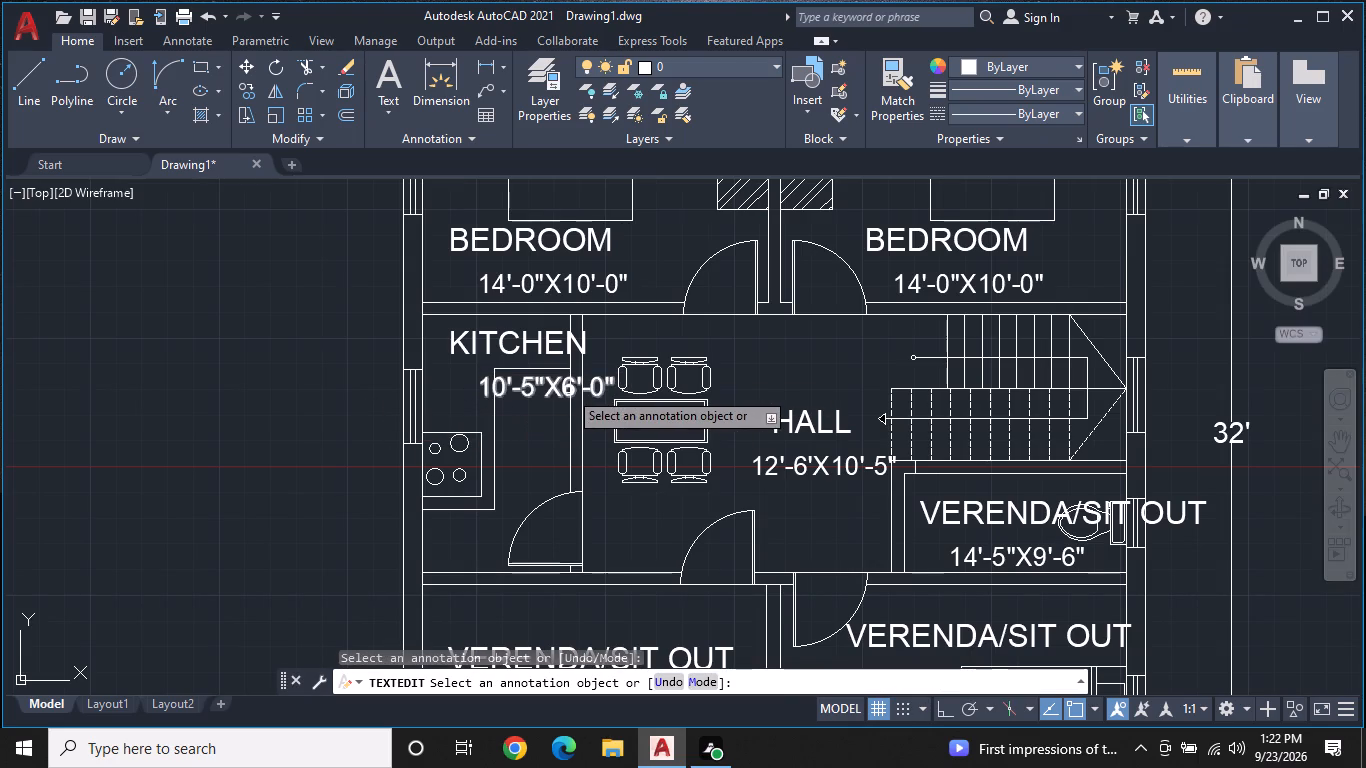
{"action": "key", "text": "Escape"}
{"action": "key", "text": "Escape"}
Shift the kitchen's size text about 1'-8" left and align the KITCHEN label above it, within the room walls.
{"action": "left_click", "coordinate": [537, 384]}
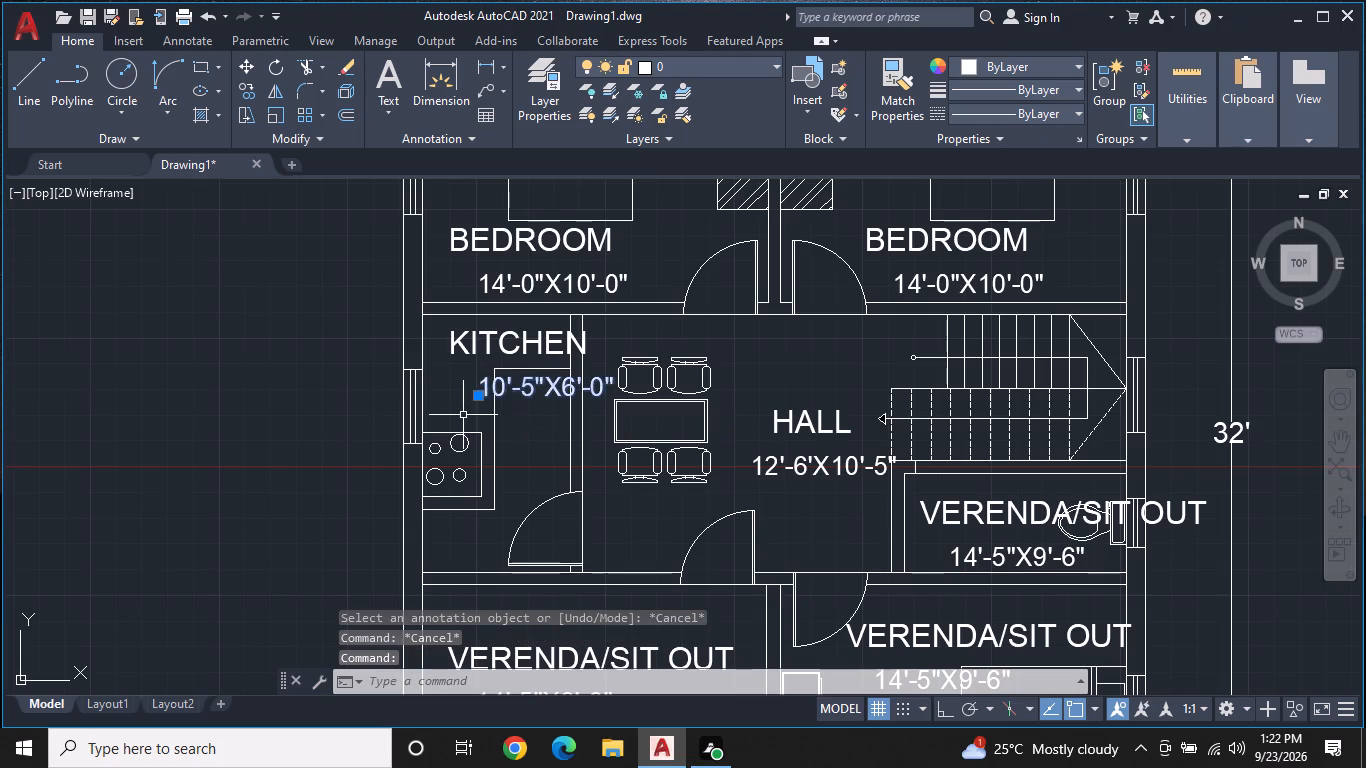
{"action": "left_click", "coordinate": [480, 392]}
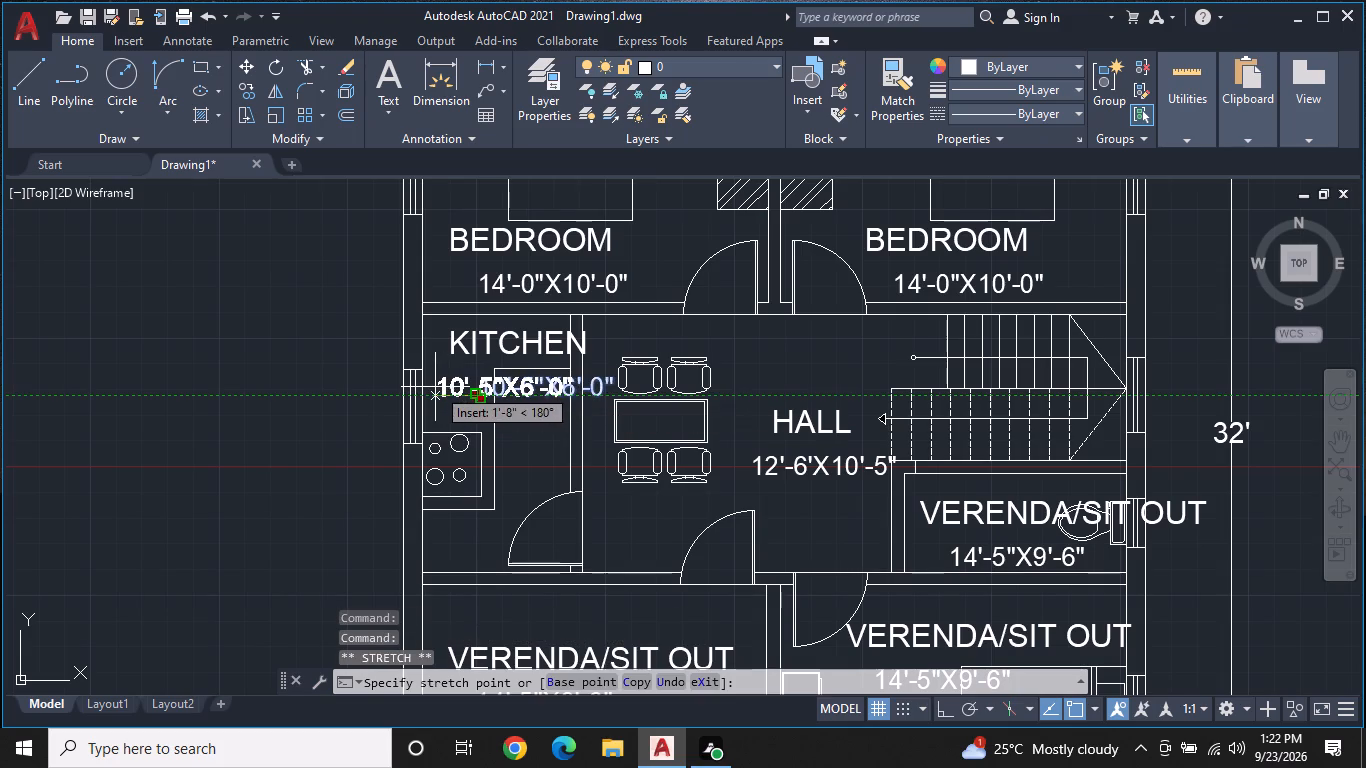
{"action": "left_click", "coordinate": [435, 387]}
{"action": "left_click", "coordinate": [464, 346]}
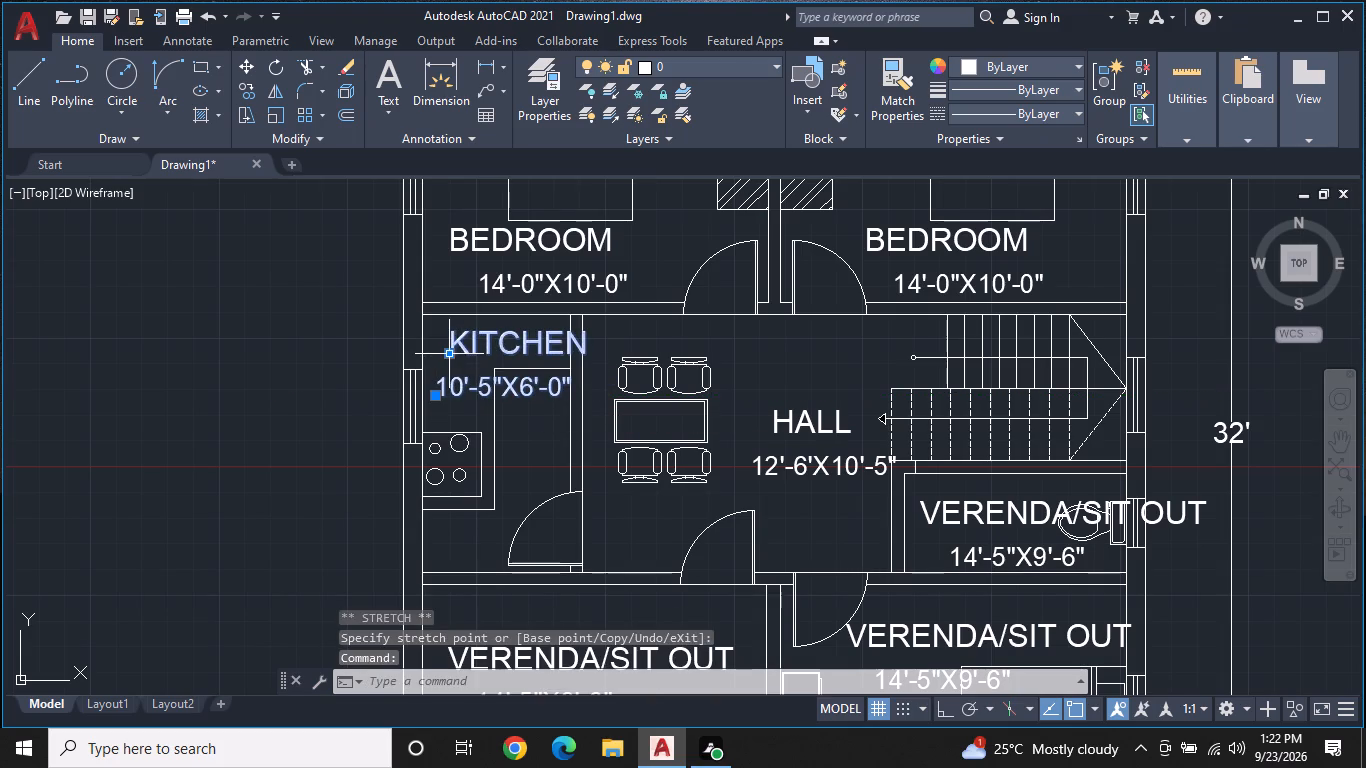
{"action": "left_click", "coordinate": [454, 353]}
{"action": "left_click", "coordinate": [434, 352]}
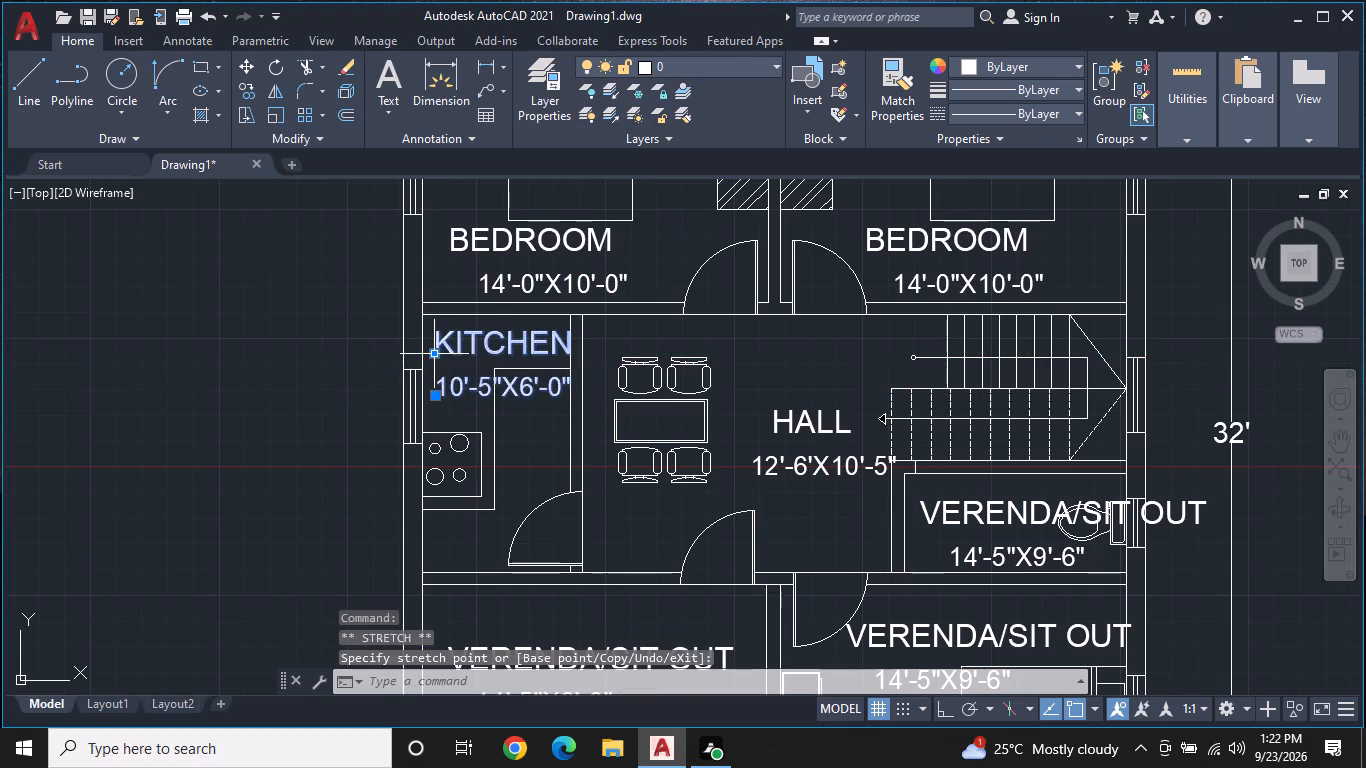
{"action": "key", "text": "Escape"}
Scale the KITCHEN label and its size text down together to roughly half their size.
{"action": "type", "text": "SC"}
{"action": "key", "text": "space"}
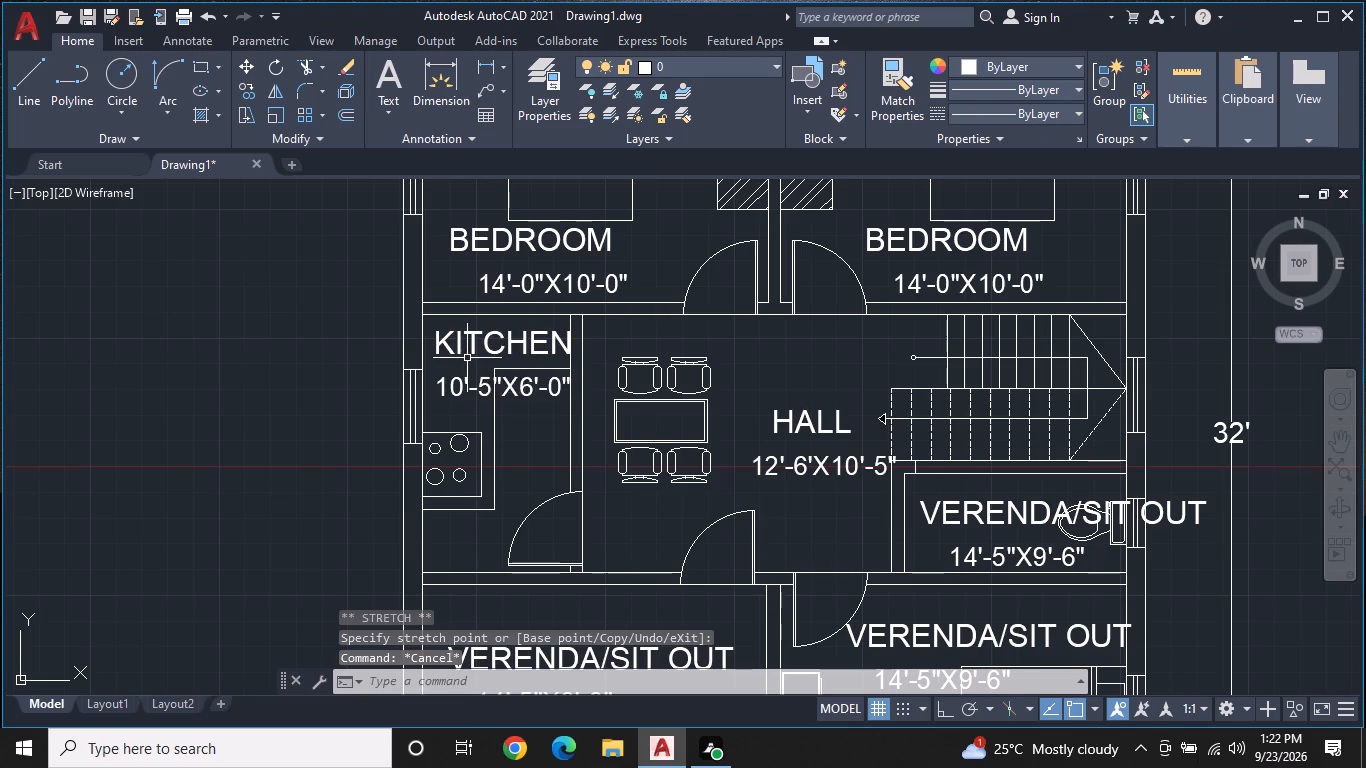
{"action": "left_click", "coordinate": [469, 341]}
{"action": "left_click", "coordinate": [483, 325]}
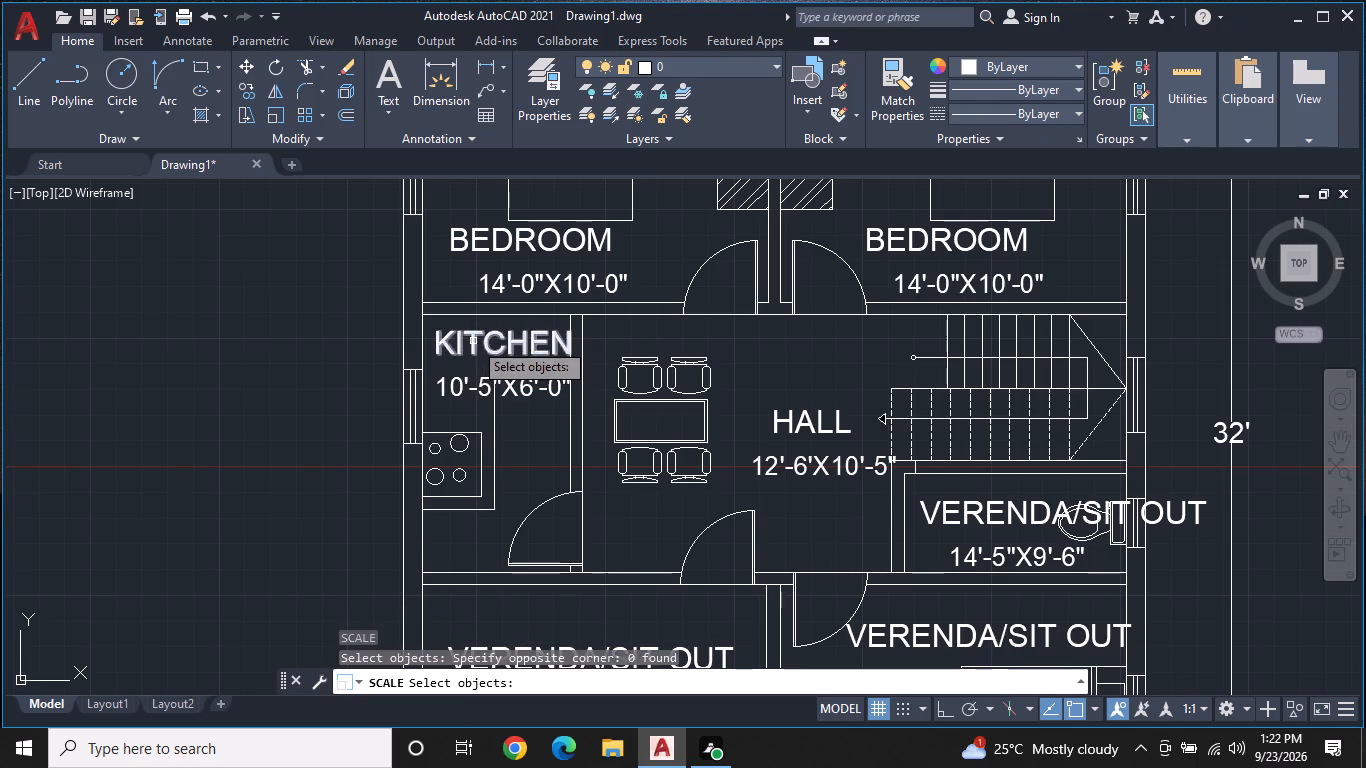
{"action": "left_click", "coordinate": [473, 341]}
{"action": "left_click", "coordinate": [455, 388]}
{"action": "key", "text": "space"}
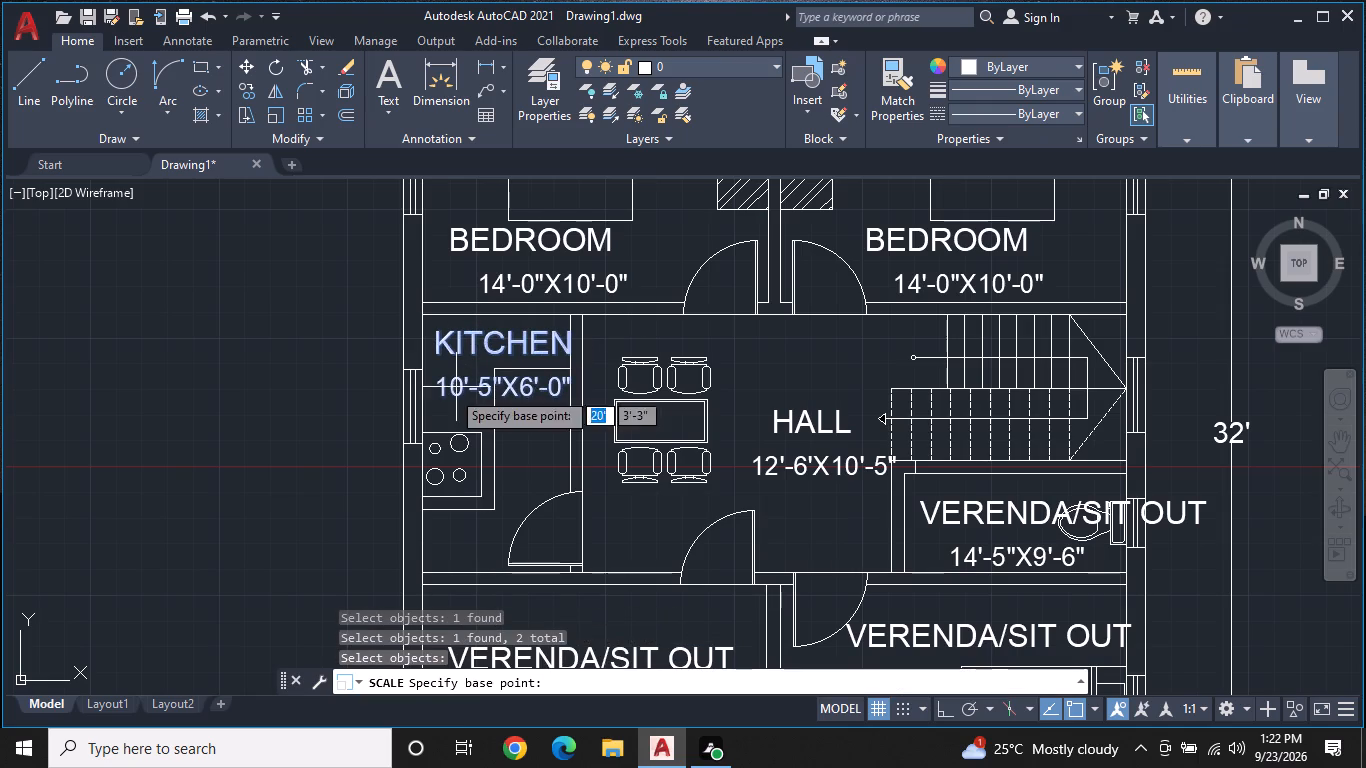
{"action": "left_click", "coordinate": [440, 397]}
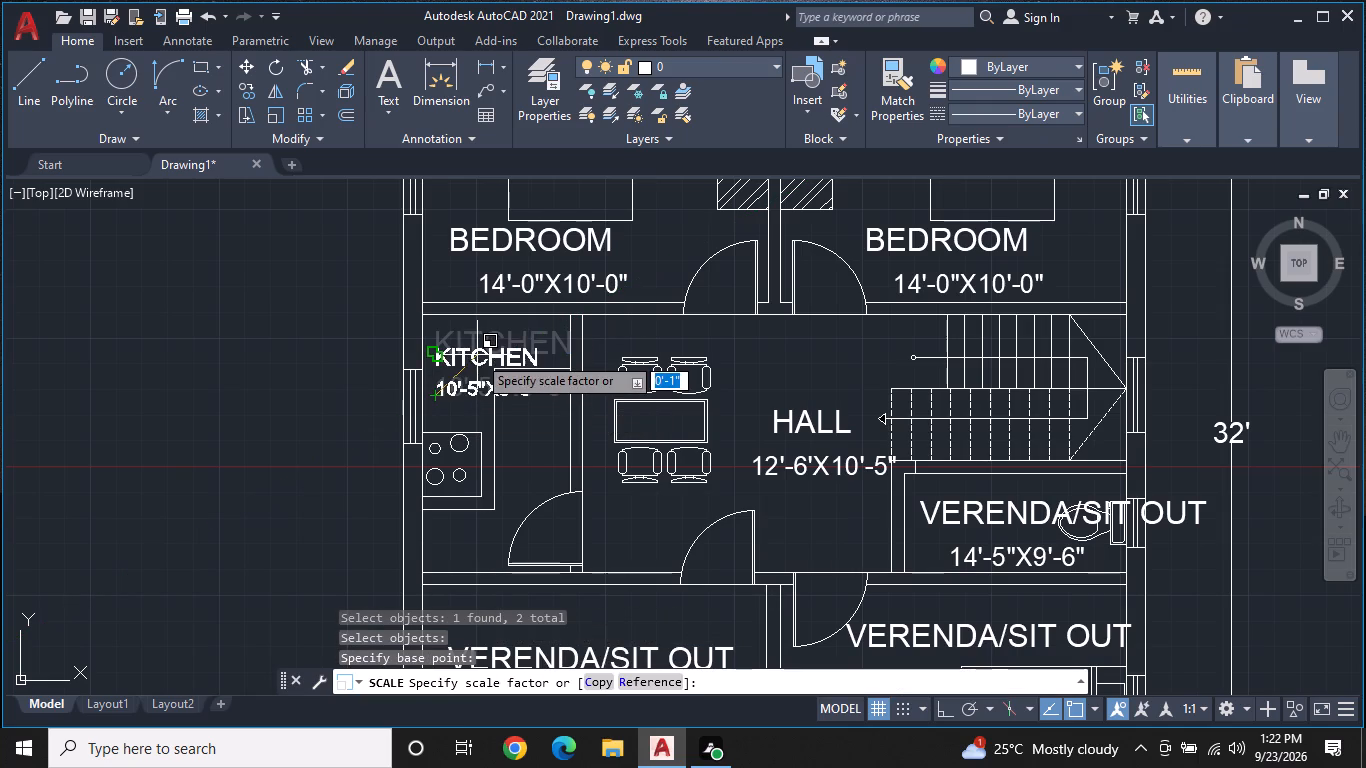
{"action": "left_click", "coordinate": [472, 356]}
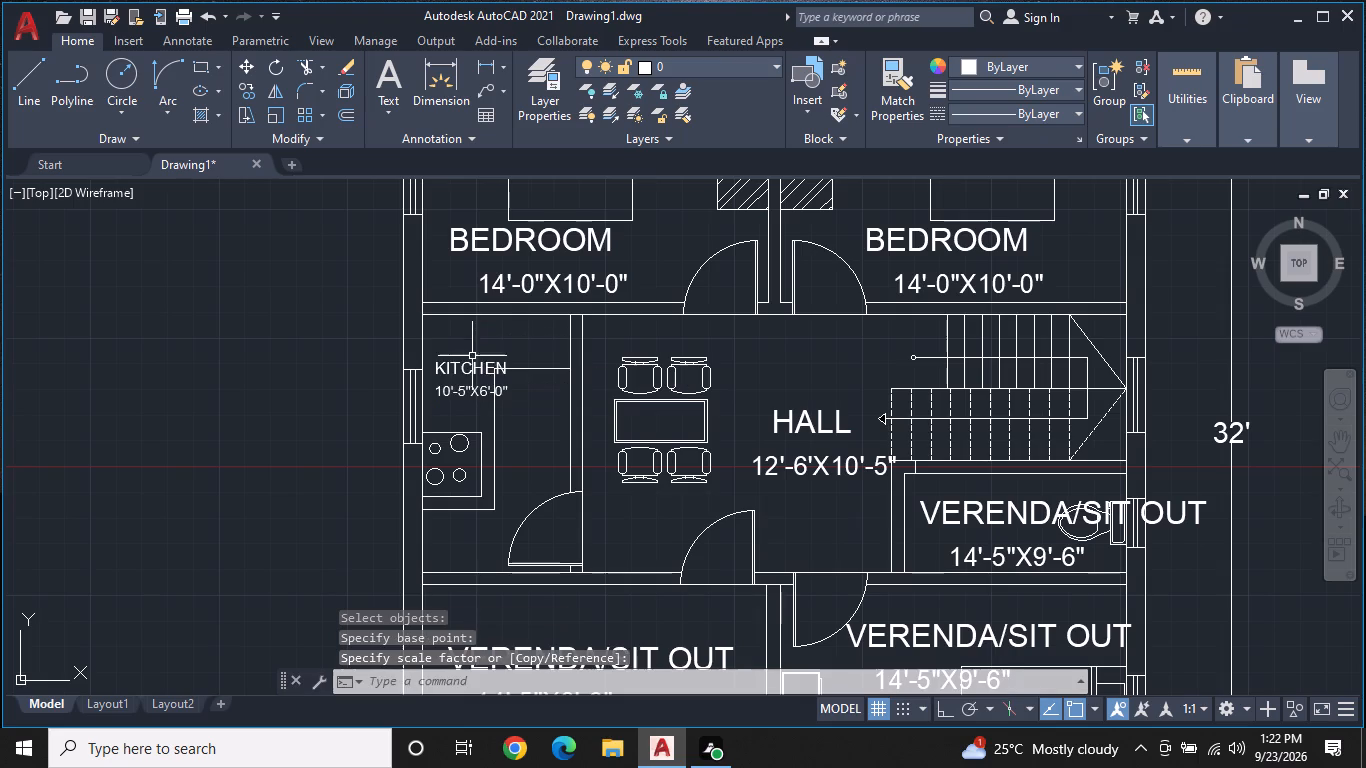
Move the KITCHEN label and its size text together up into the clear space above the counter line.
{"action": "left_click", "coordinate": [463, 364]}
{"action": "left_click", "coordinate": [453, 394]}
{"action": "right_click", "coordinate": [452, 394]}
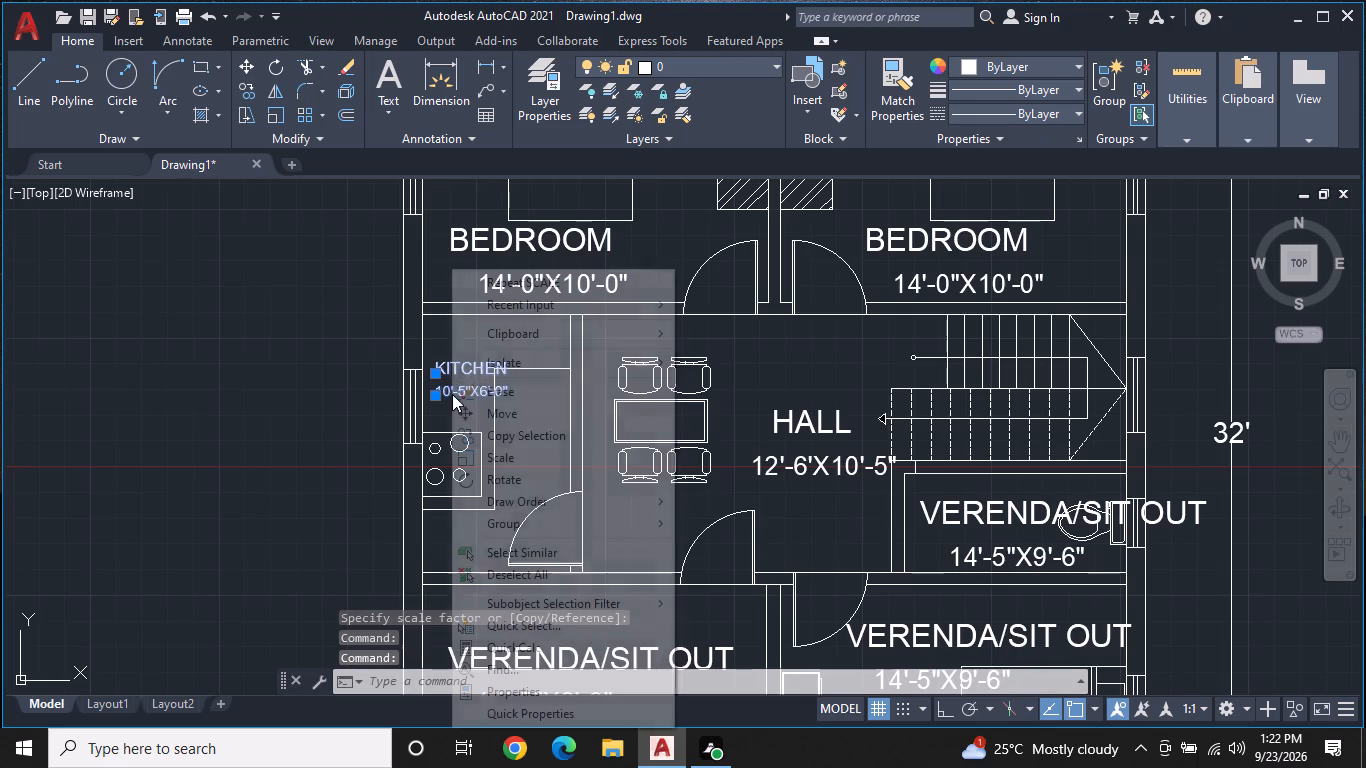
{"action": "left_click", "coordinate": [493, 405]}
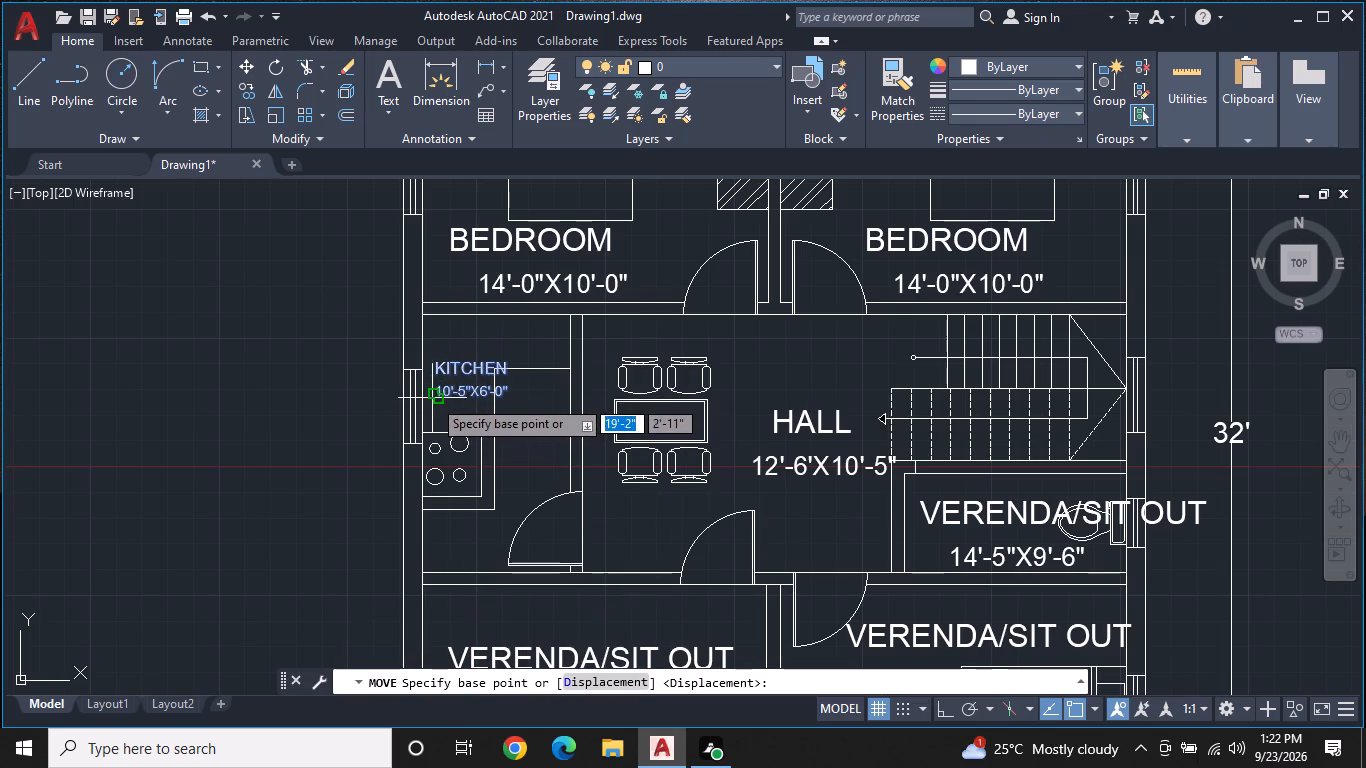
{"action": "double_click", "coordinate": [440, 389]}
{"action": "left_click", "coordinate": [456, 359]}
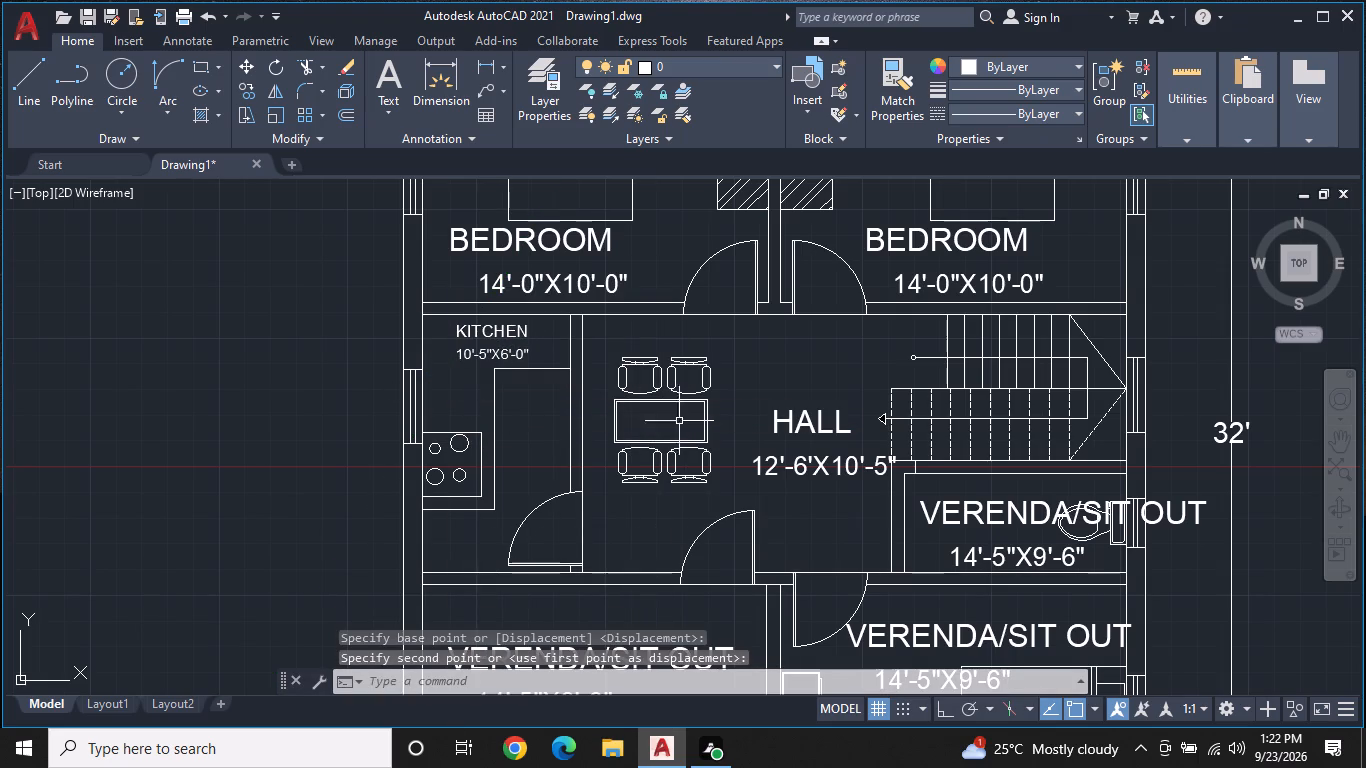
Replace the VERENDA/SIT OUT label in the room with the toilet fixture with C.TOILET.
{"action": "middle_click_drag", "start_coordinate": [689, 432], "coordinate": [561, 388]}
{"action": "middle_click_drag", "start_coordinate": [760, 449], "coordinate": [605, 435]}
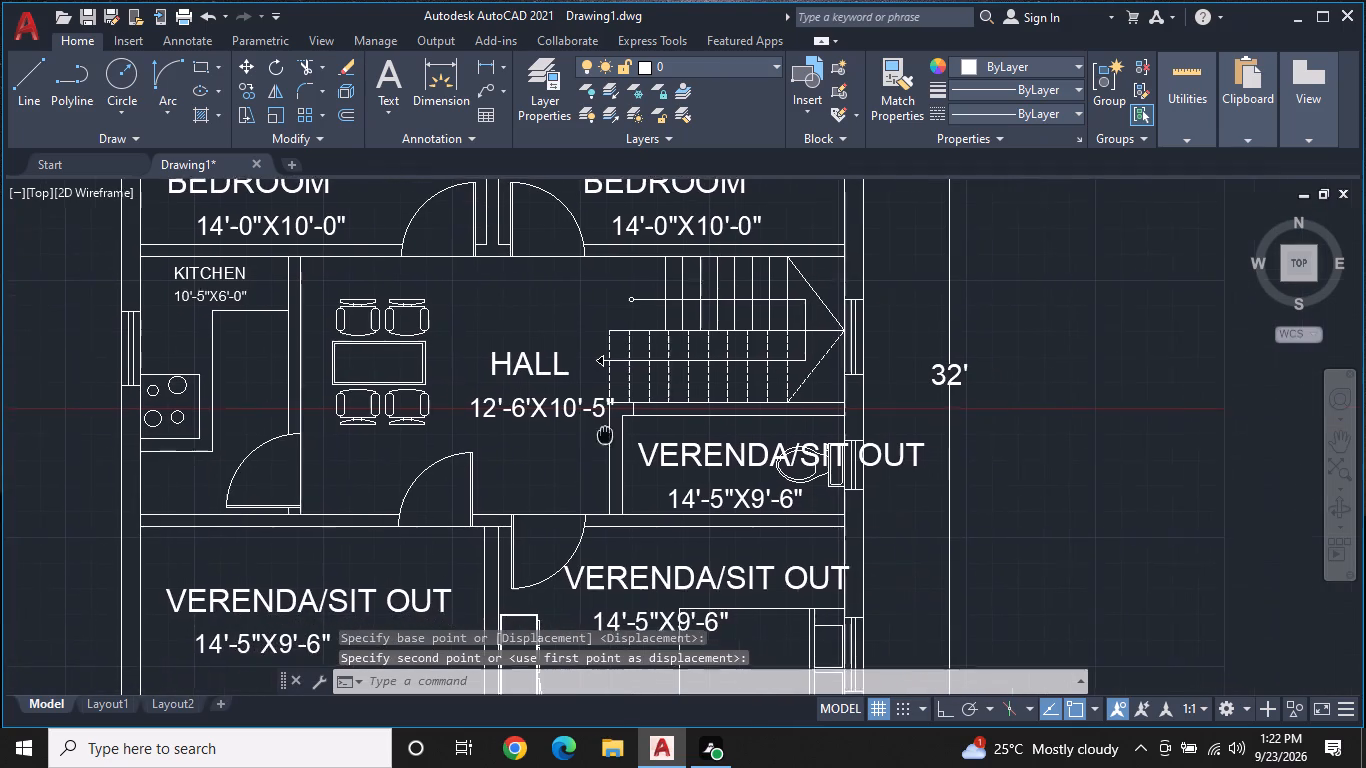
{"action": "middle_click_drag", "start_coordinate": [605, 435], "coordinate": [605, 434]}
{"action": "triple_click", "coordinate": [741, 452]}
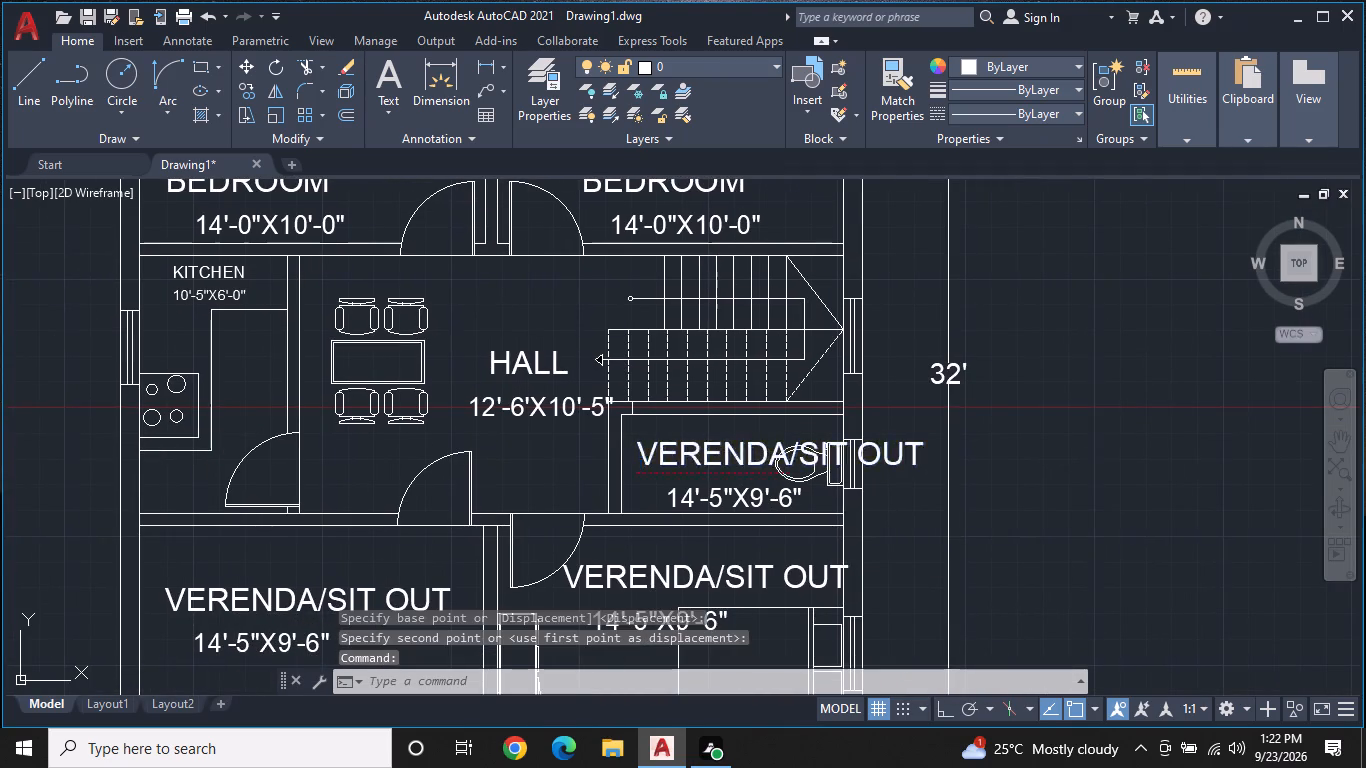
{"action": "key", "text": "BackSpace"}
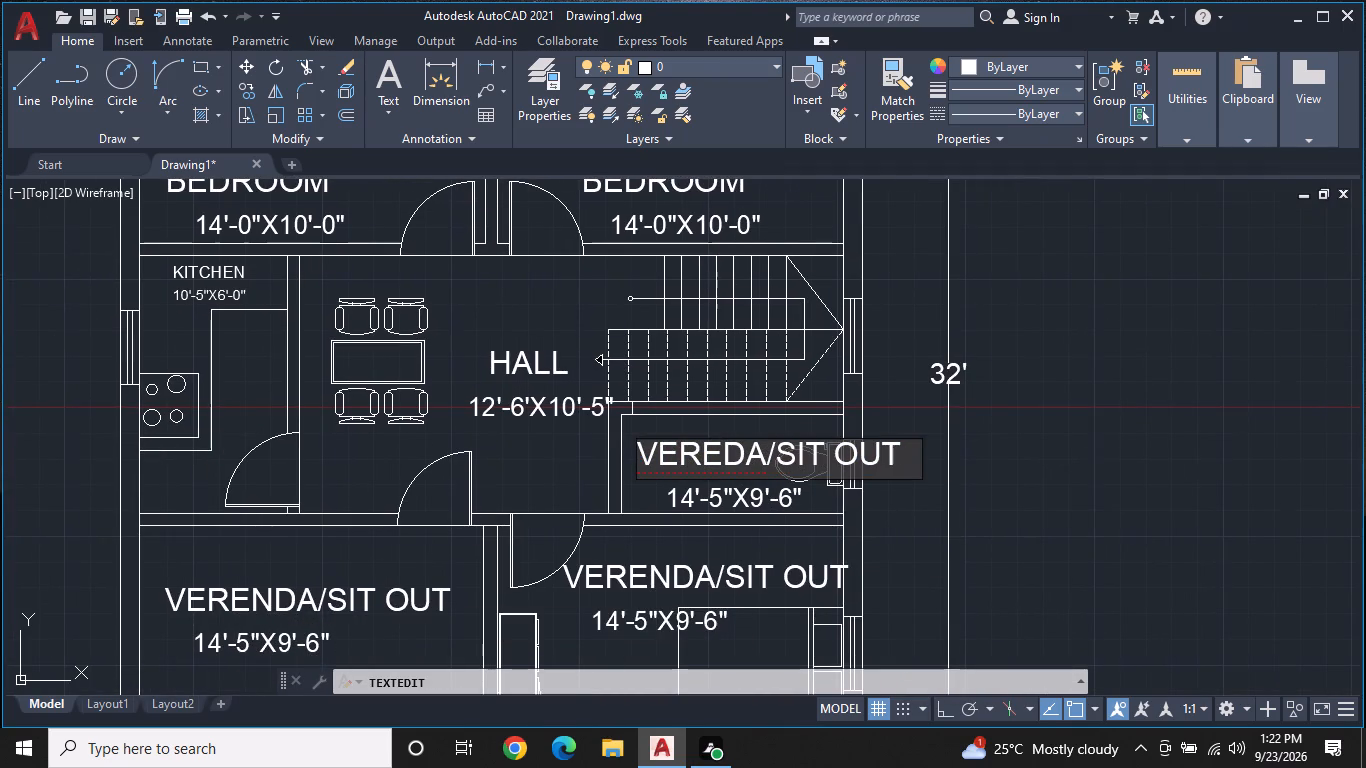
{"action": "left_click", "coordinate": [904, 452]}
{"action": "key", "text": "BackSpace"}
{"action": "key", "text": "BackSpace"}
{"action": "key", "text": "BackSpace"}
{"action": "key", "text": "BackSpace"}
{"action": "key", "text": "BackSpace"}
{"action": "key", "text": "BackSpace"}
{"action": "key", "text": "BackSpace"}
{"action": "key", "text": "BackSpace"}
{"action": "key", "text": "BackSpace"}
{"action": "key", "text": "BackSpace"}
{"action": "key", "text": "BackSpace"}
{"action": "key", "text": "BackSpace"}
{"action": "key", "text": "BackSpace"}
{"action": "key", "text": "BackSpace"}
{"action": "key", "text": "BackSpace"}
{"action": "key", "text": "BackSpace"}
{"action": "key", "text": "BackSpace"}
{"action": "key", "text": "BackSpace"}
{"action": "key", "text": "BackSpace"}
{"action": "key", "text": "BackSpace"}
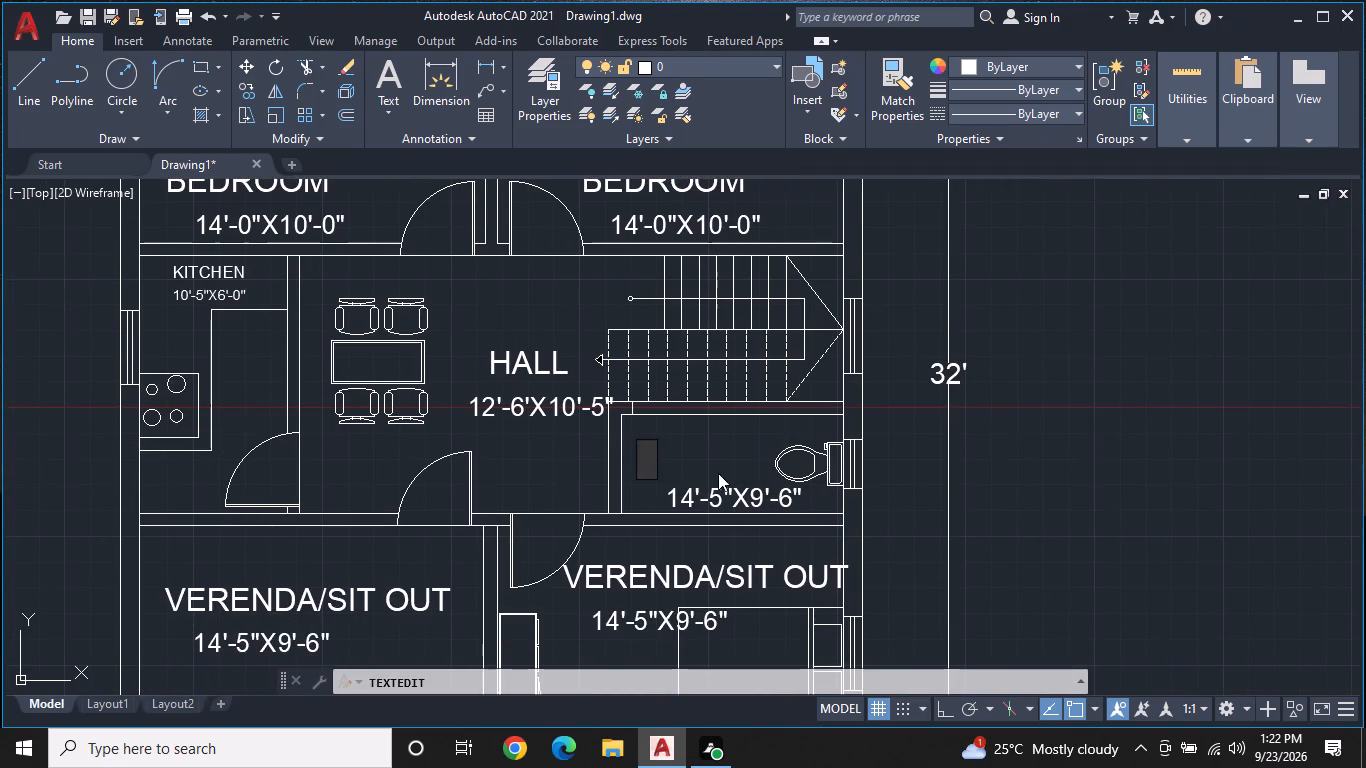
{"action": "type", "text": "C.TOILET"}
{"action": "key", "text": "space"}
{"action": "key", "text": "space"}
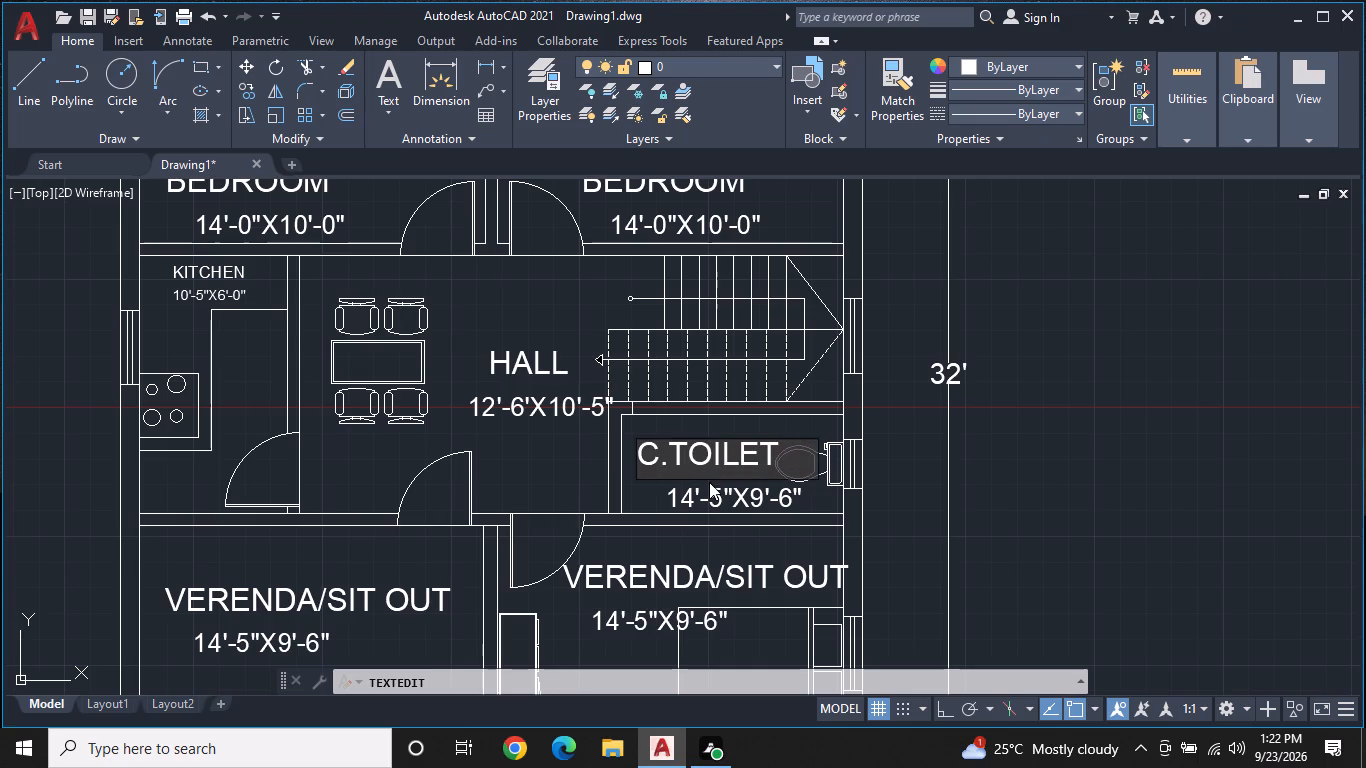
{"action": "key", "text": "Return"}
Replace the size text under the C.TOILET label with 9'-0"X4'-0" and finish text editing.
{"action": "left_click", "coordinate": [694, 503]}
{"action": "left_click", "coordinate": [694, 503]}
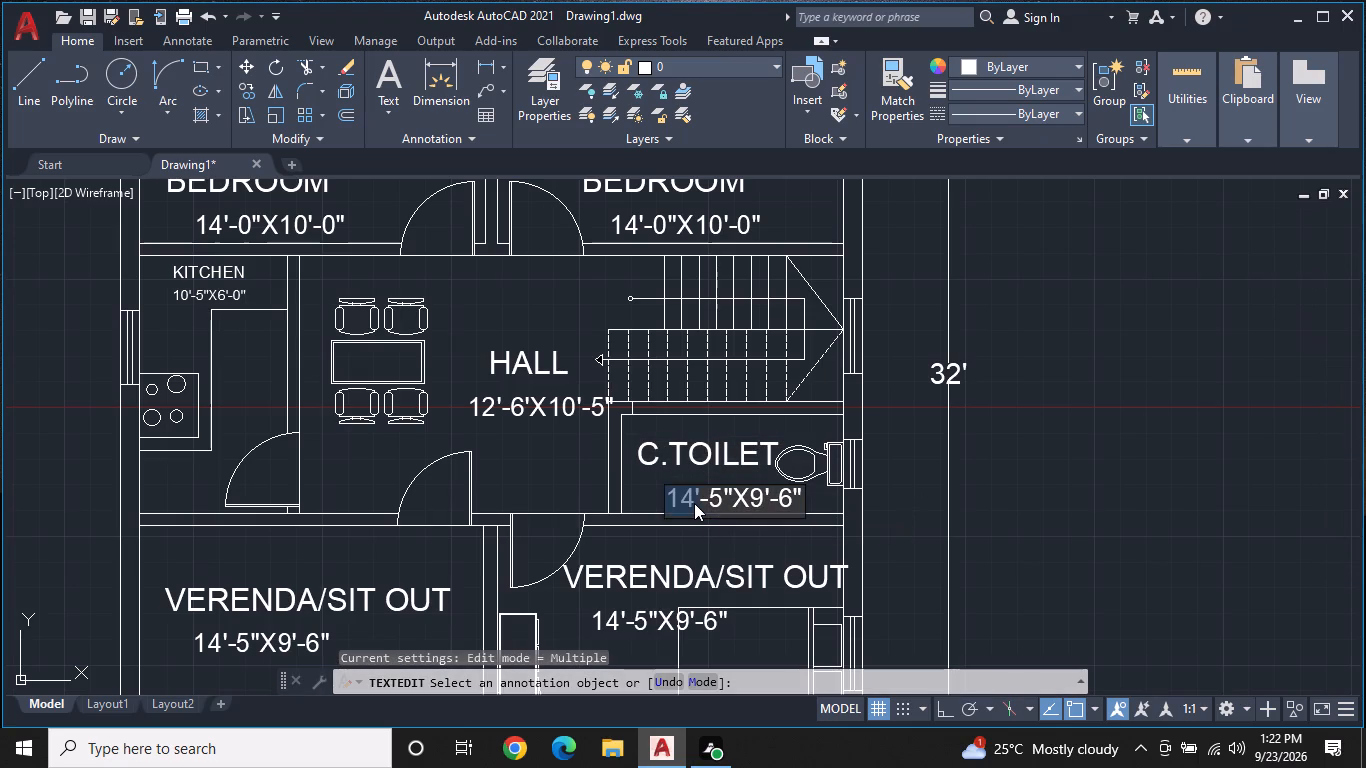
{"action": "left_click", "coordinate": [800, 491]}
{"action": "key", "text": "BackSpace"}
{"action": "key", "text": "BackSpace"}
{"action": "key", "text": "BackSpace"}
{"action": "key", "text": "BackSpace"}
{"action": "key", "text": "BackSpace"}
{"action": "key", "text": "BackSpace"}
{"action": "key", "text": "BackSpace"}
{"action": "key", "text": "BackSpace"}
{"action": "key", "text": "BackSpace"}
{"action": "key", "text": "BackSpace"}
{"action": "key", "text": "BackSpace"}
{"action": "key", "text": "BackSpace"}
{"action": "key", "text": "BackSpace"}
{"action": "key", "text": "BackSpace"}
{"action": "key", "text": "BackSpace"}
{"action": "key", "text": "BackSpace"}
{"action": "key", "text": "BackSpace"}
{"action": "key", "text": "BackSpace"}
{"action": "key", "text": "BackSpace"}
{"action": "key", "text": "BackSpace"}
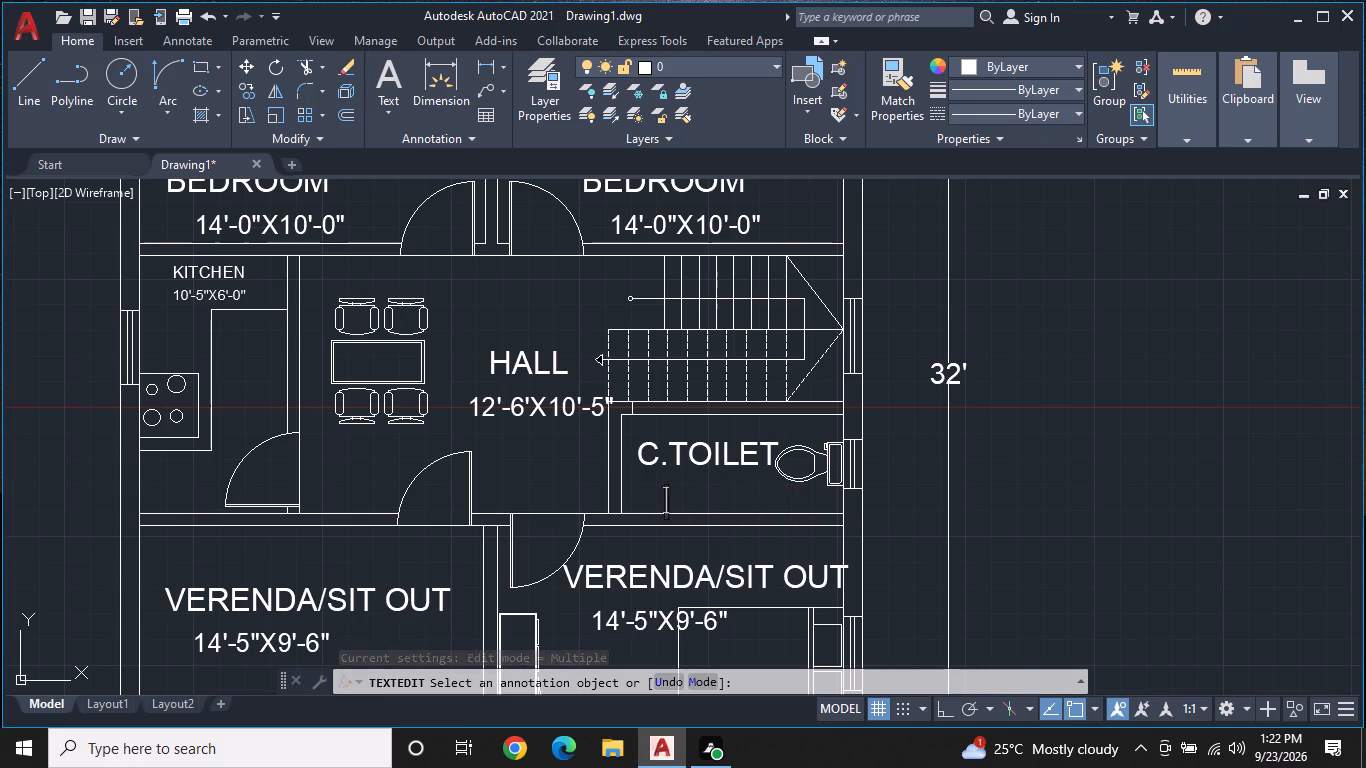
{"action": "key", "text": "9"}
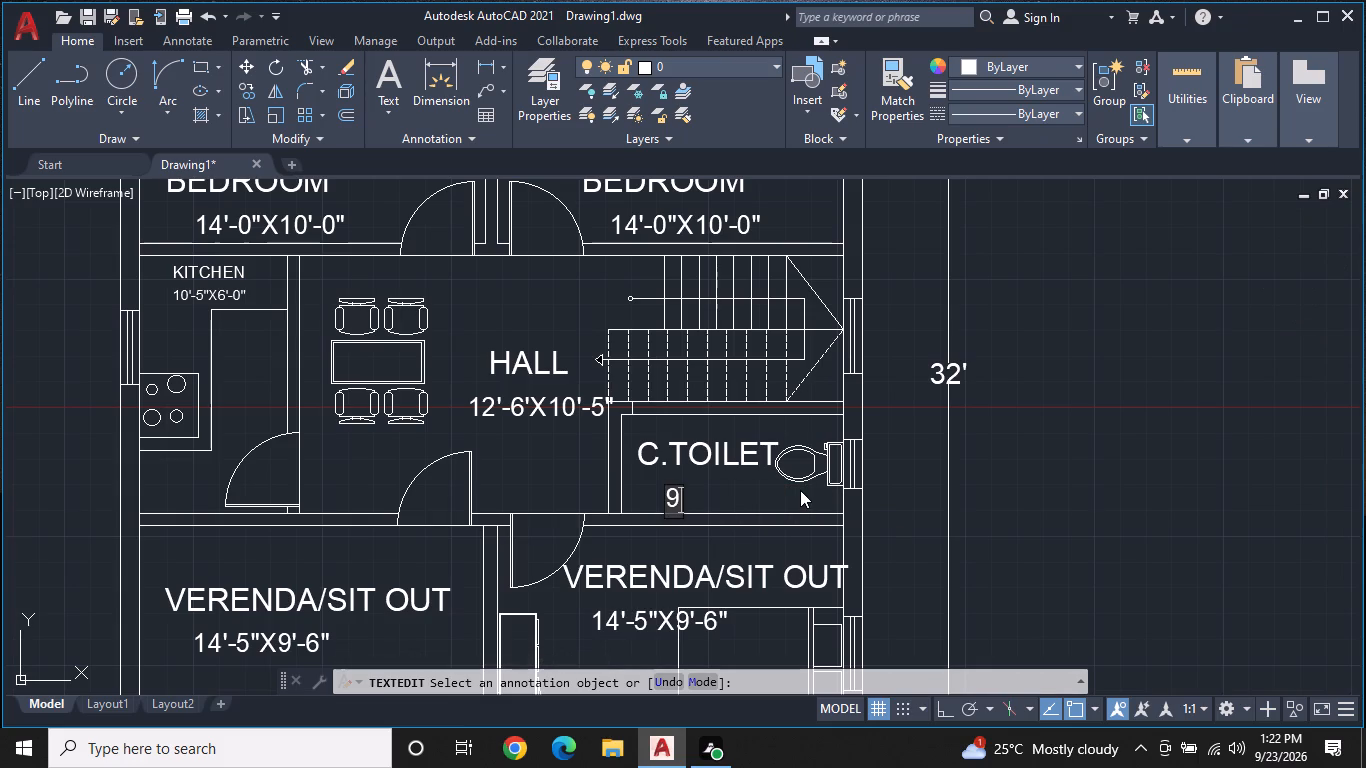
{"action": "type", "text": "'-0\""}
{"action": "key", "text": "x"}
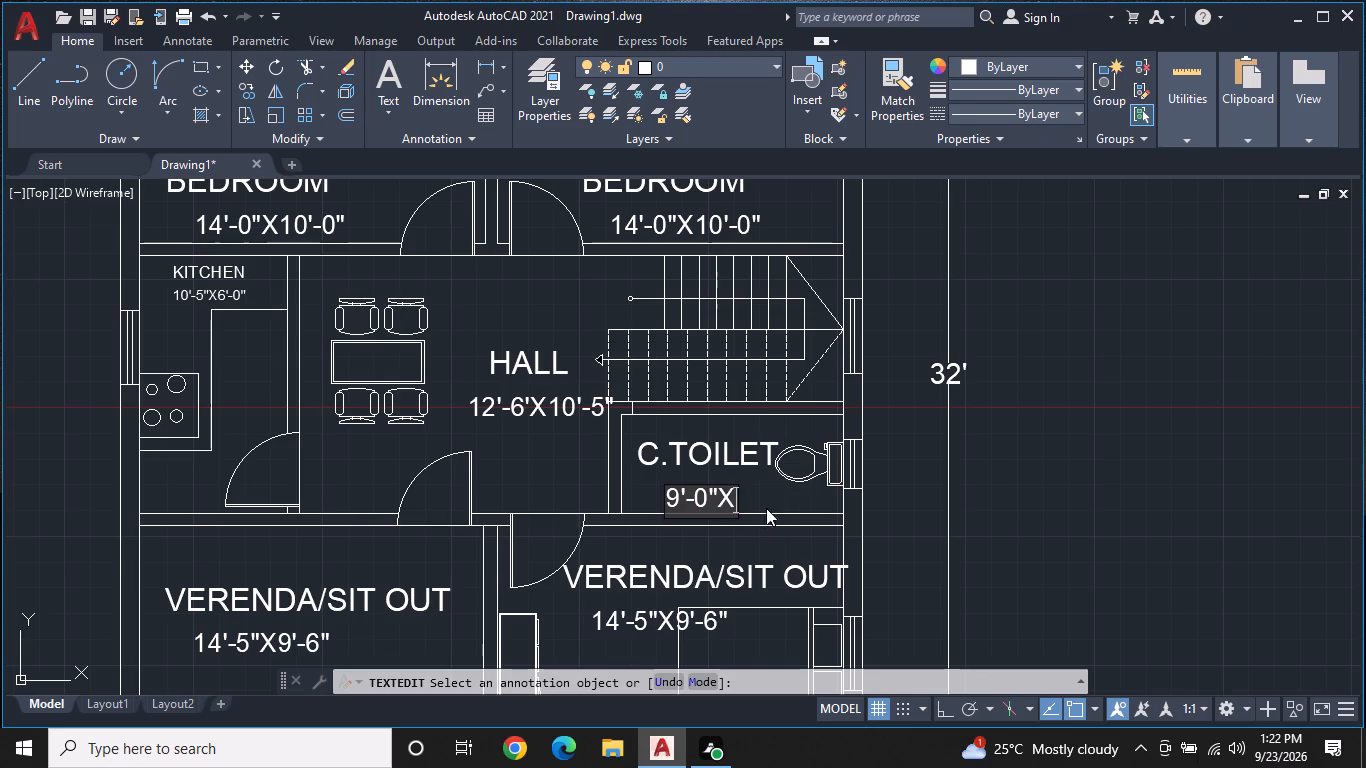
{"action": "type", "text": "4'"}
{"action": "type", "text": "-0\""}
{"action": "key", "text": "Return"}
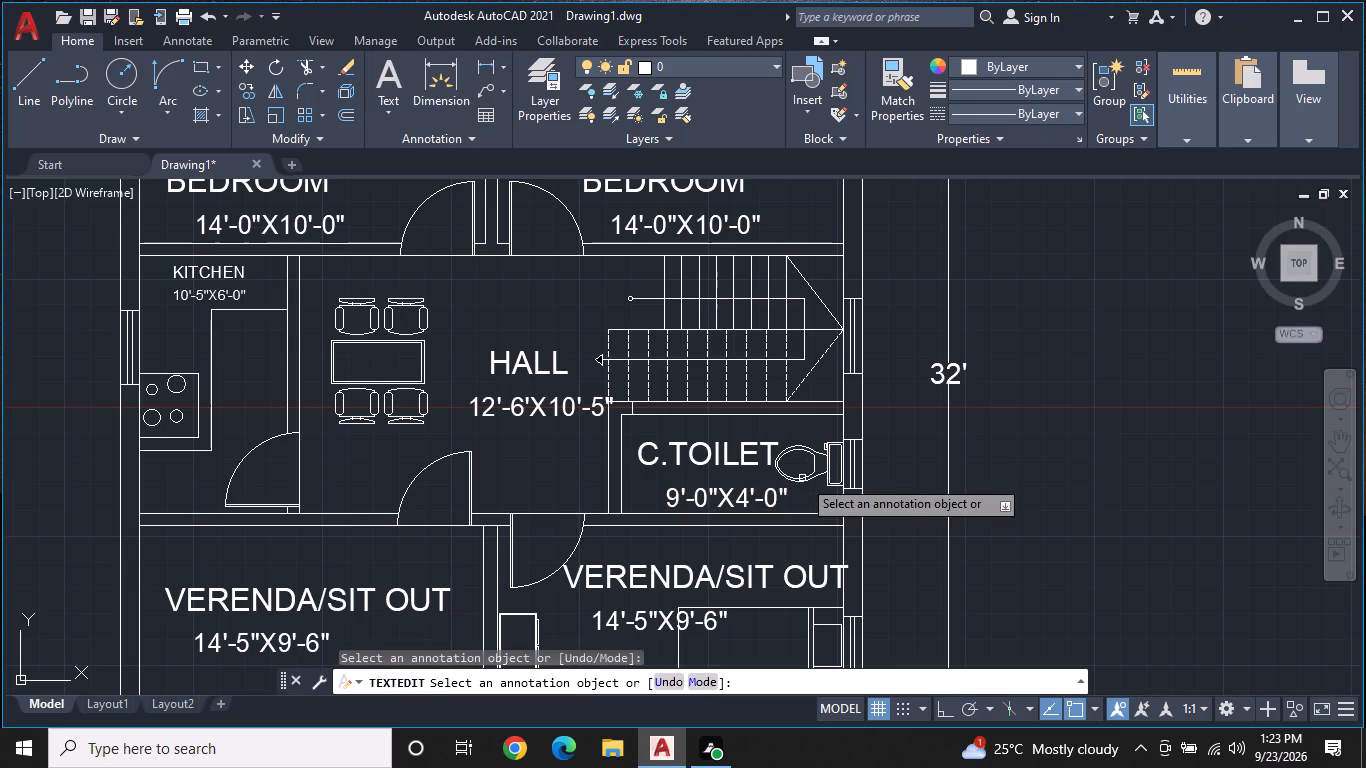
{"action": "left_click", "coordinate": [709, 495]}
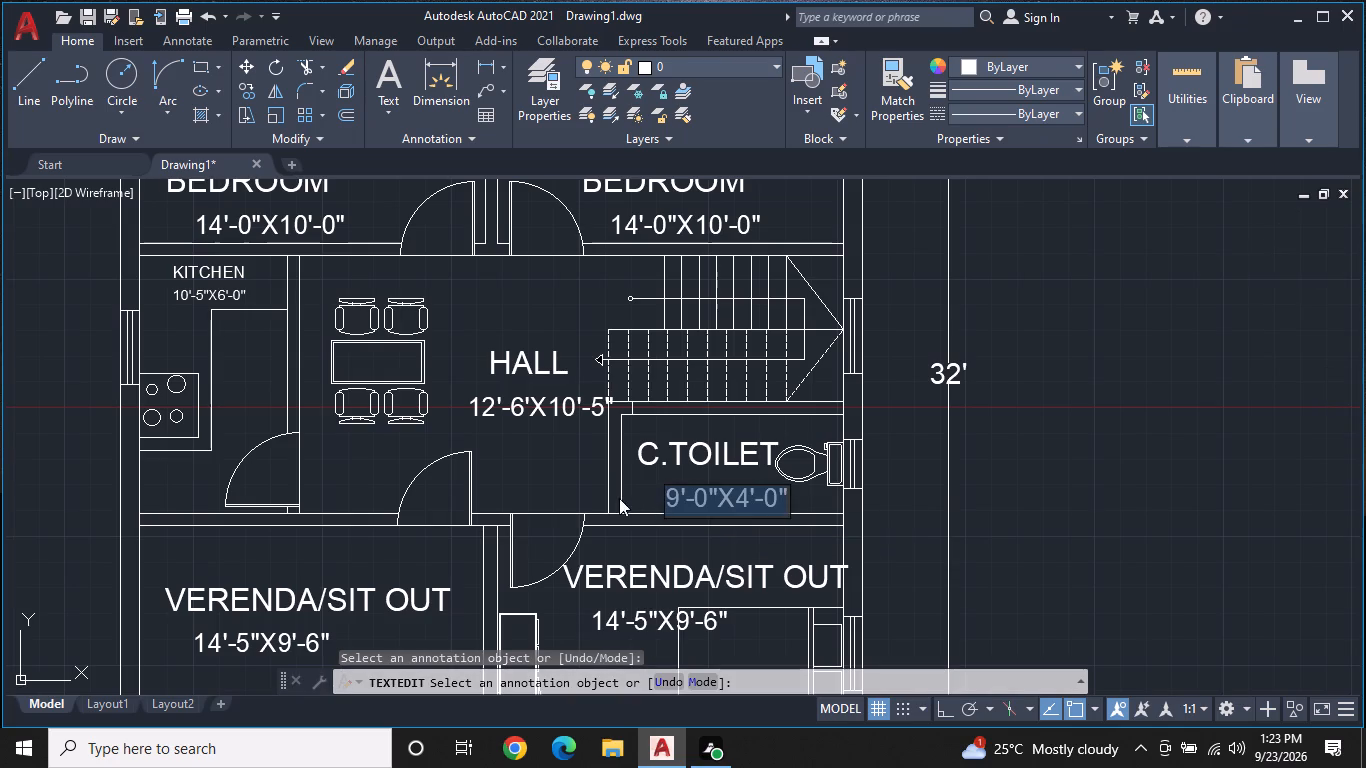
{"action": "key", "text": "Escape"}
{"action": "key", "text": "Escape"}
{"action": "key", "text": "Escape"}
Shift the toilet's size text about 0'-10" up and to the left, closer beneath the C.TOILET label.
{"action": "left_click", "coordinate": [673, 498]}
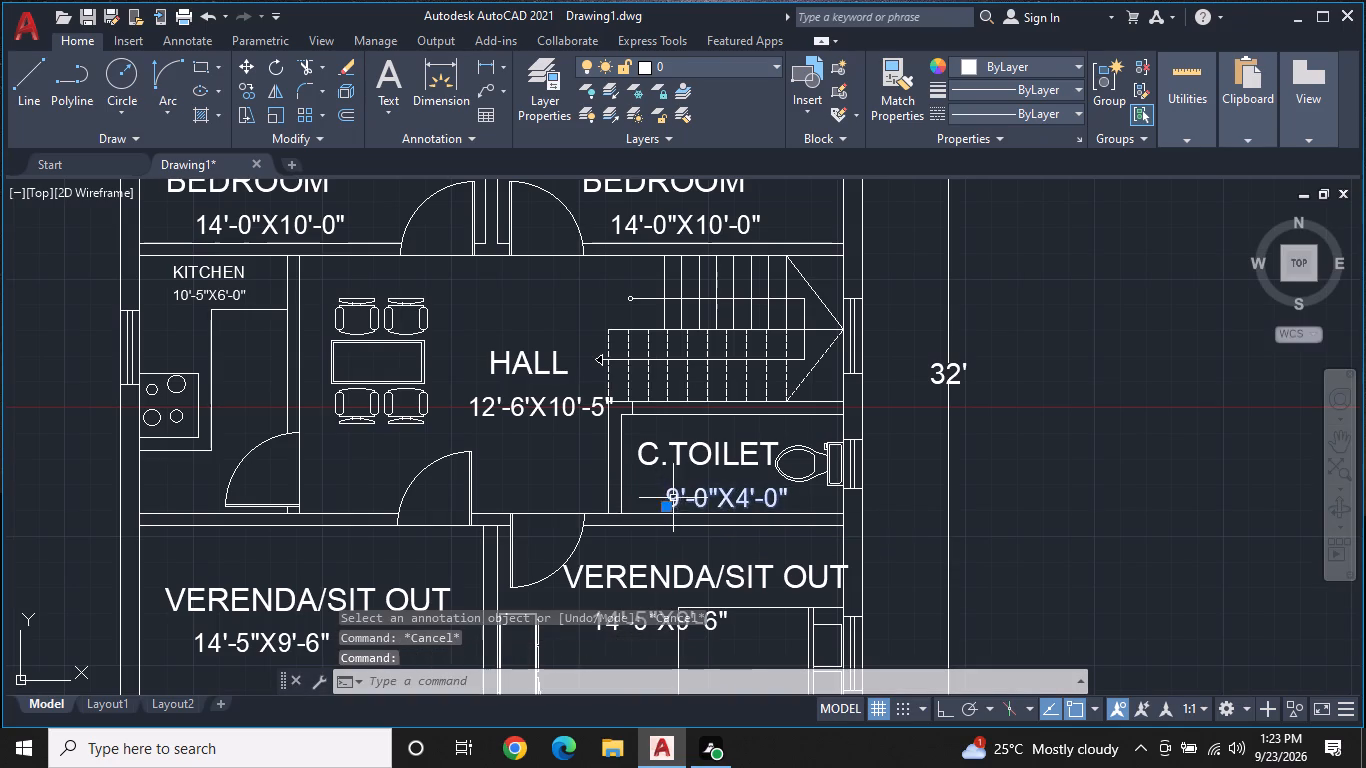
{"action": "left_click", "coordinate": [670, 504]}
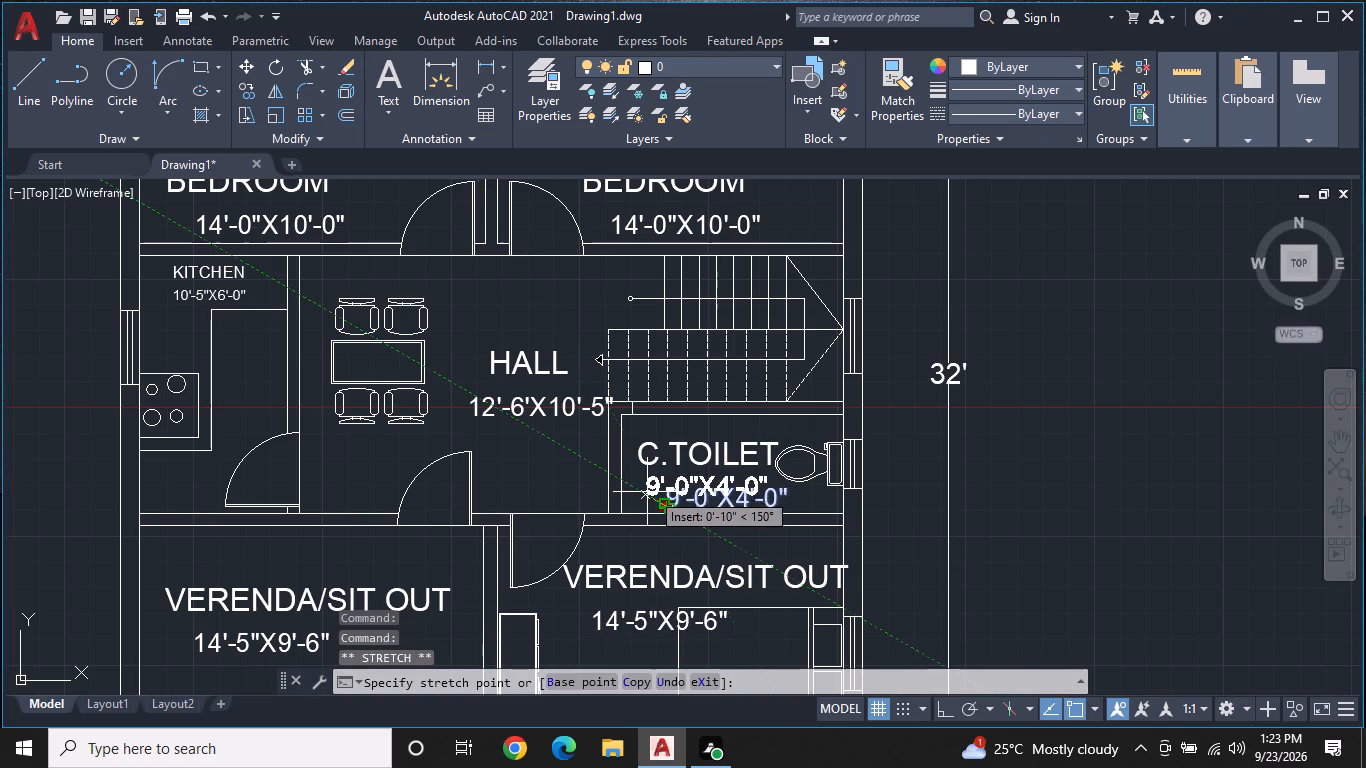
{"action": "left_click", "coordinate": [647, 492]}
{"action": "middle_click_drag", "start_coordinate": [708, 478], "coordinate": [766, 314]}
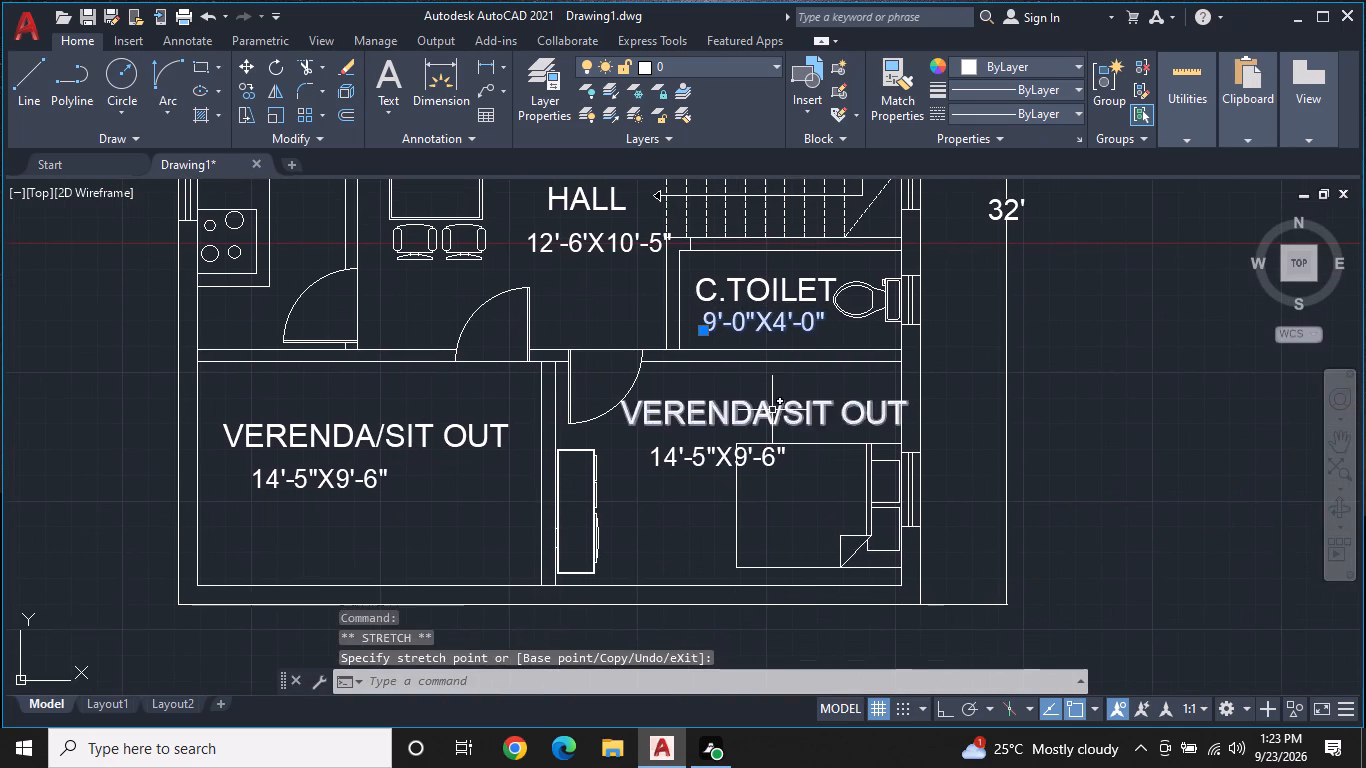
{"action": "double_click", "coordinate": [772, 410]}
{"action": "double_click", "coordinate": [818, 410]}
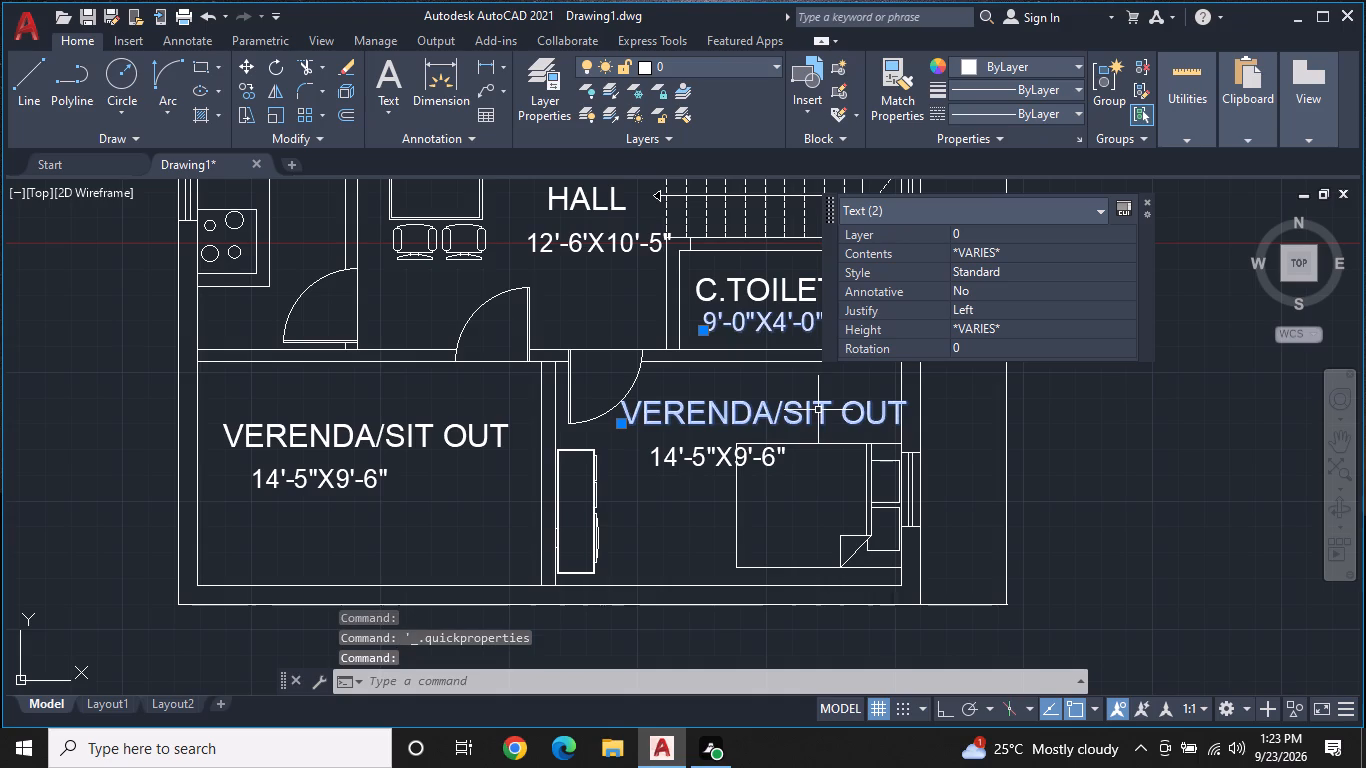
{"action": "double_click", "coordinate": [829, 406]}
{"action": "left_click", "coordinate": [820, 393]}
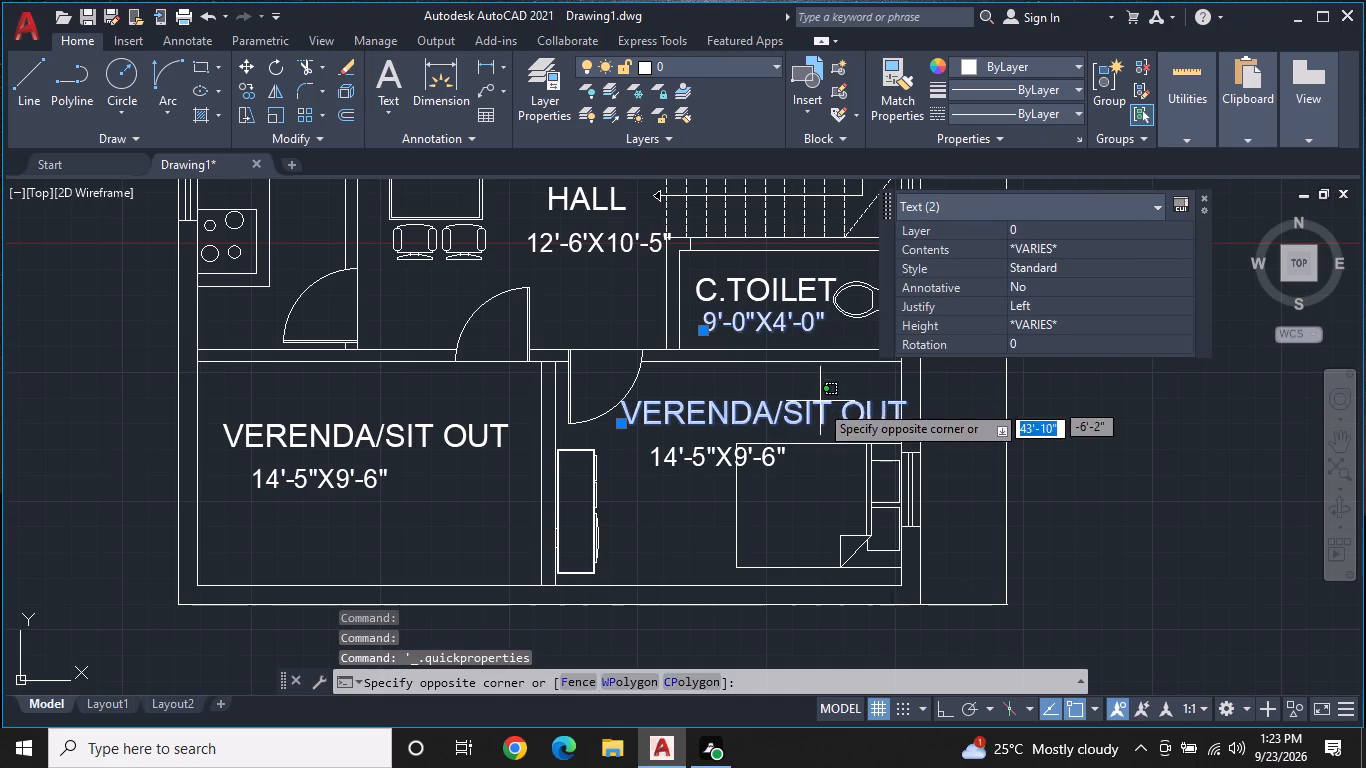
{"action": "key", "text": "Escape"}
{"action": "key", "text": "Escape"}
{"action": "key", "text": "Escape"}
Replace the VERENDA/SIT OUT label in the room with the bed with GUEST/DRAWING.
{"action": "double_click", "coordinate": [824, 400]}
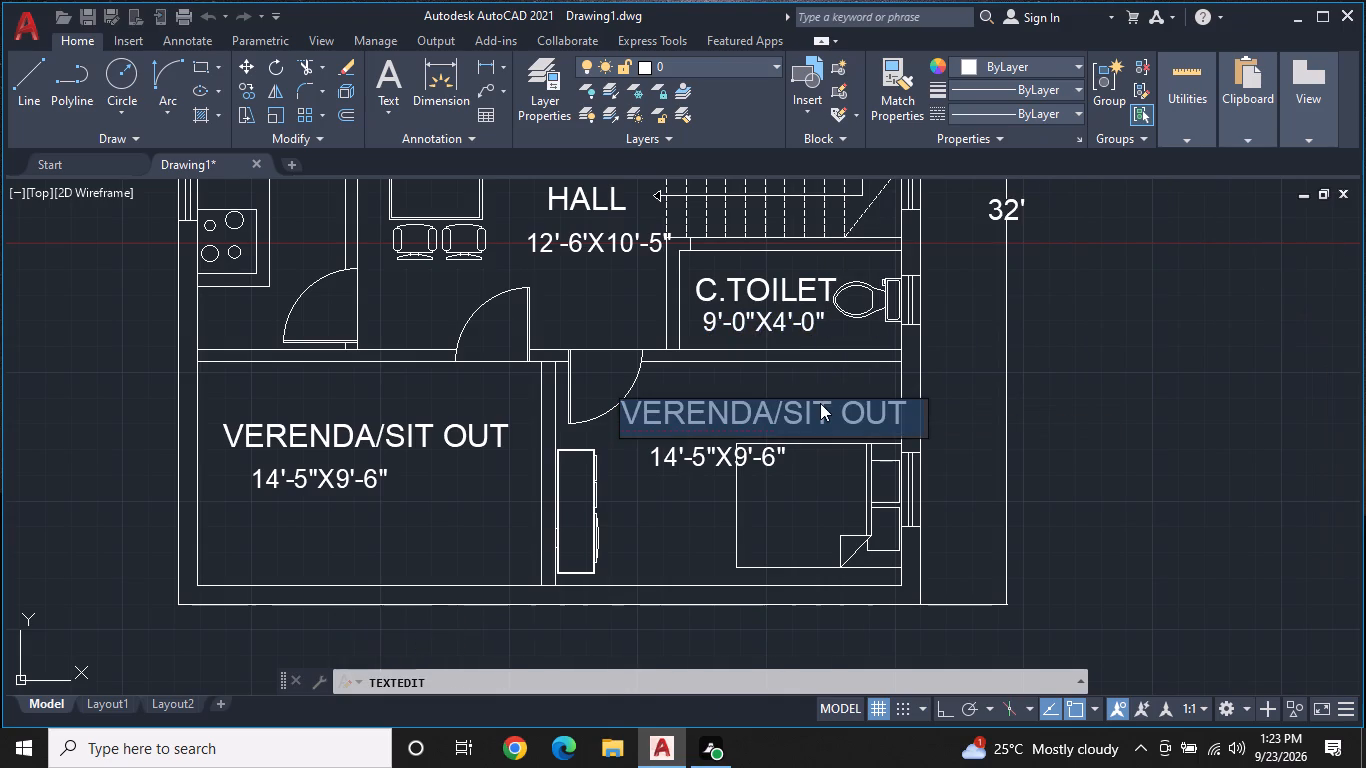
{"action": "key", "text": "BackSpace"}
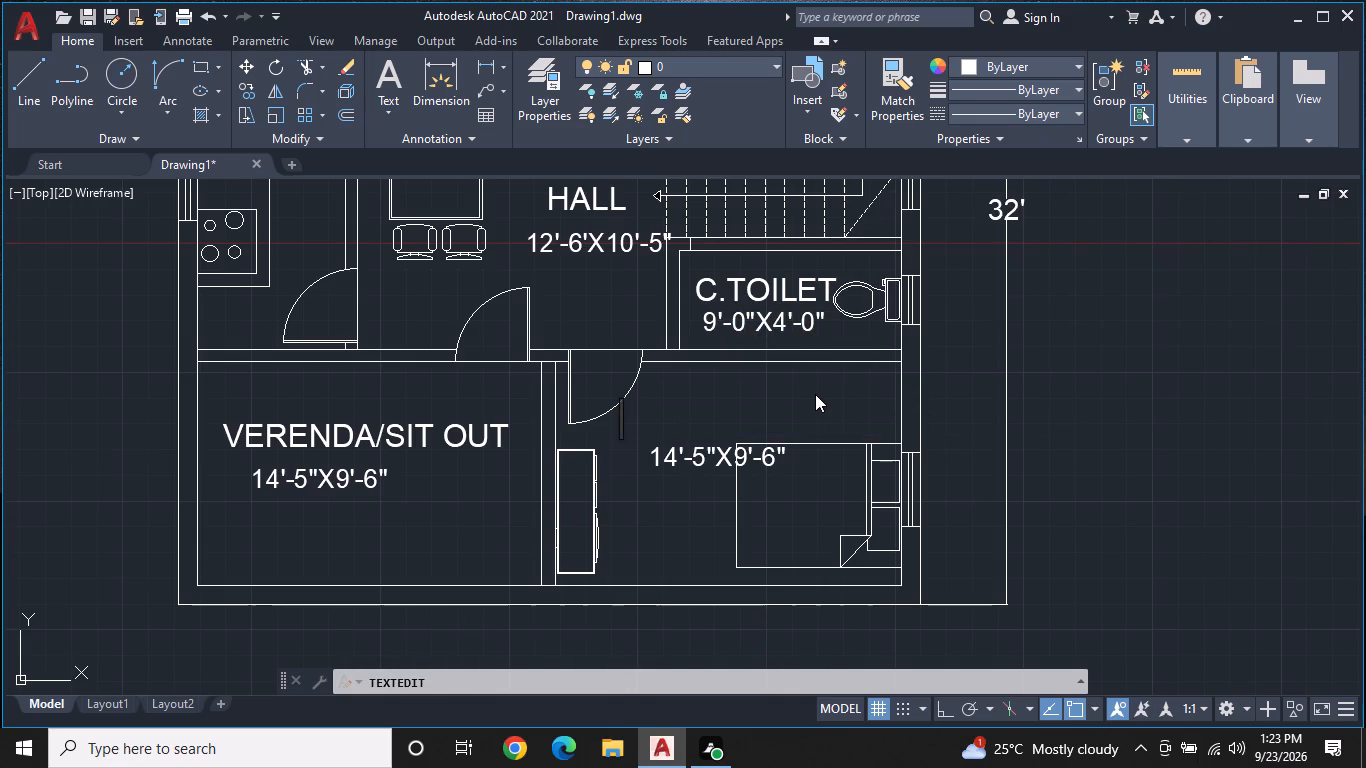
{"action": "key", "text": "g"}
{"action": "type", "text": "UEST"}
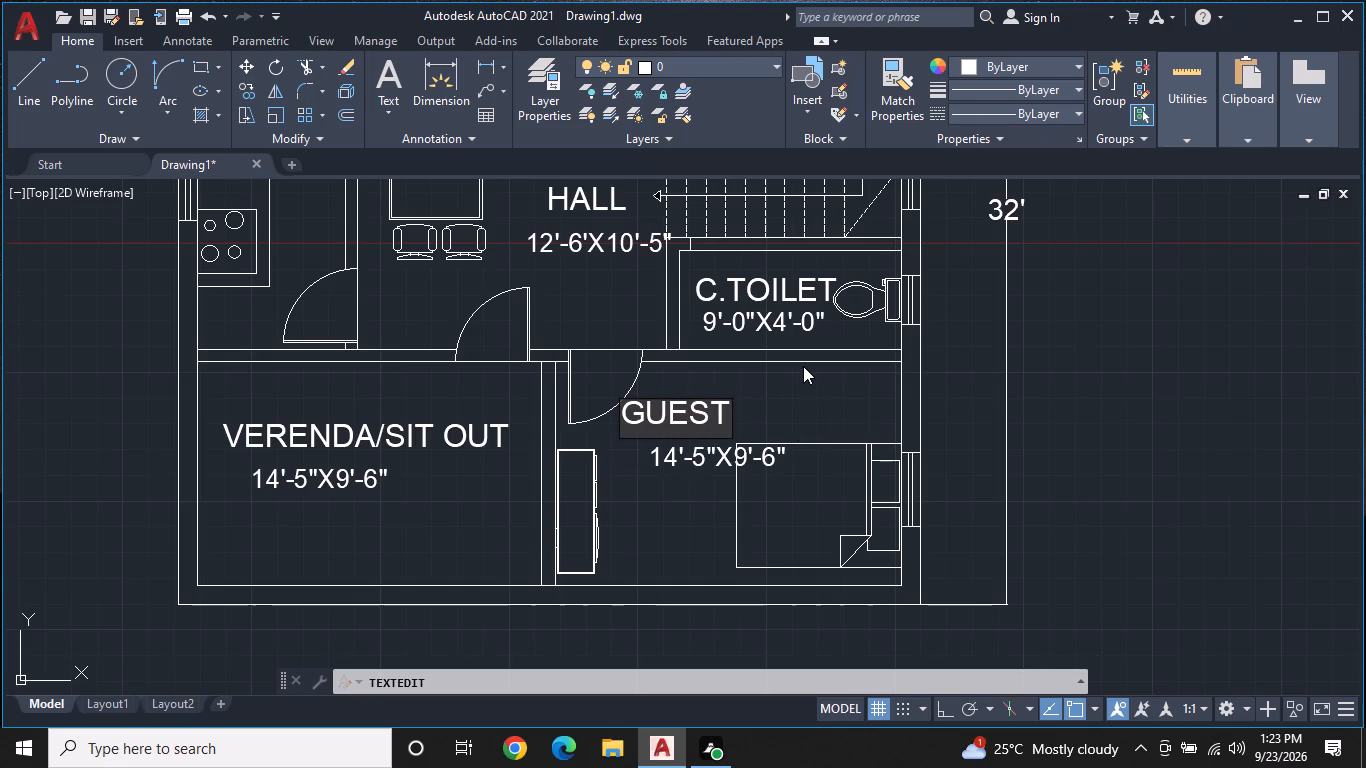
{"action": "key", "text": "slash"}
{"action": "type", "text": "DRAW"}
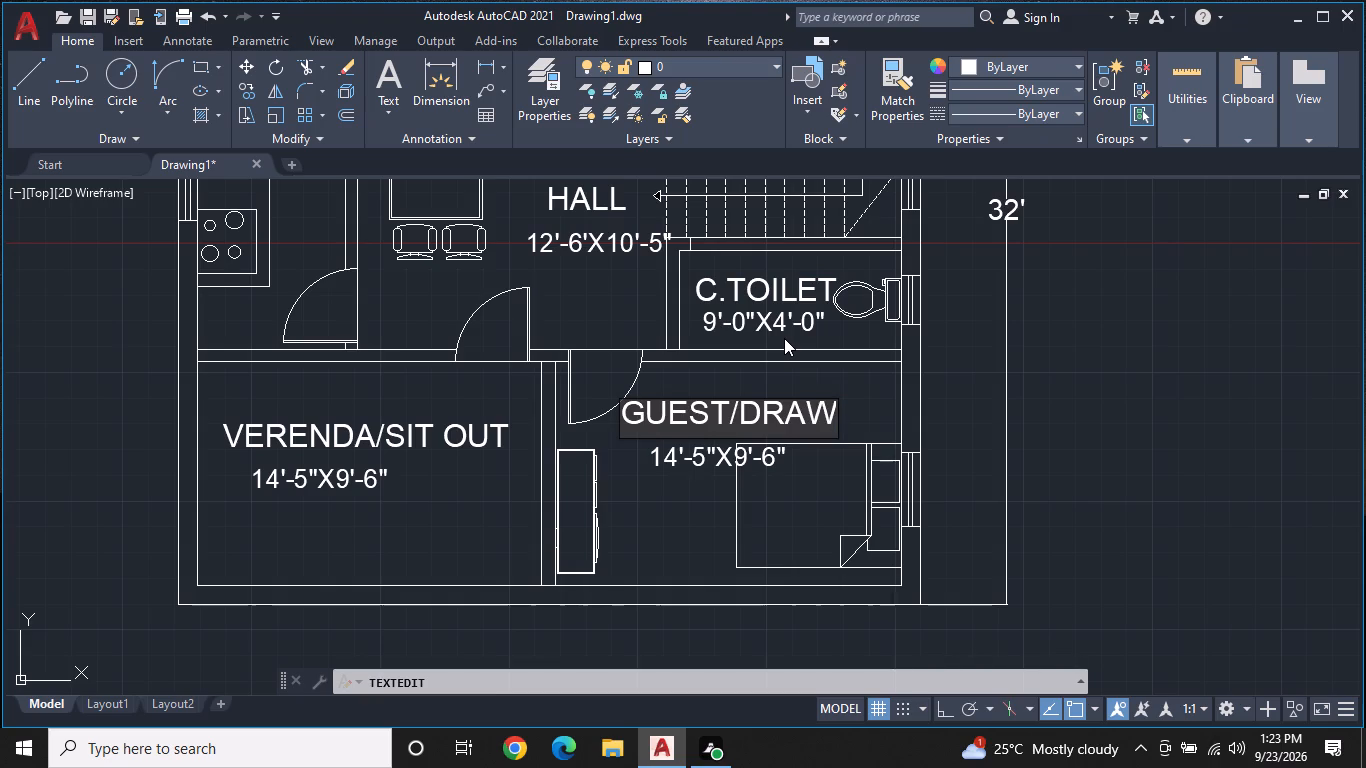
{"action": "key", "text": "i"}
{"action": "type", "text": "NG"}
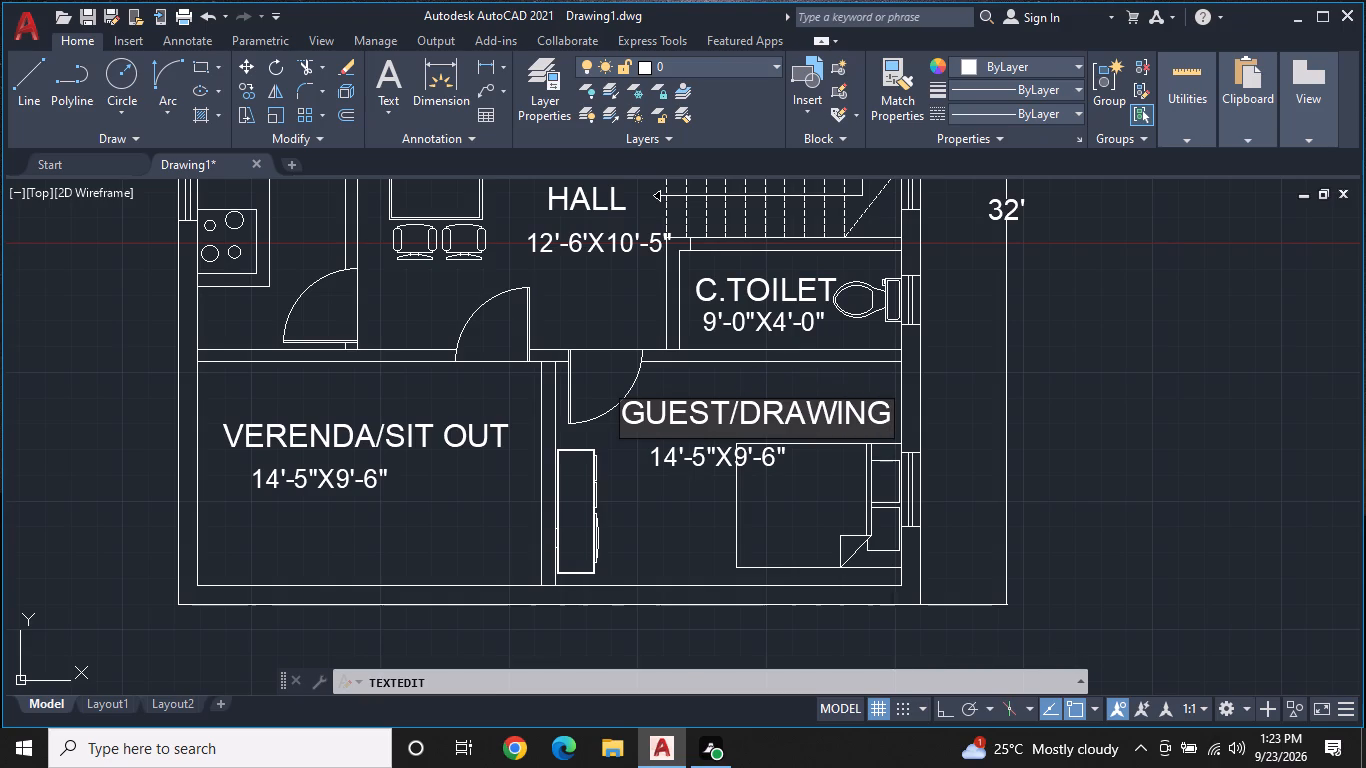
{"action": "key", "text": "Return"}
Replace the size text under the GUEST/DRAWING label with 14'-0"X9'-1" and finish text editing.
{"action": "left_click", "coordinate": [689, 465]}
{"action": "left_click", "coordinate": [694, 450]}
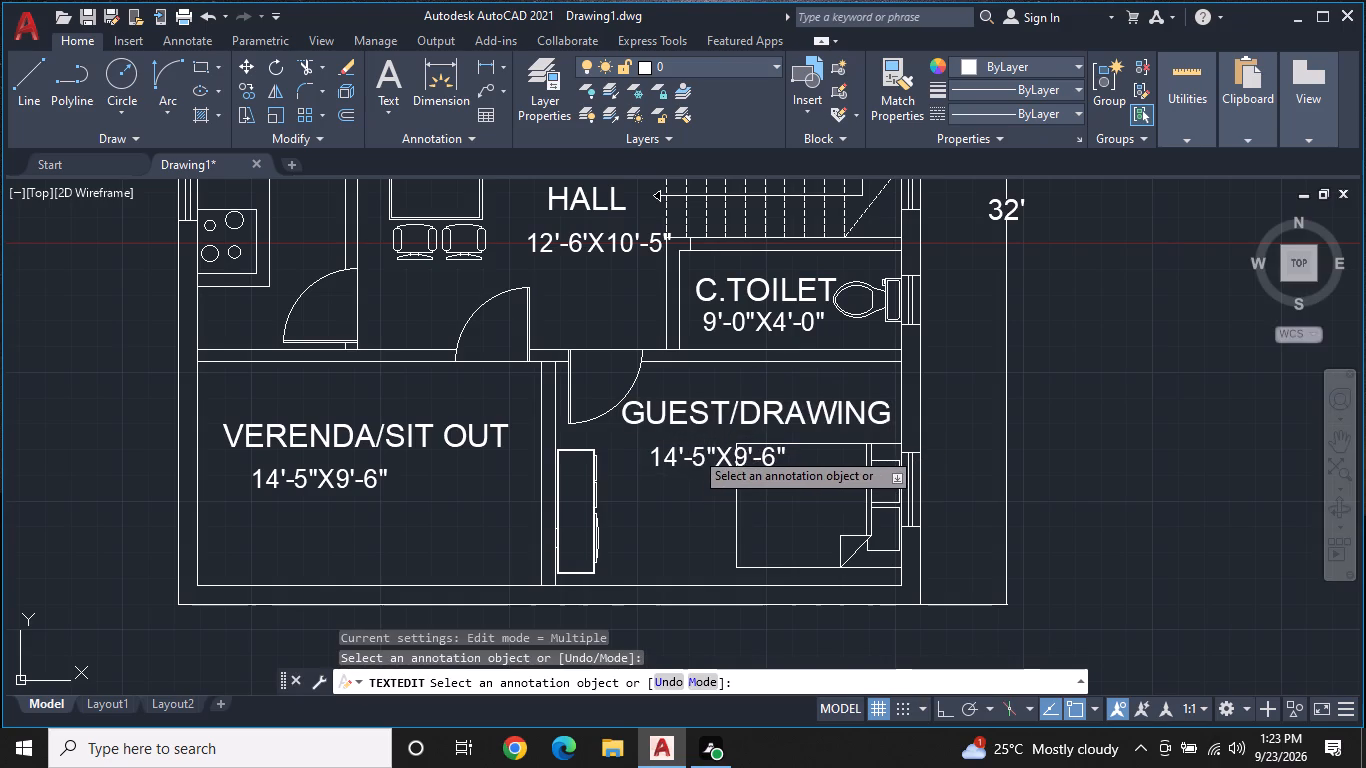
{"action": "left_click", "coordinate": [694, 450]}
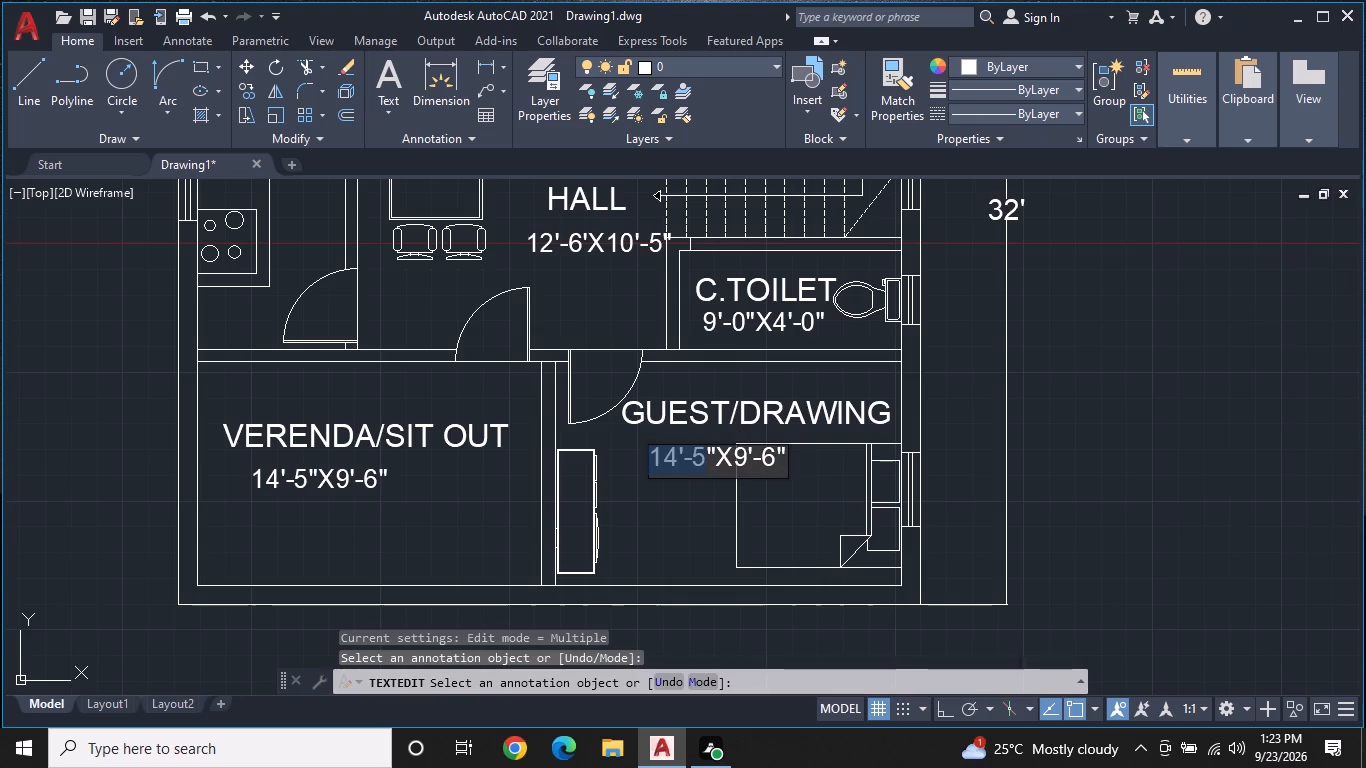
{"action": "left_click", "coordinate": [786, 463]}
{"action": "key", "text": "BackSpace"}
{"action": "key", "text": "BackSpace"}
{"action": "key", "text": "BackSpace"}
{"action": "key", "text": "BackSpace"}
{"action": "key", "text": "BackSpace"}
{"action": "key", "text": "BackSpace"}
{"action": "key", "text": "BackSpace"}
{"action": "key", "text": "BackSpace"}
{"action": "key", "text": "BackSpace"}
{"action": "key", "text": "BackSpace"}
{"action": "key", "text": "BackSpace"}
{"action": "key", "text": "BackSpace"}
{"action": "key", "text": "BackSpace"}
{"action": "key", "text": "BackSpace"}
{"action": "key", "text": "BackSpace"}
{"action": "key", "text": "BackSpace"}
{"action": "key", "text": "BackSpace"}
{"action": "key", "text": "BackSpace"}
{"action": "key", "text": "BackSpace"}
{"action": "key", "text": "BackSpace"}
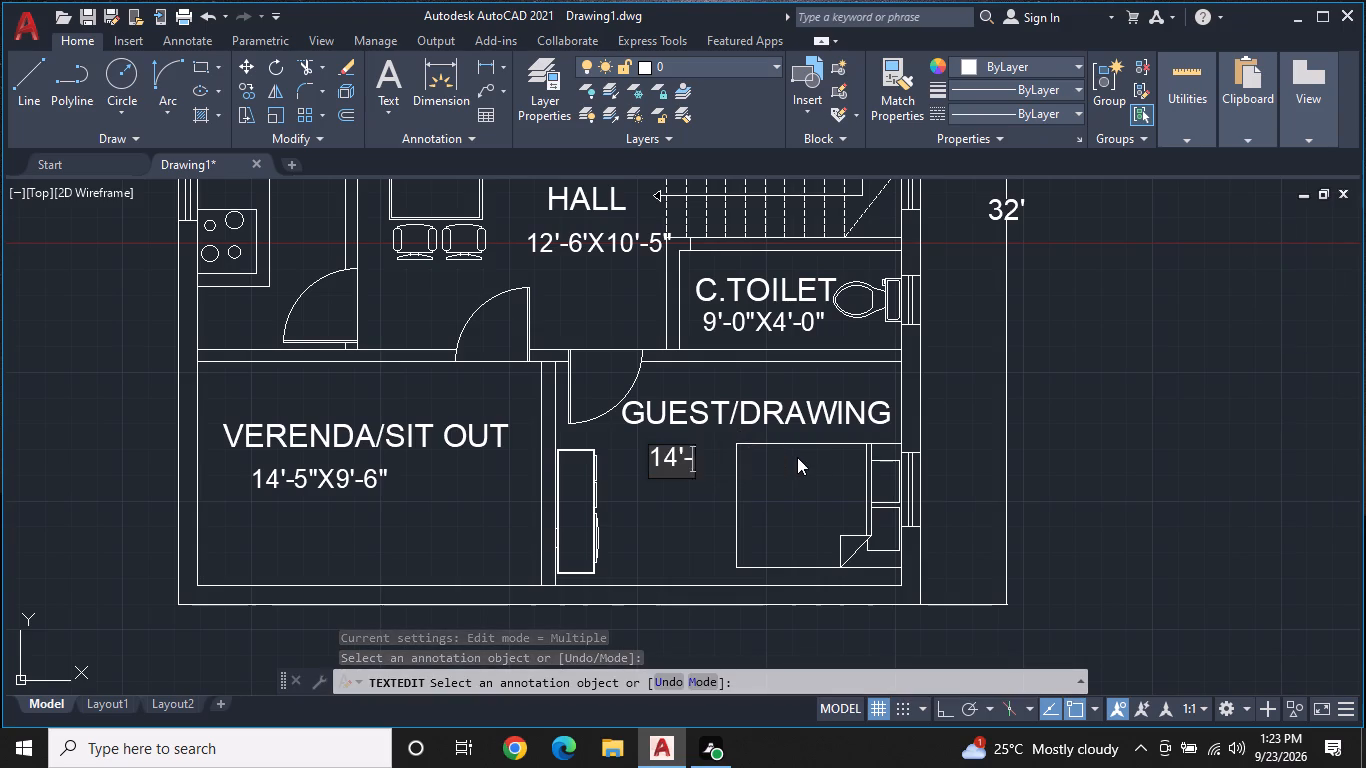
{"action": "type", "text": "14'"}
{"action": "key", "text": "minus"}
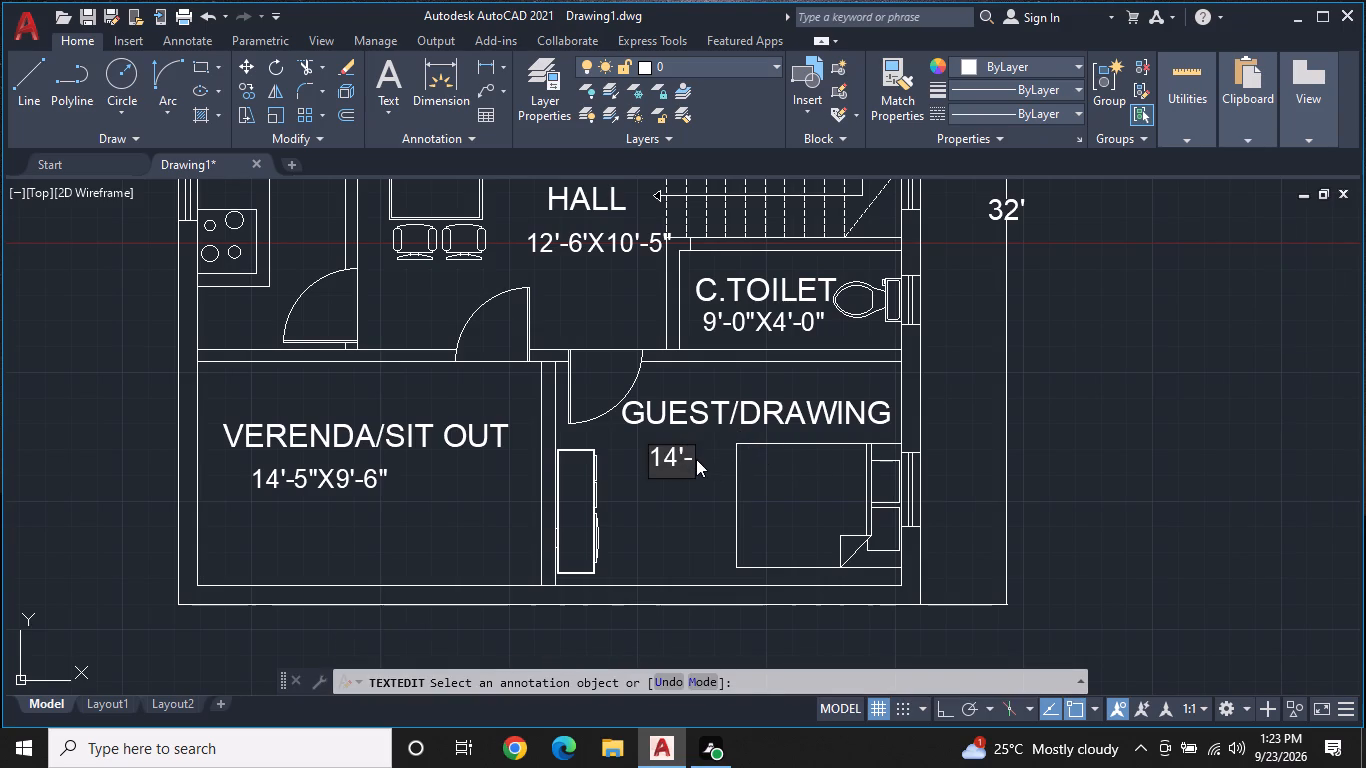
{"action": "key", "text": "0"}
{"action": "key", "text": "shift+quotedbl"}
{"action": "key", "text": "x"}
{"action": "key", "text": "9"}
{"action": "key", "text": "apostrophe"}
{"action": "type", "text": "-1\""}
{"action": "key", "text": "Return"}
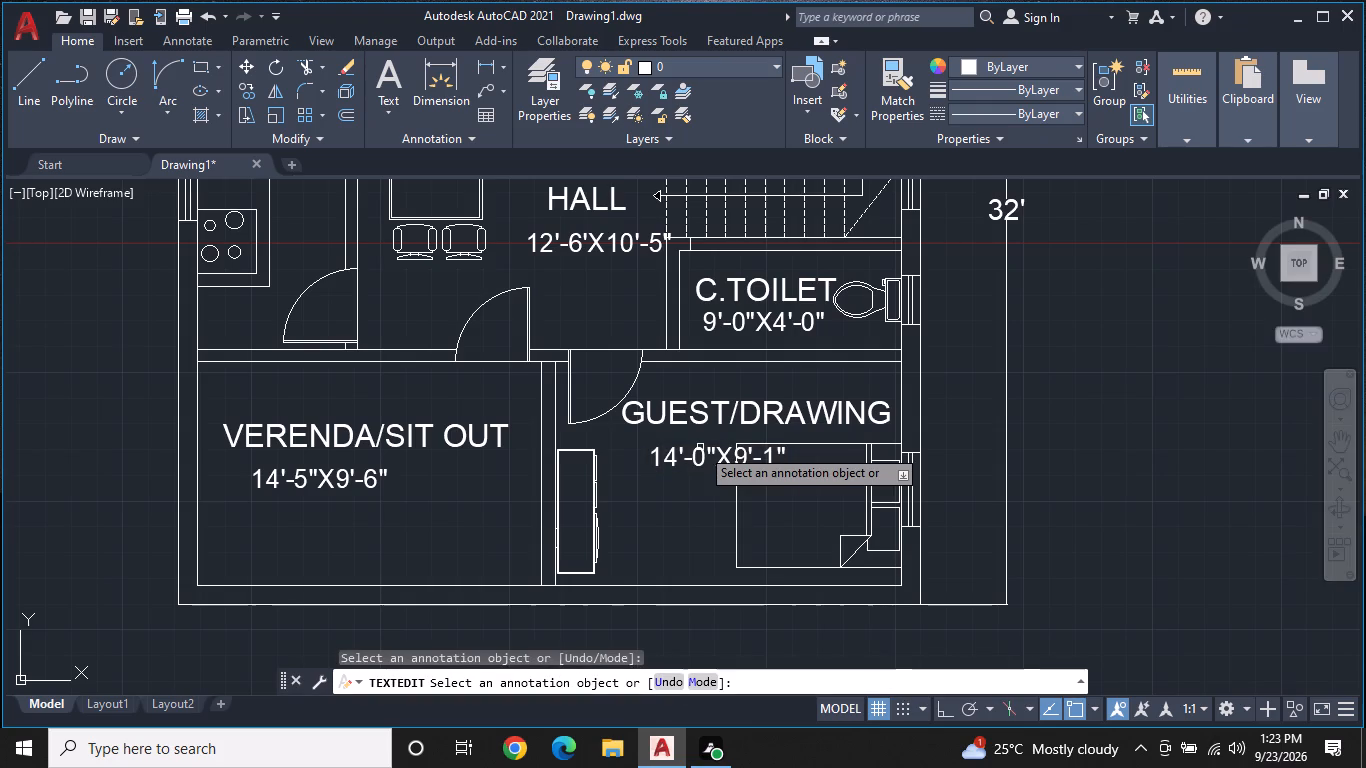
{"action": "key", "text": "Escape"}
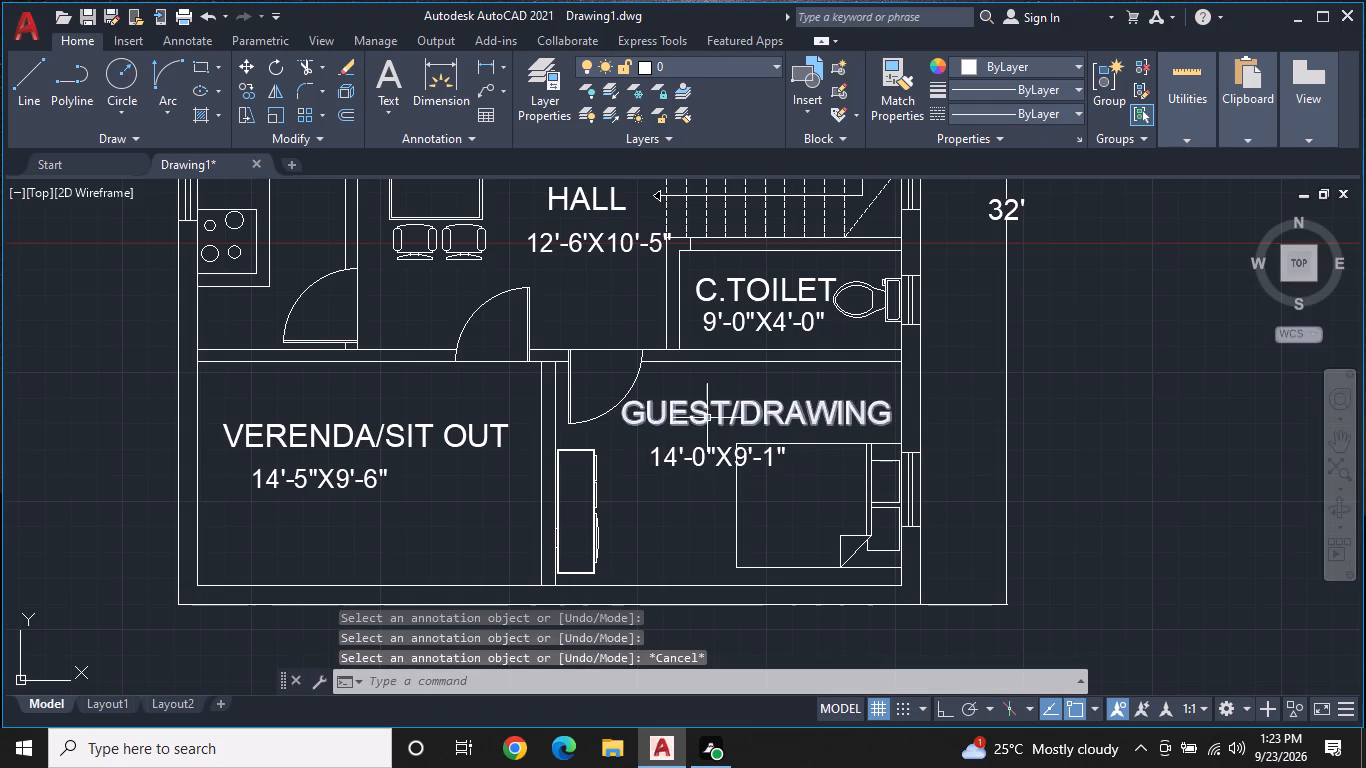
Look over the floor plan, checking the room labels, doors, staircase and C.TOILET area.
{"action": "middle_click_drag", "start_coordinate": [580, 491], "coordinate": [813, 469]}
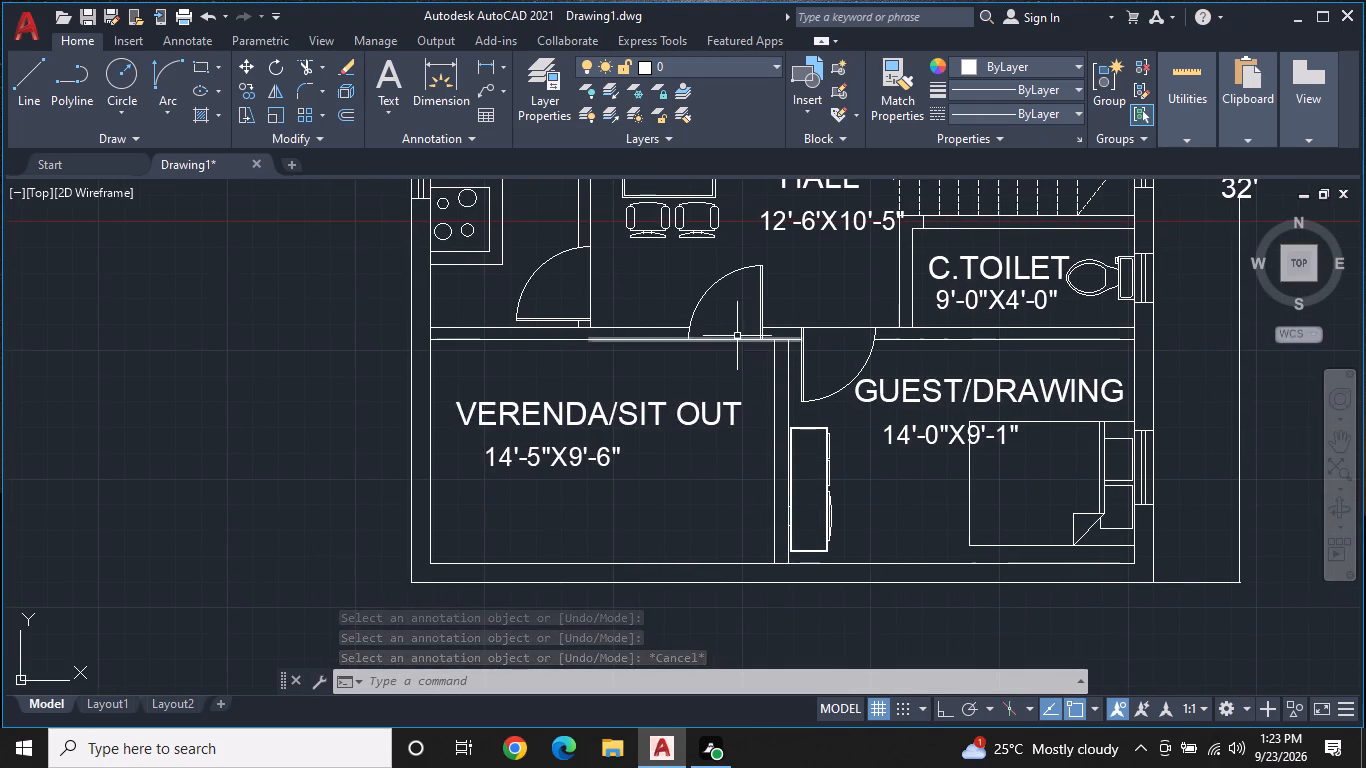
{"action": "middle_click_drag", "start_coordinate": [737, 336], "coordinate": [722, 442]}
{"action": "scroll", "coordinate": [722, 444], "scroll_direction": "down", "scroll_amount": 1}
{"action": "middle_click_drag", "start_coordinate": [735, 394], "coordinate": [681, 419]}
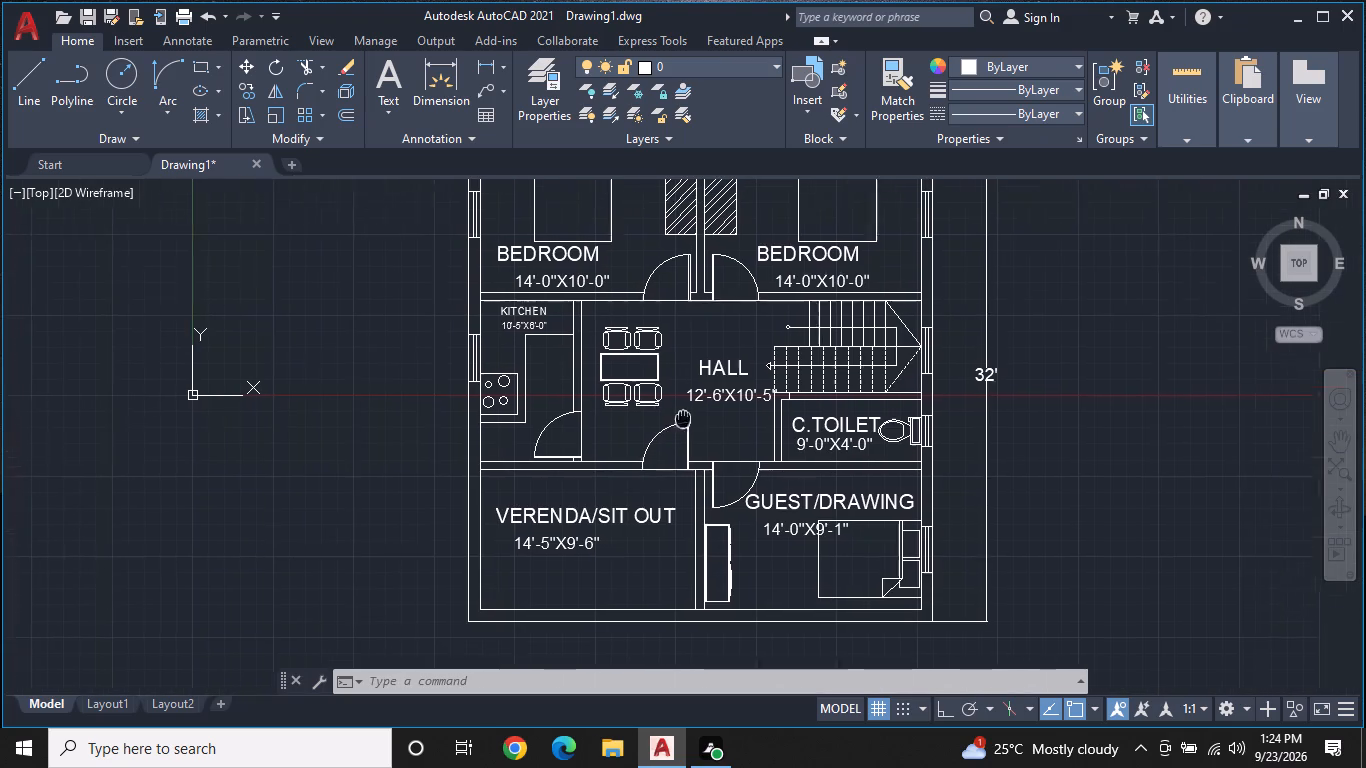
{"action": "middle_click_drag", "start_coordinate": [681, 419], "coordinate": [673, 419]}
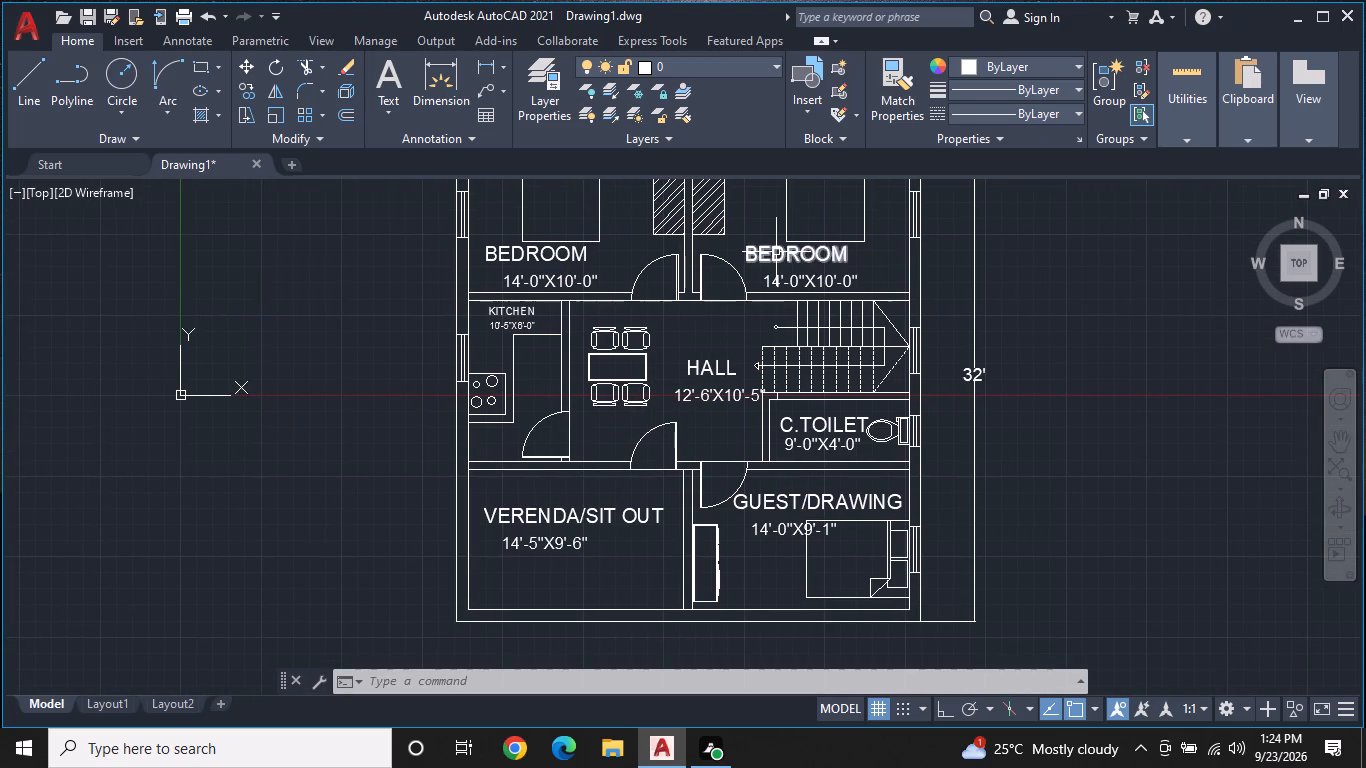
{"action": "middle_click_drag", "start_coordinate": [776, 252], "coordinate": [758, 350]}
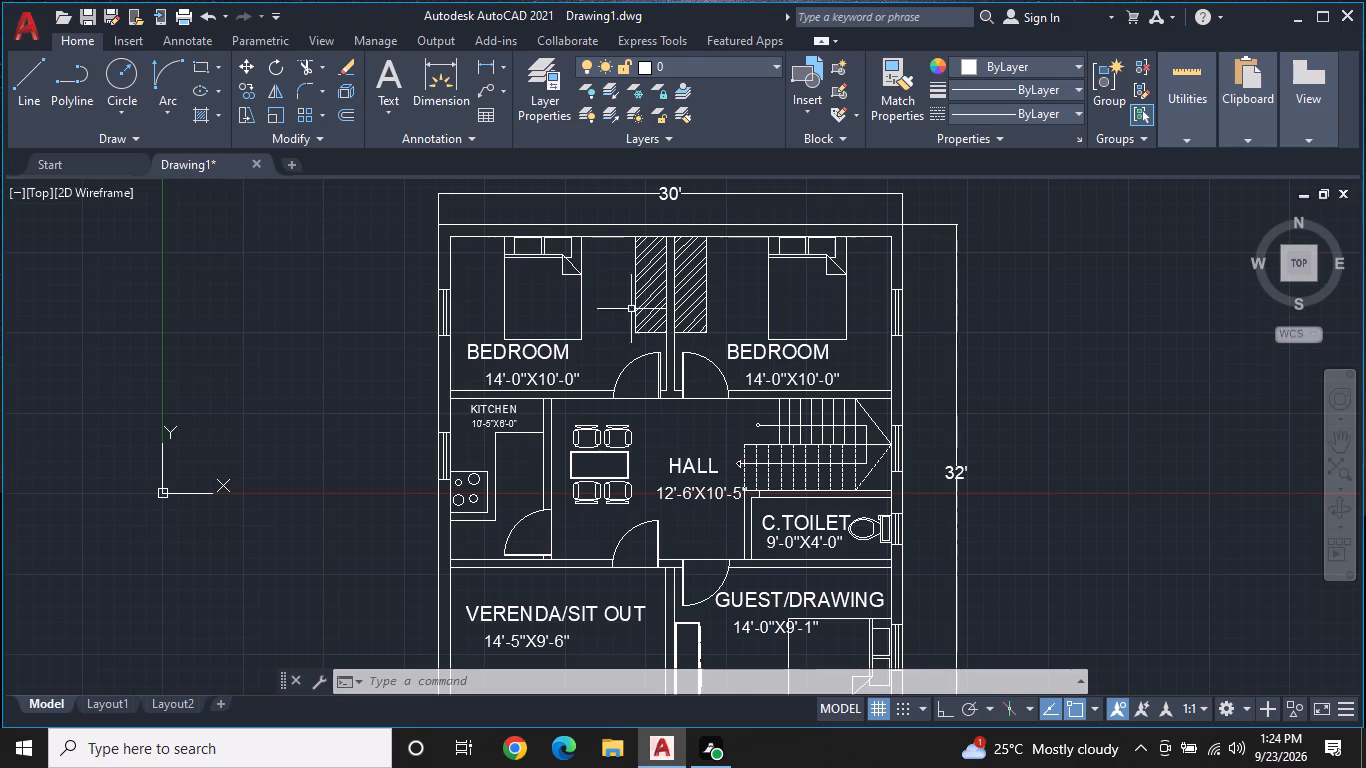
{"action": "scroll", "coordinate": [827, 426], "scroll_direction": "up", "scroll_amount": 1}
{"action": "middle_click_drag", "start_coordinate": [819, 421], "coordinate": [816, 315]}
{"action": "scroll", "coordinate": [817, 413], "scroll_direction": "up", "scroll_amount": 1}
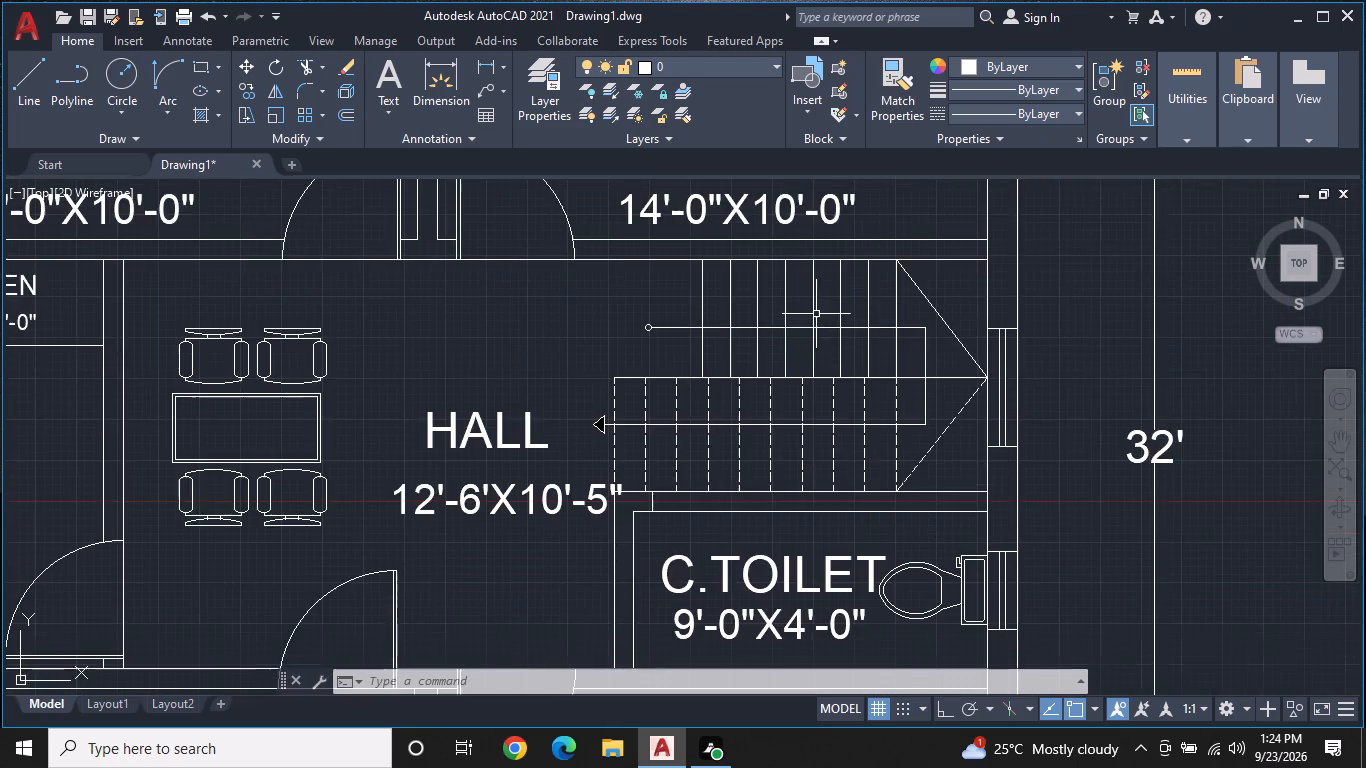
{"action": "scroll", "coordinate": [819, 357], "scroll_direction": "down", "scroll_amount": 1}
{"action": "middle_click_drag", "start_coordinate": [857, 400], "coordinate": [673, 318]}
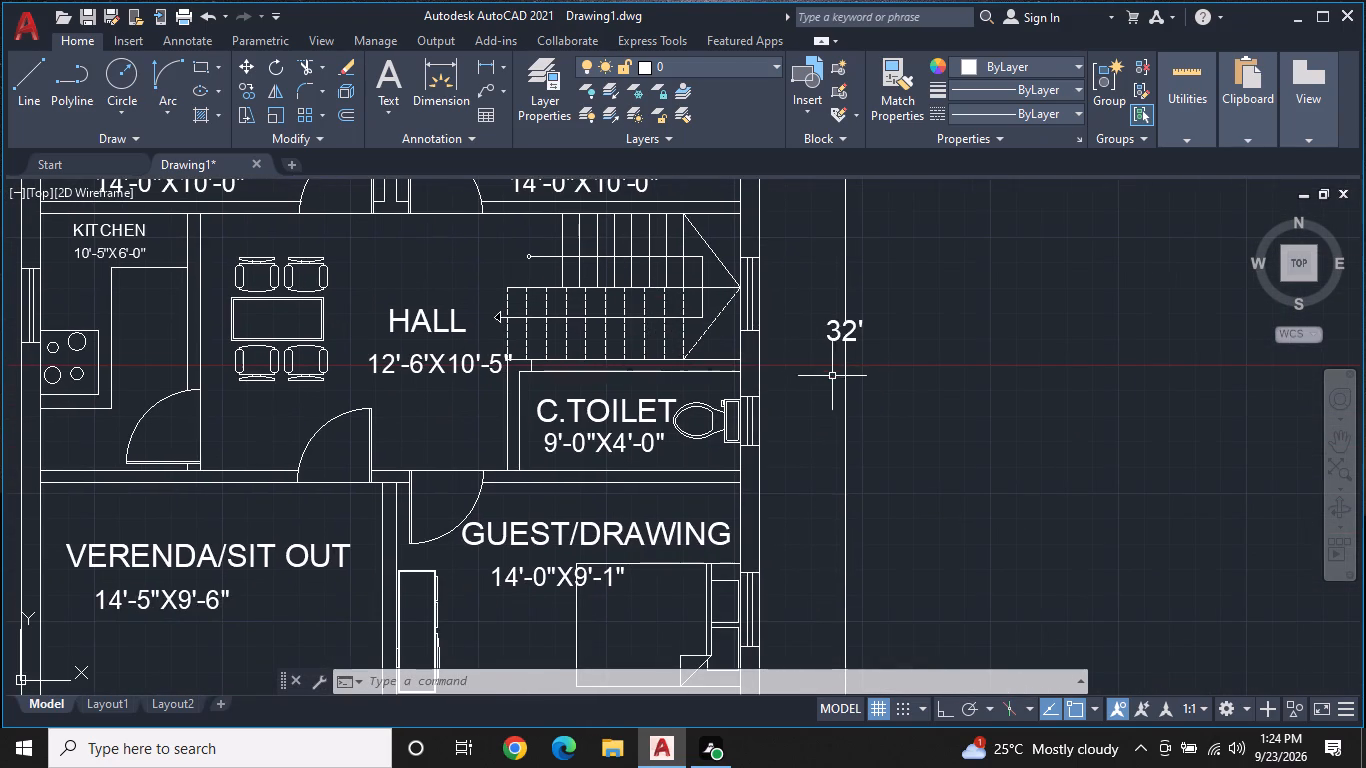
With Ortho on, draw a 2' horizontal line and a 2' line upward from its far end, outside the plan beyond the 32' dimension.
{"action": "type", "text": "L"}
{"action": "key", "text": "space"}
{"action": "left_click", "coordinate": [960, 420]}
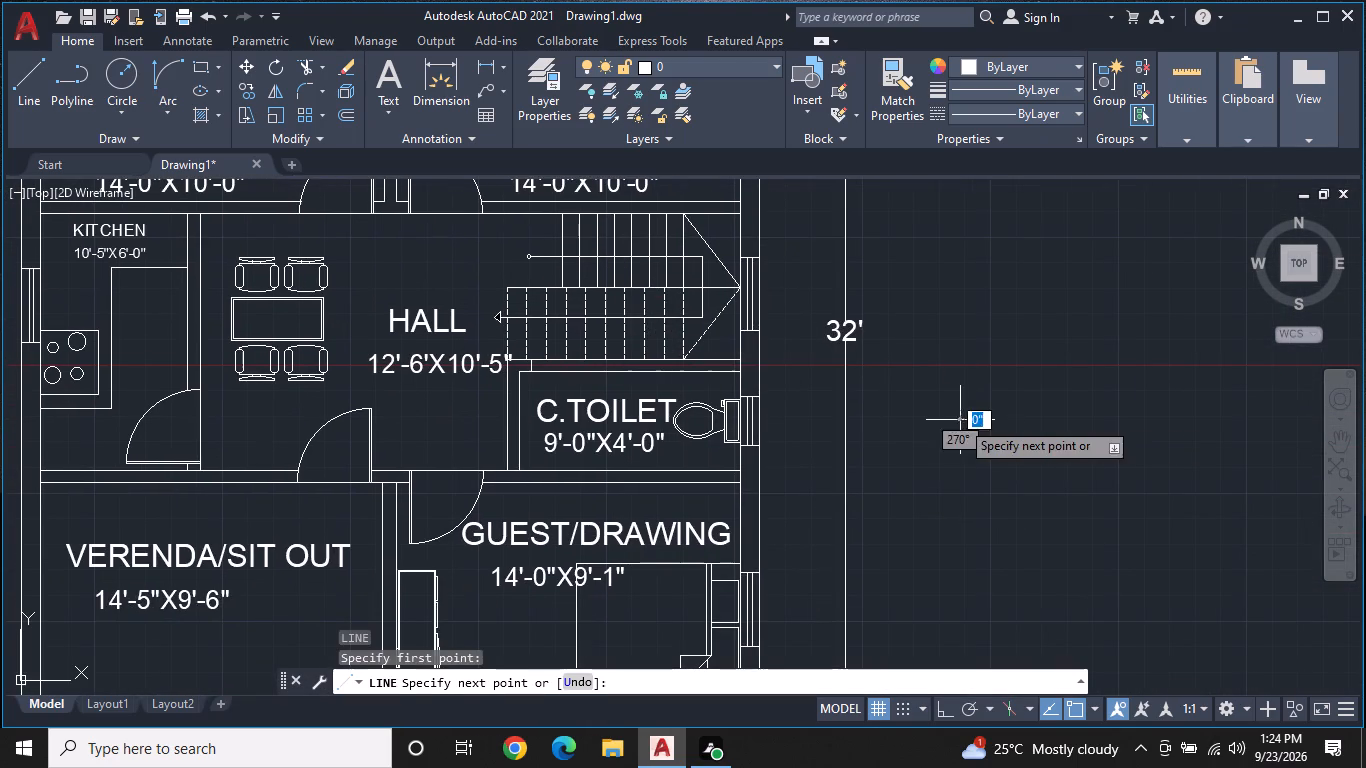
{"action": "key", "text": "F8"}
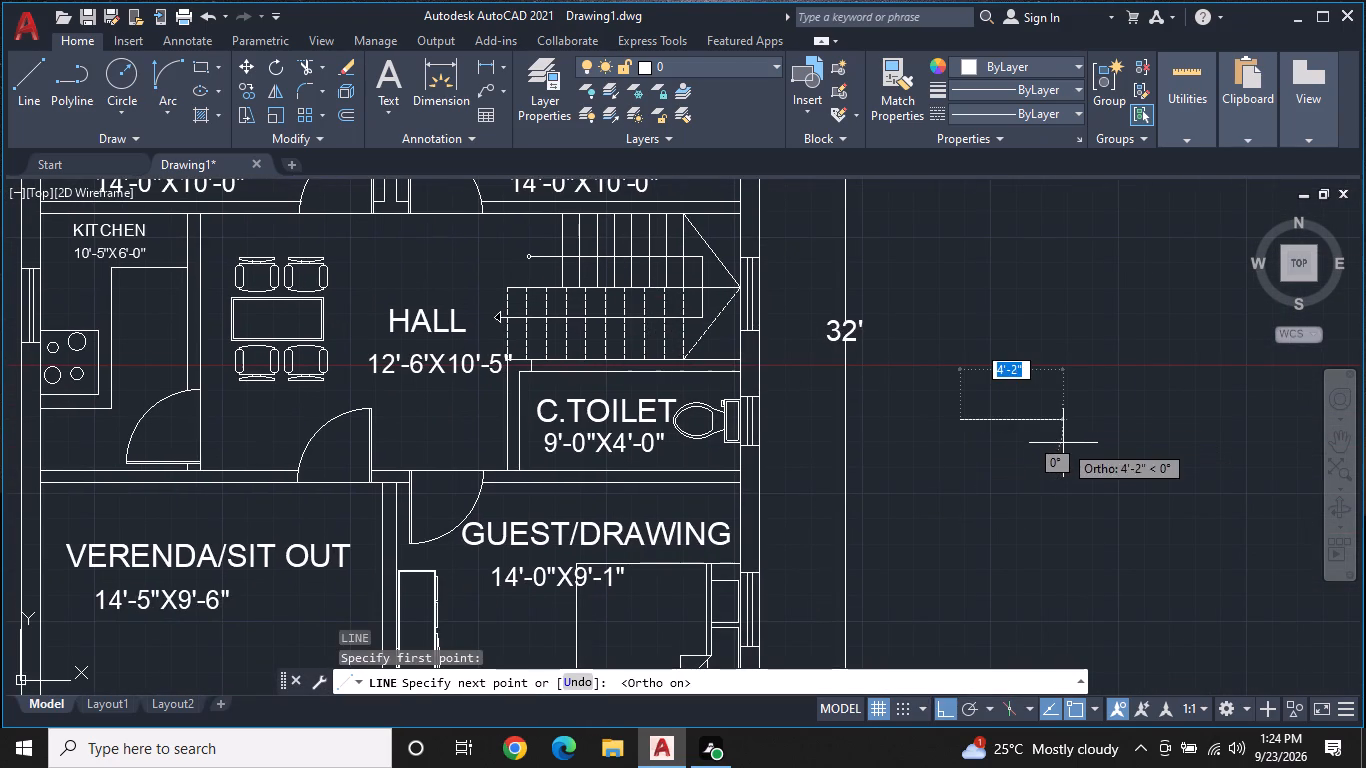
{"action": "type", "text": "2'"}
{"action": "key", "text": "Return"}
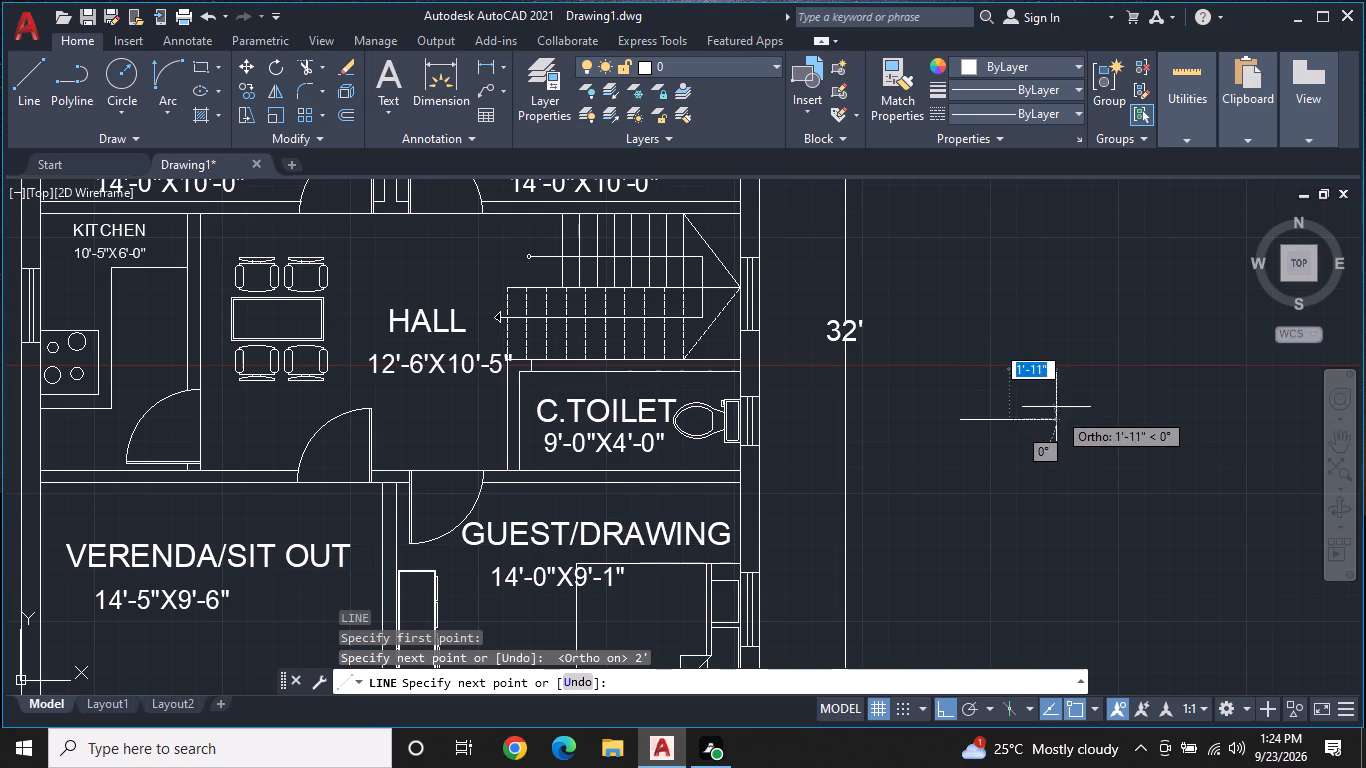
{"action": "type", "text": "2'"}
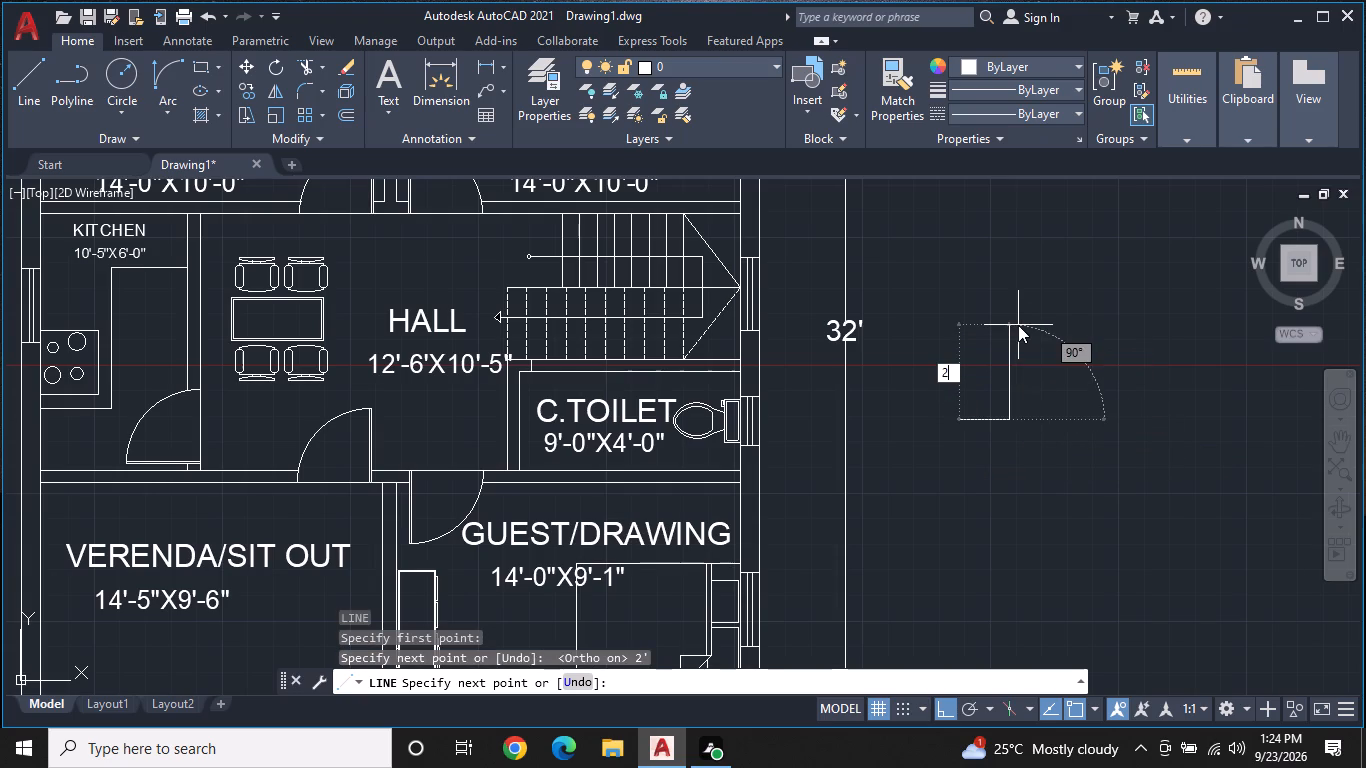
{"action": "key", "text": "Return"}
{"action": "key", "text": "Escape"}
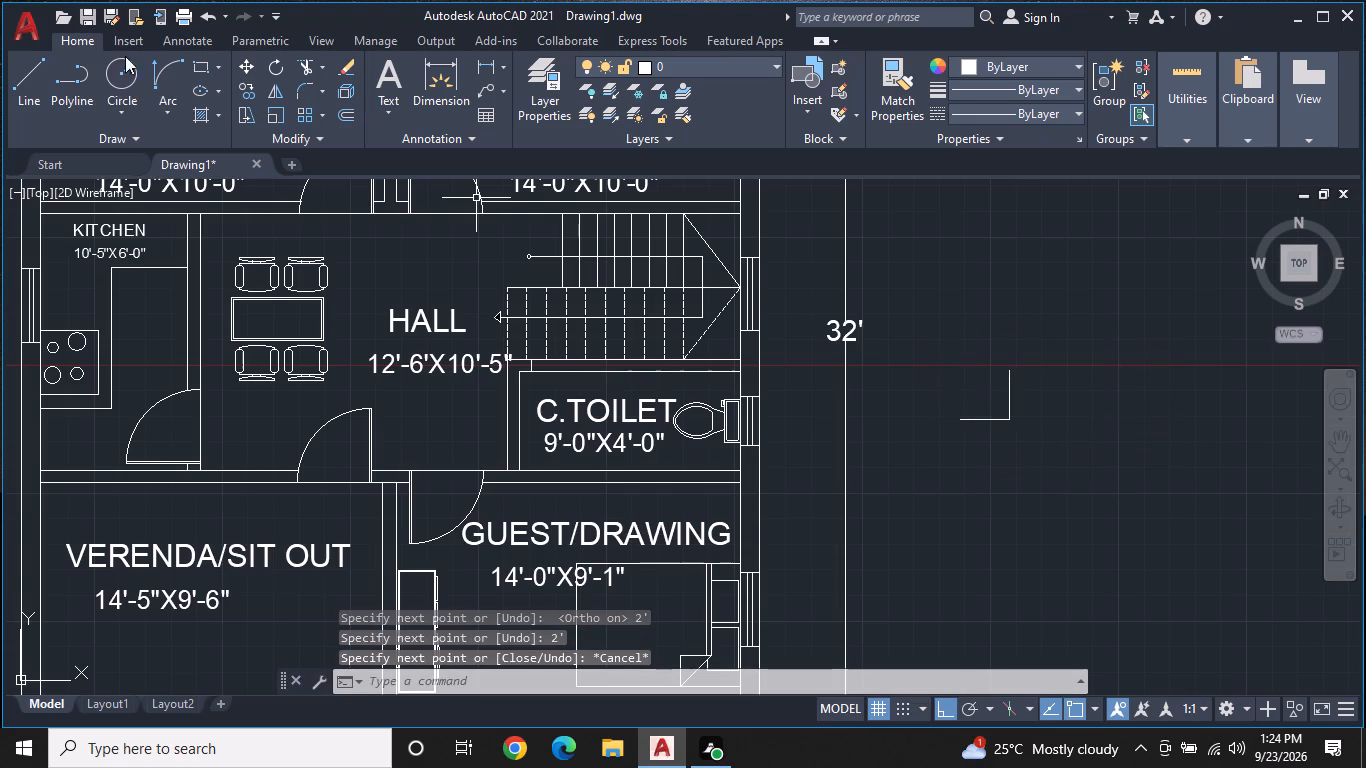
Draw a quarter-circle door swing arc joining the free ends of the two 2' lines.
{"action": "left_click", "coordinate": [169, 63]}
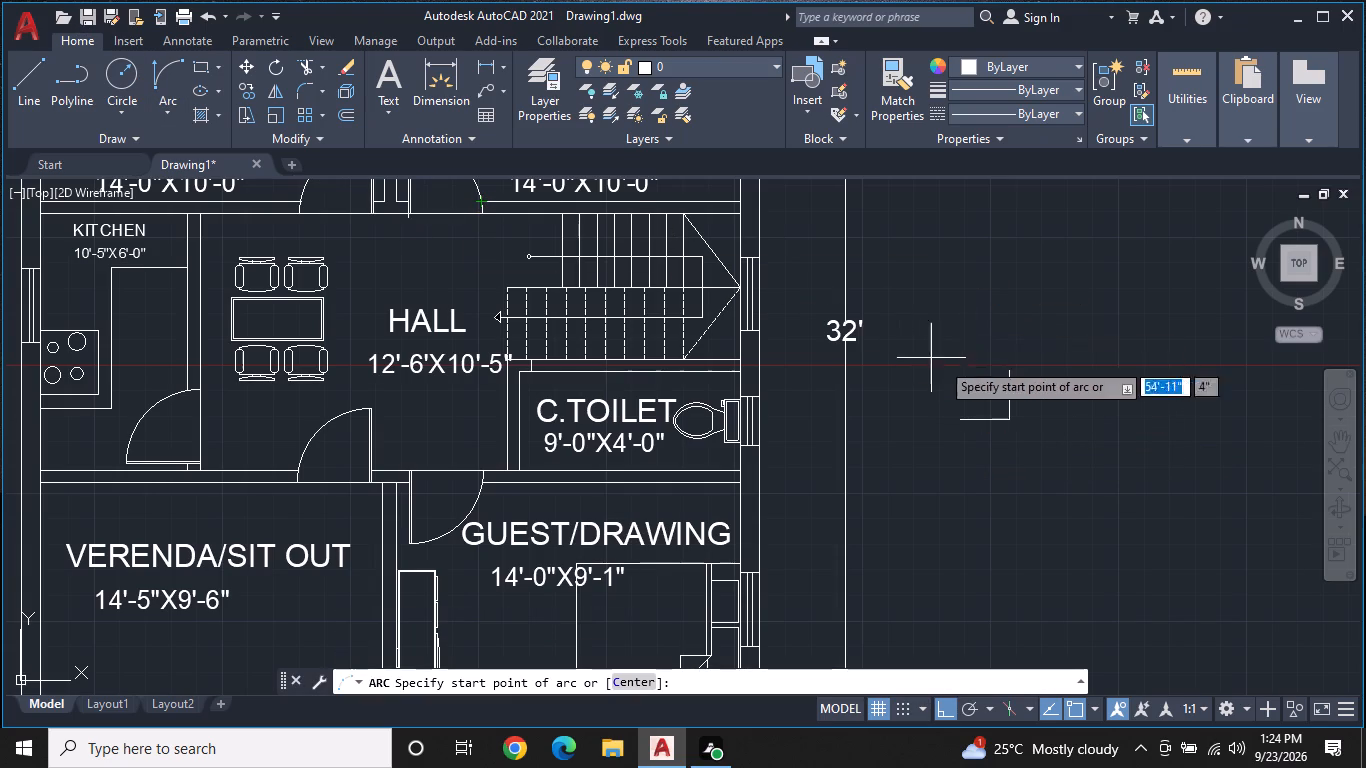
{"action": "left_click", "coordinate": [1014, 368]}
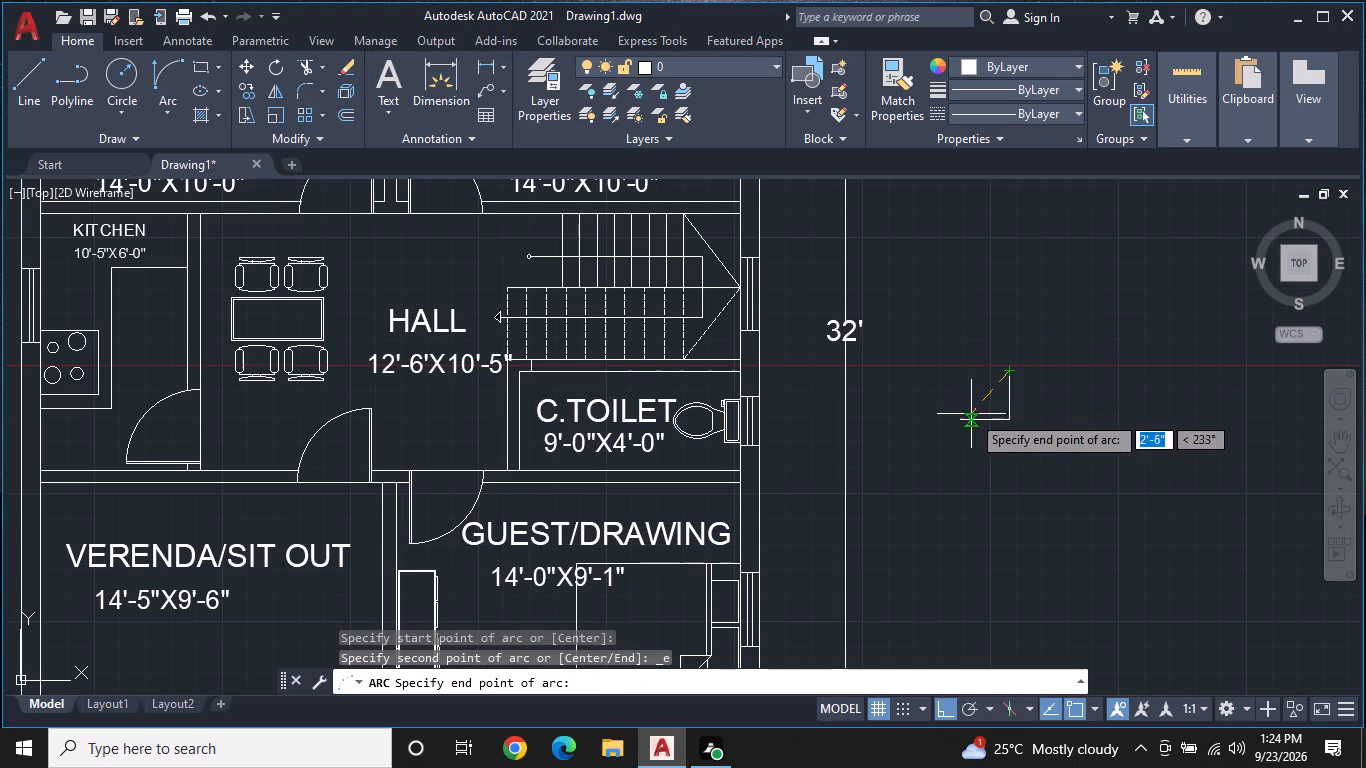
{"action": "left_click", "coordinate": [966, 426]}
{"action": "left_click", "coordinate": [914, 353]}
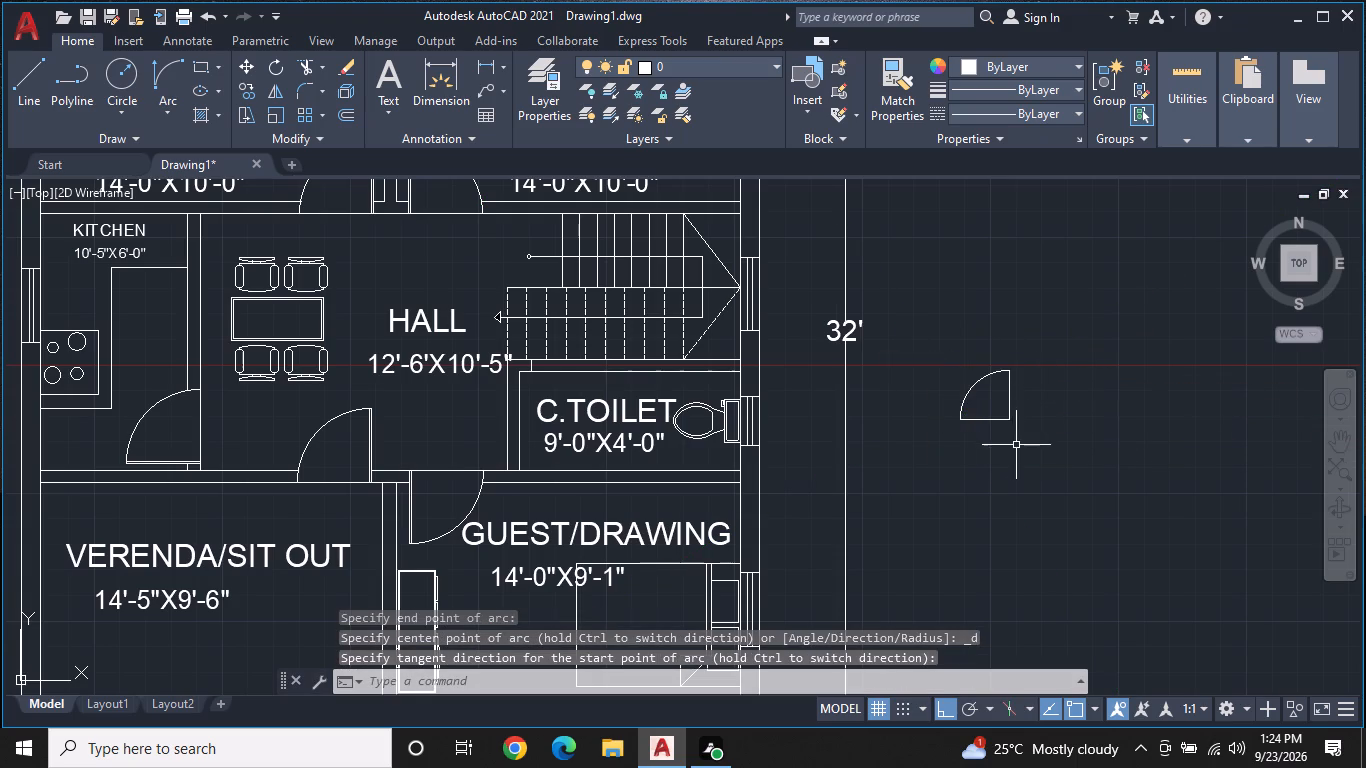
Offset the door's vertical line 1" toward the swing side to give the leaf its thickness.
{"action": "middle_click_drag", "start_coordinate": [1012, 446], "coordinate": [834, 398]}
{"action": "scroll", "coordinate": [821, 389], "scroll_direction": "up", "scroll_amount": 1}
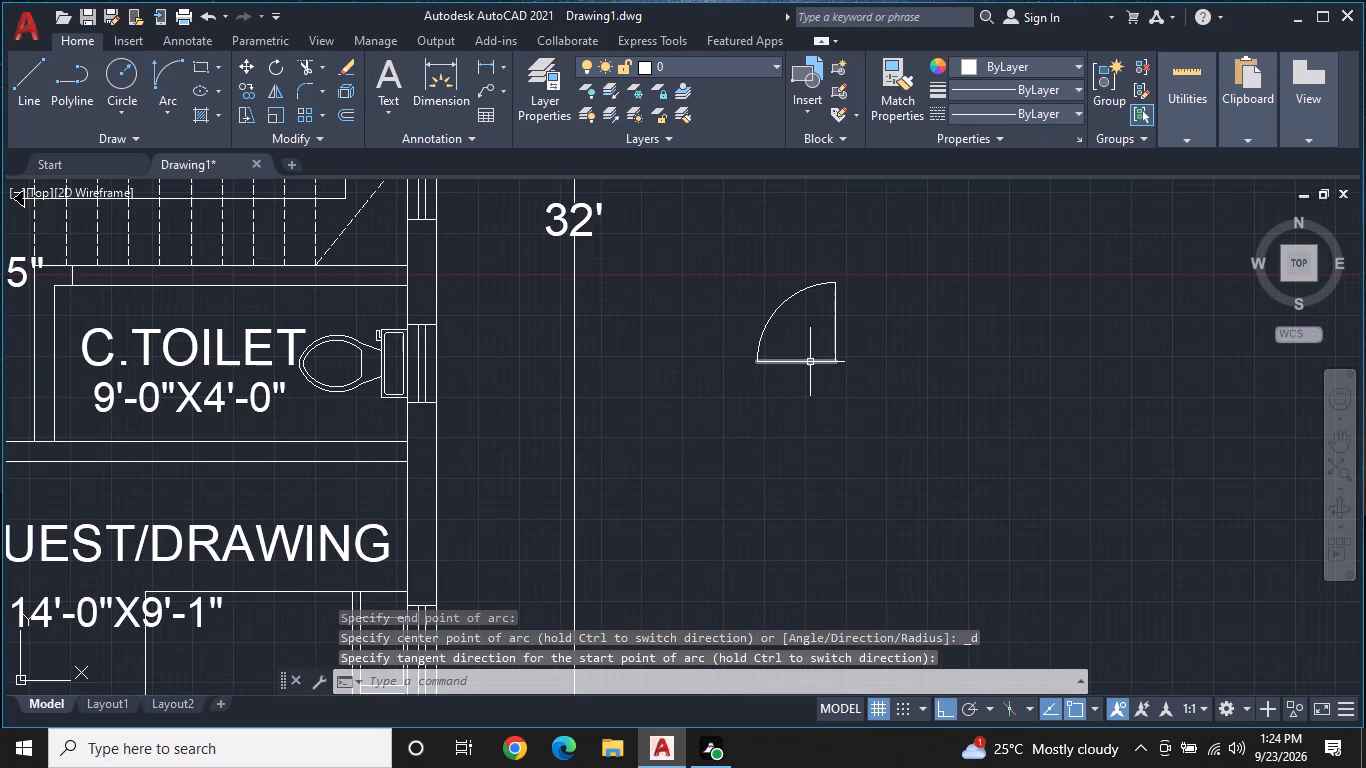
{"action": "type", "text": "OF"}
{"action": "key", "text": "space"}
{"action": "key", "text": "Return"}
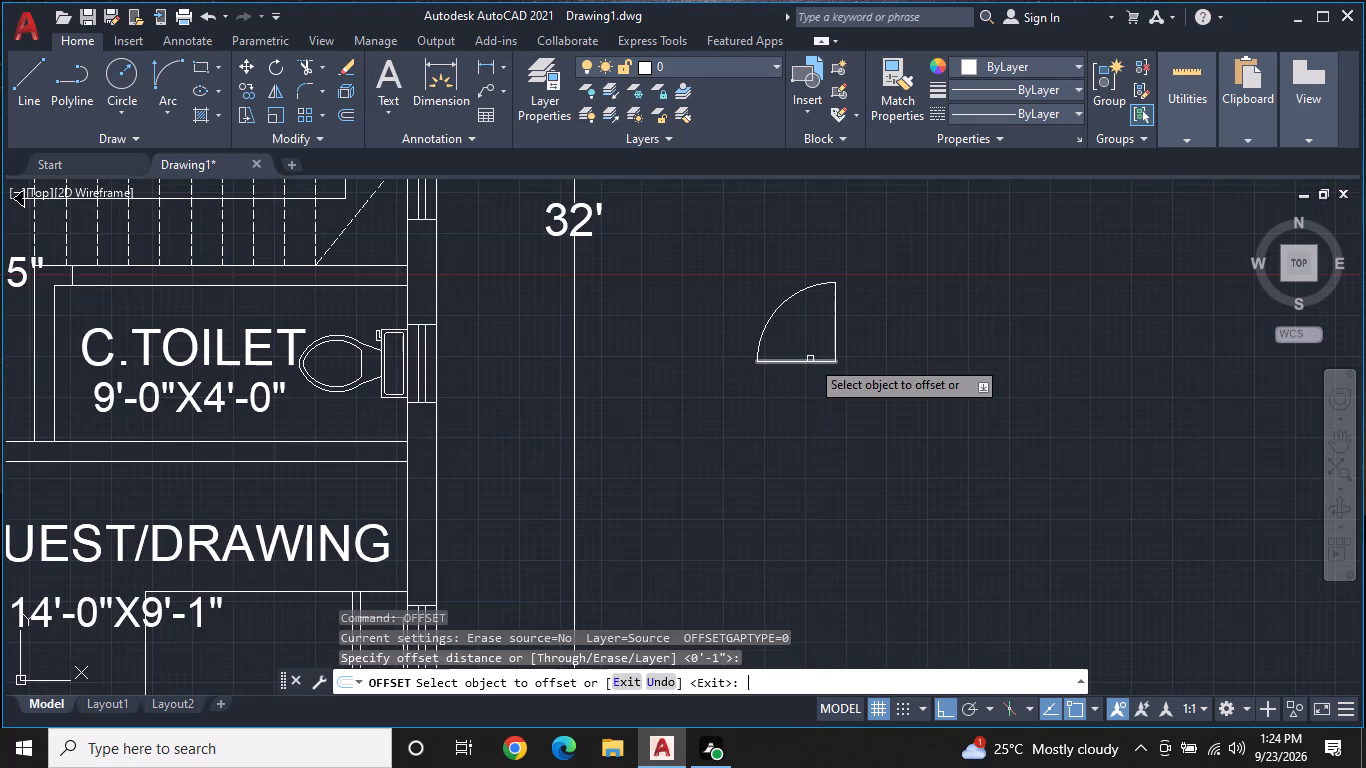
{"action": "left_click", "coordinate": [835, 344]}
{"action": "left_click", "coordinate": [811, 347]}
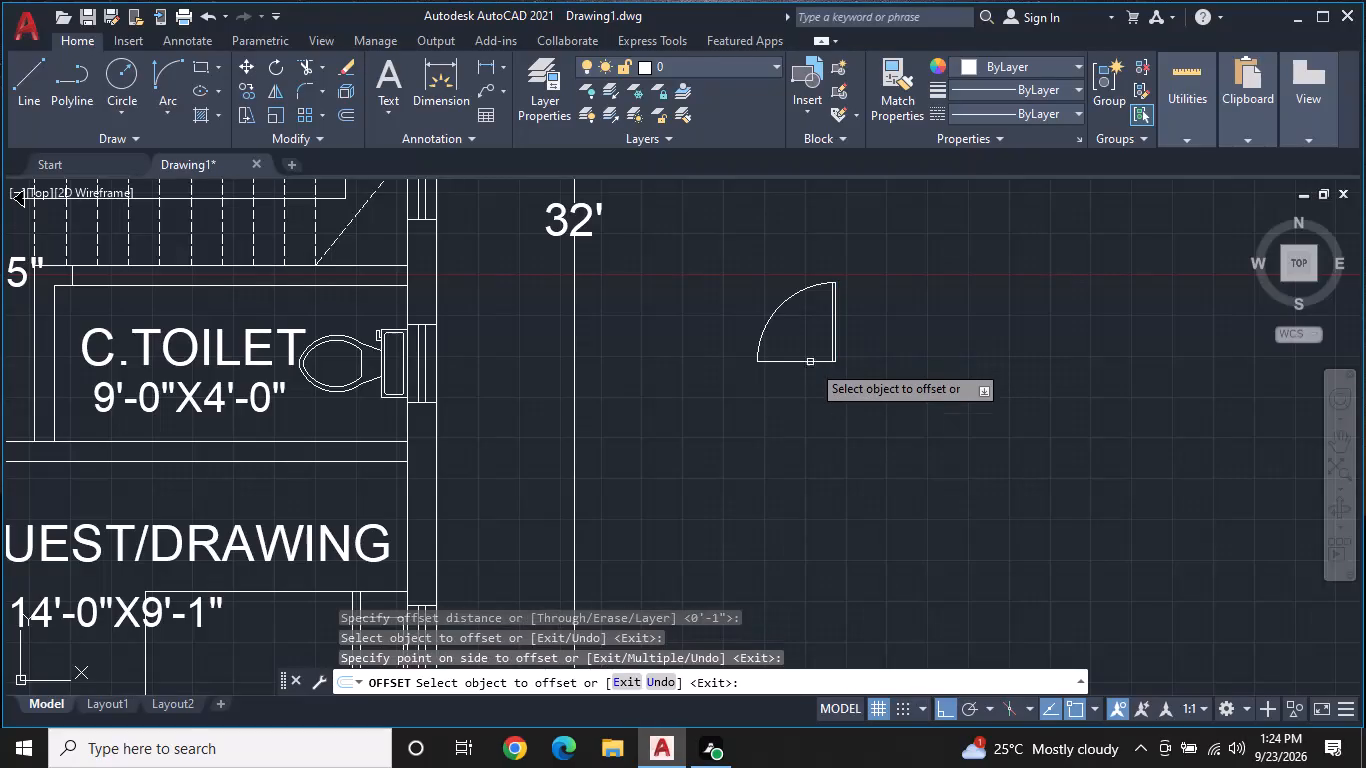
{"action": "scroll", "coordinate": [814, 396], "scroll_direction": "up", "scroll_amount": 1}
{"action": "key", "text": "Escape"}
Trim away the base line between the door leaf and the arc's lower end.
{"action": "type", "text": "TR"}
{"action": "key", "text": "space"}
{"action": "left_click", "coordinate": [802, 342]}
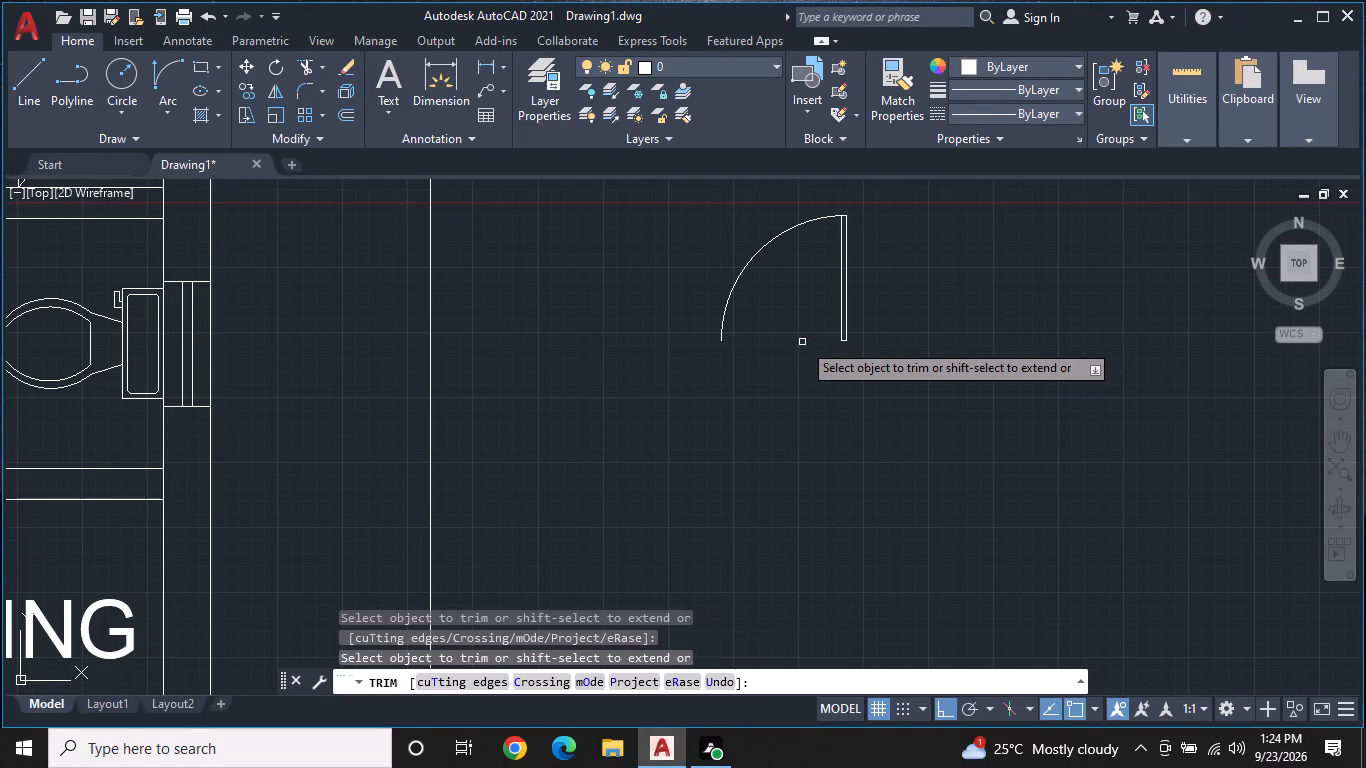
{"action": "scroll", "coordinate": [776, 376], "scroll_direction": "down", "scroll_amount": 1}
{"action": "middle_click_drag", "start_coordinate": [776, 376], "coordinate": [817, 388]}
{"action": "key", "text": "Escape"}
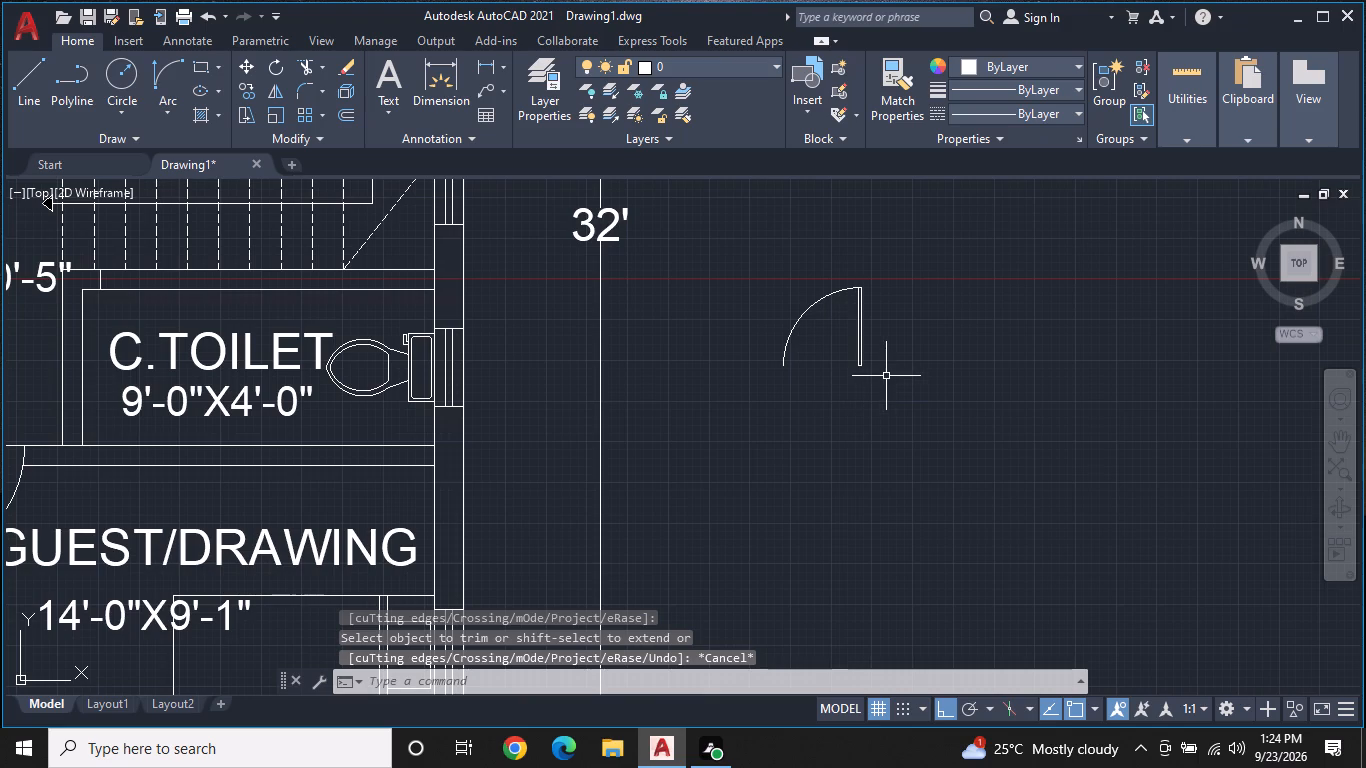
Mirror the new 2' door about a vertical line through the arc's lower end, erasing the source objects.
{"action": "left_click", "coordinate": [280, 93]}
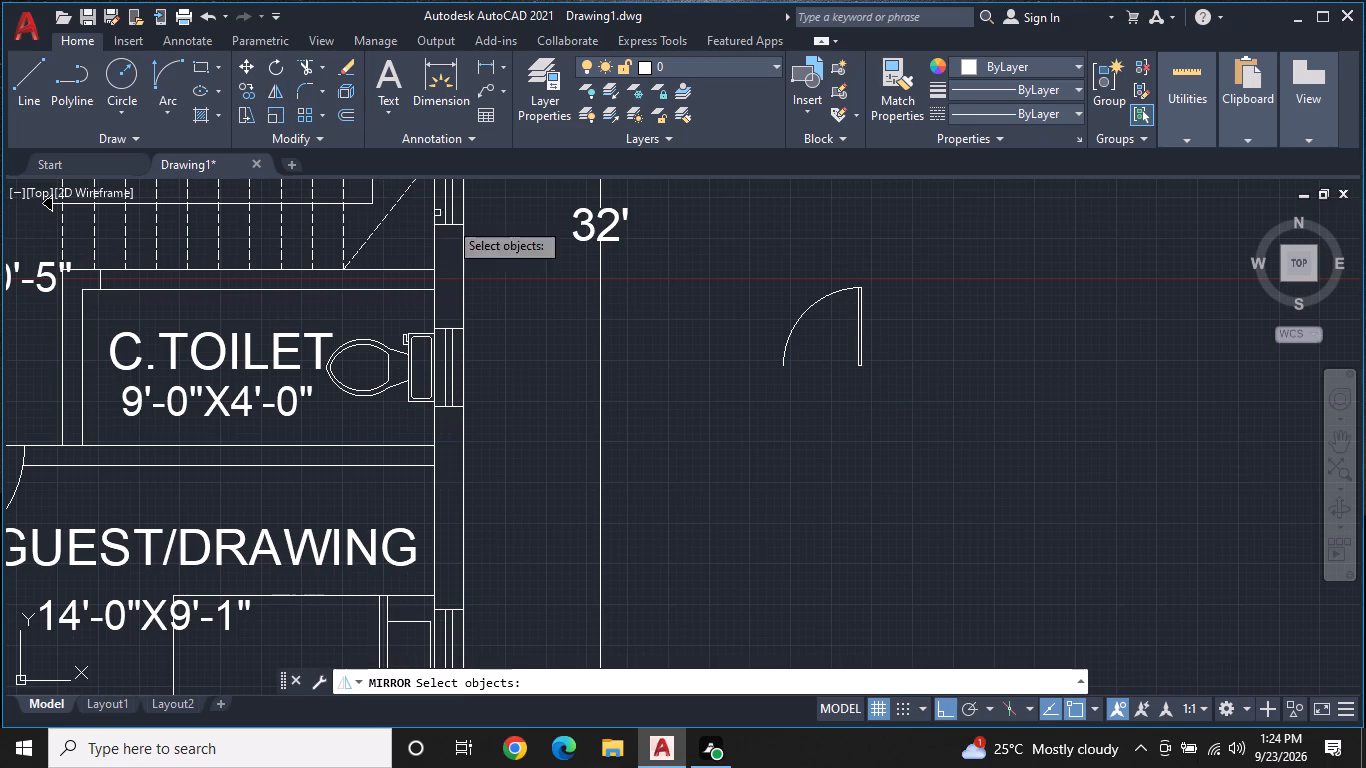
{"action": "left_click", "coordinate": [880, 378]}
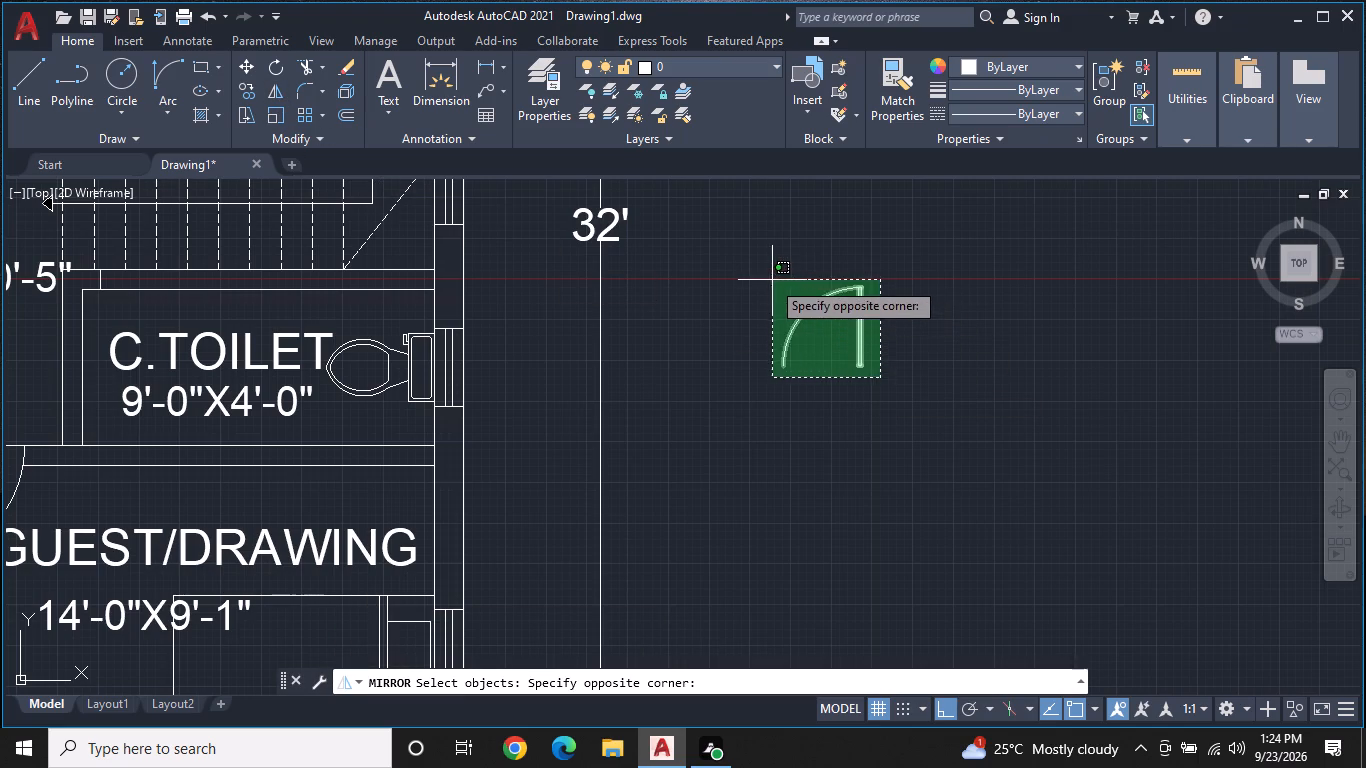
{"action": "left_click", "coordinate": [770, 280]}
{"action": "right_click", "coordinate": [761, 353]}
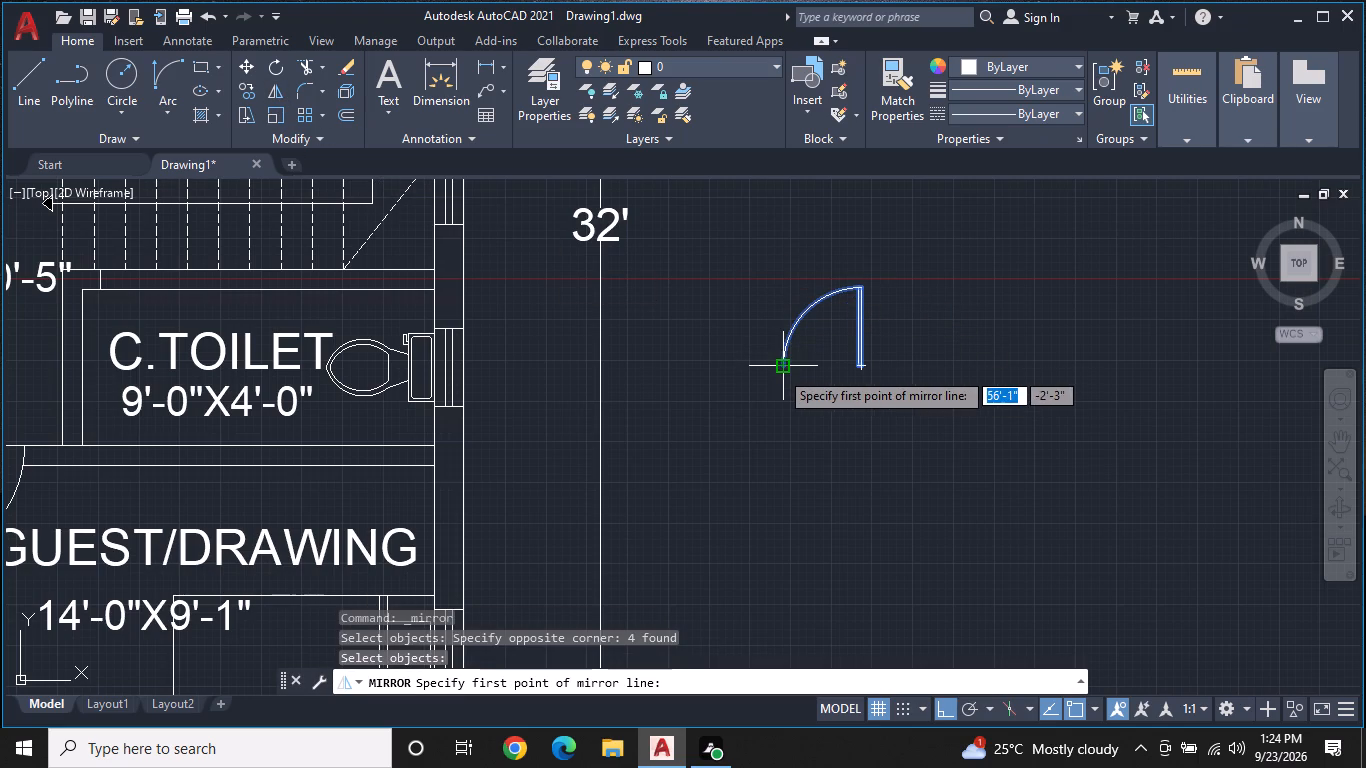
{"action": "left_click", "coordinate": [779, 370]}
{"action": "left_click", "coordinate": [766, 274]}
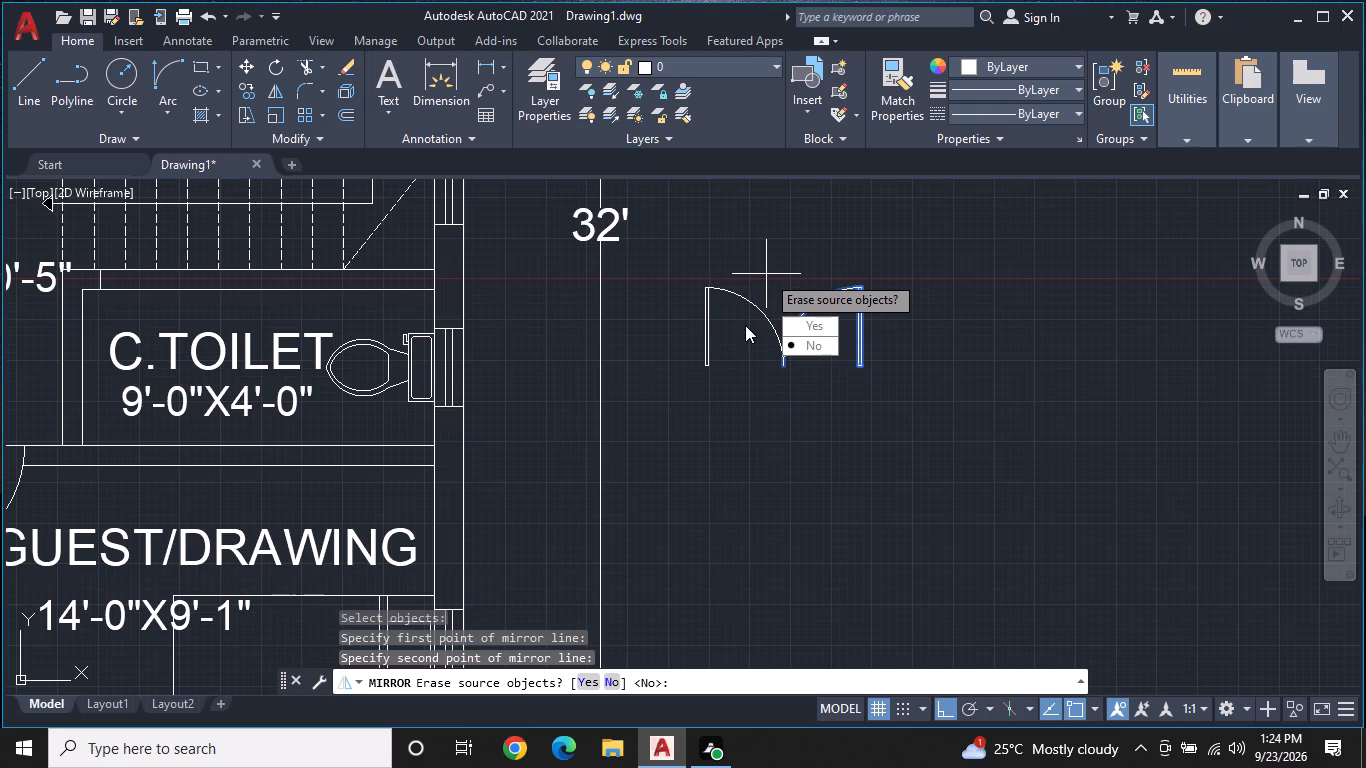
{"action": "left_click_drag", "start_coordinate": [799, 324], "coordinate": [766, 273]}
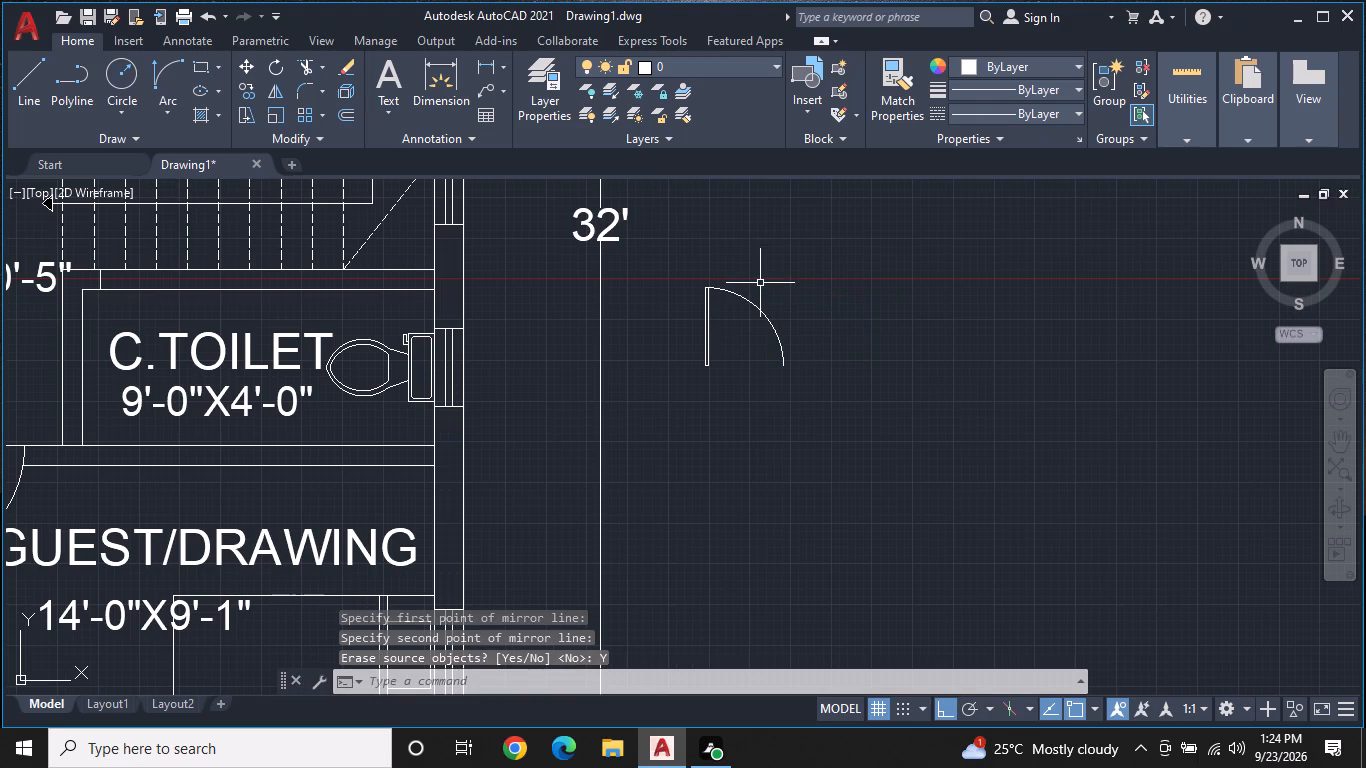
Mirror the loose 2' door about a horizontal line through the arc's lower end, erasing the source objects.
{"action": "left_click", "coordinate": [280, 97]}
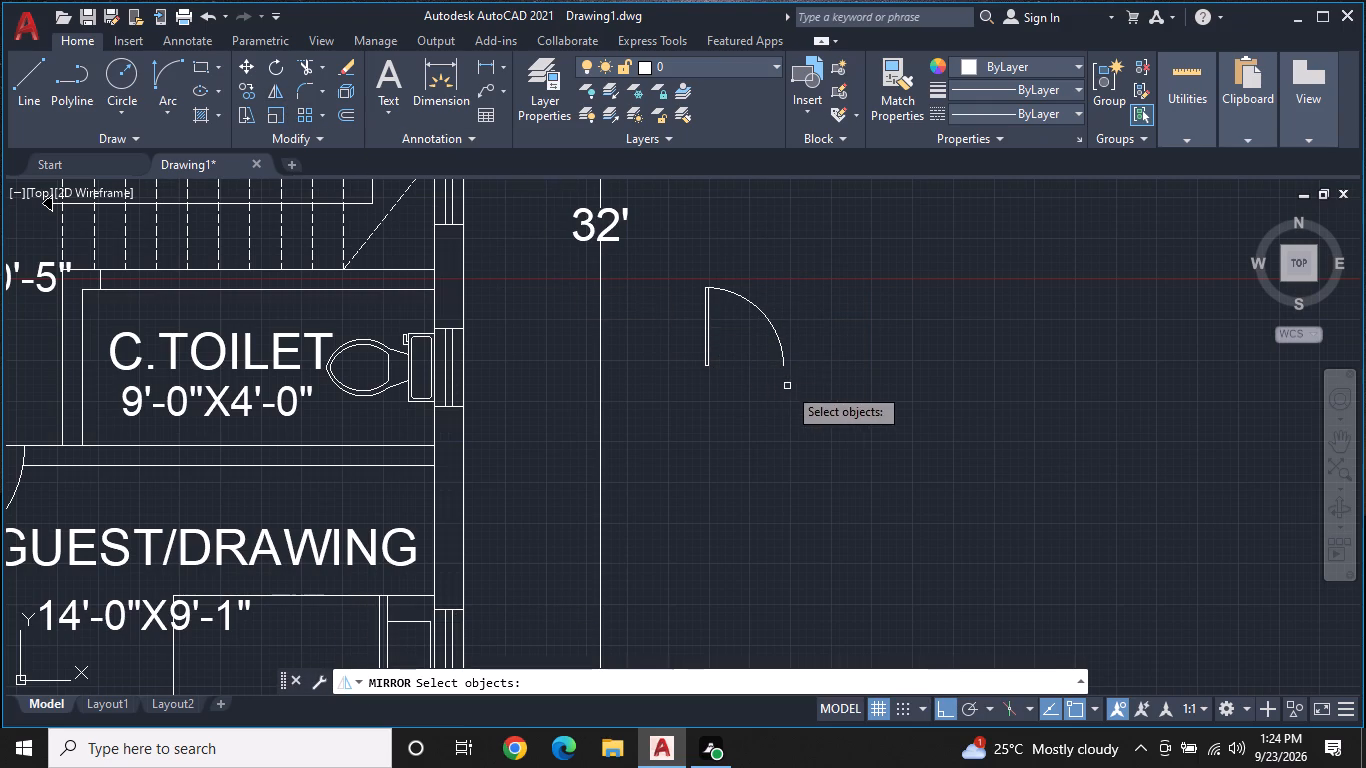
{"action": "left_click", "coordinate": [787, 386]}
{"action": "left_click", "coordinate": [679, 287]}
{"action": "right_click", "coordinate": [694, 336]}
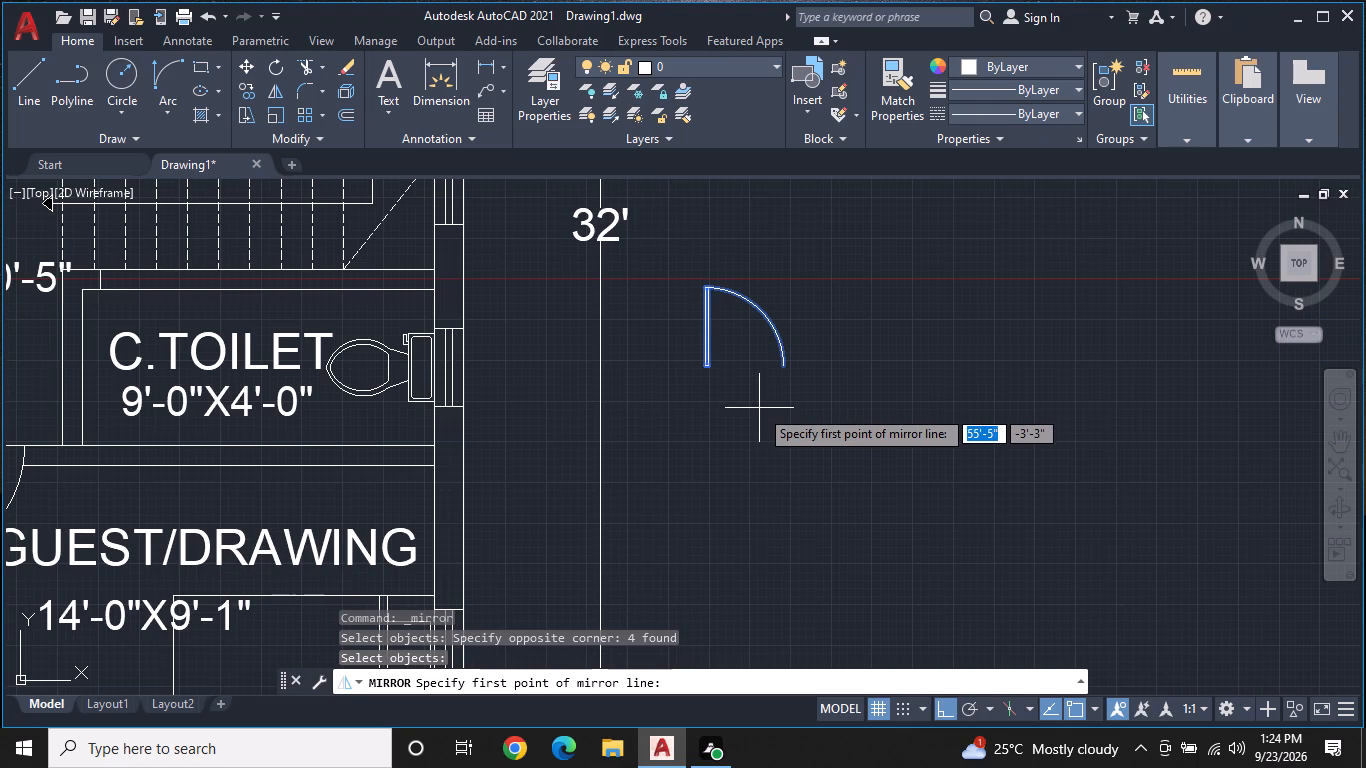
{"action": "left_click", "coordinate": [782, 362]}
{"action": "left_click", "coordinate": [725, 359]}
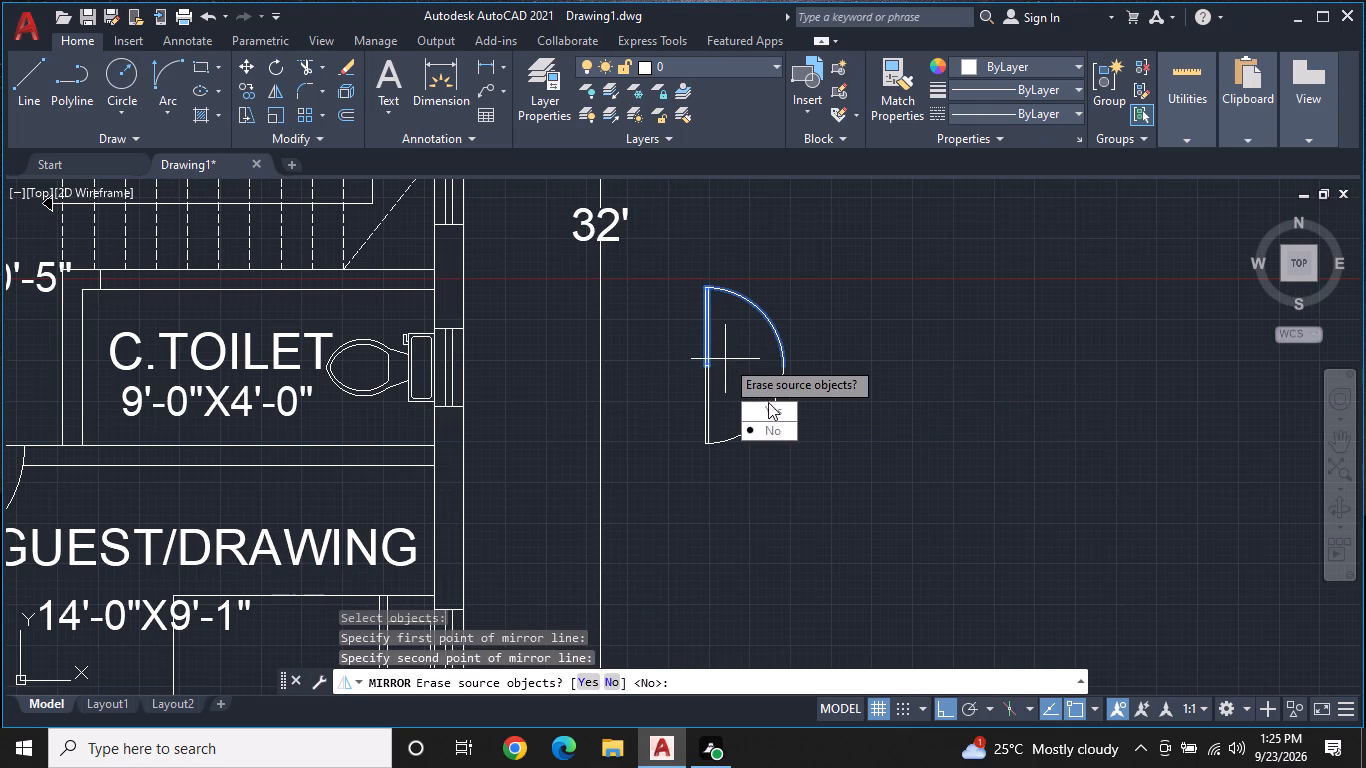
{"action": "left_click_drag", "start_coordinate": [776, 415], "coordinate": [725, 359]}
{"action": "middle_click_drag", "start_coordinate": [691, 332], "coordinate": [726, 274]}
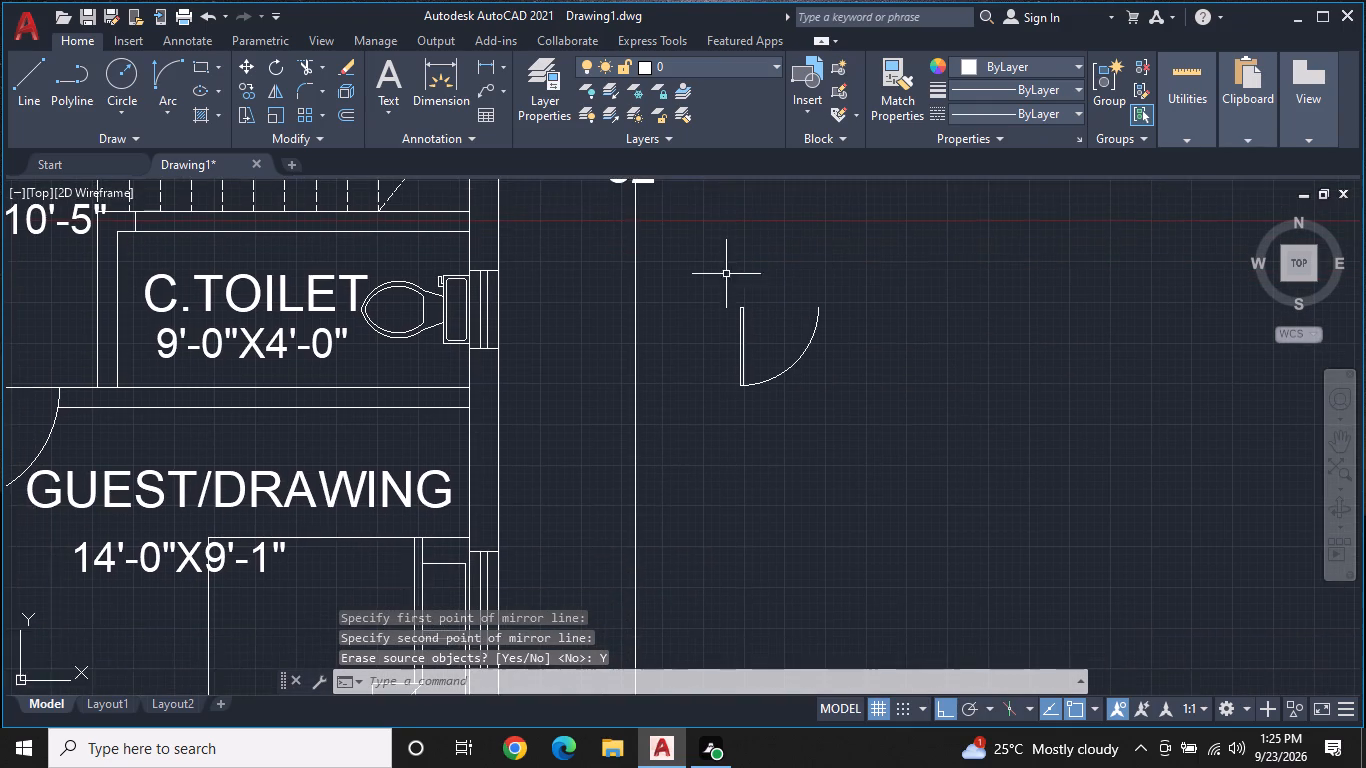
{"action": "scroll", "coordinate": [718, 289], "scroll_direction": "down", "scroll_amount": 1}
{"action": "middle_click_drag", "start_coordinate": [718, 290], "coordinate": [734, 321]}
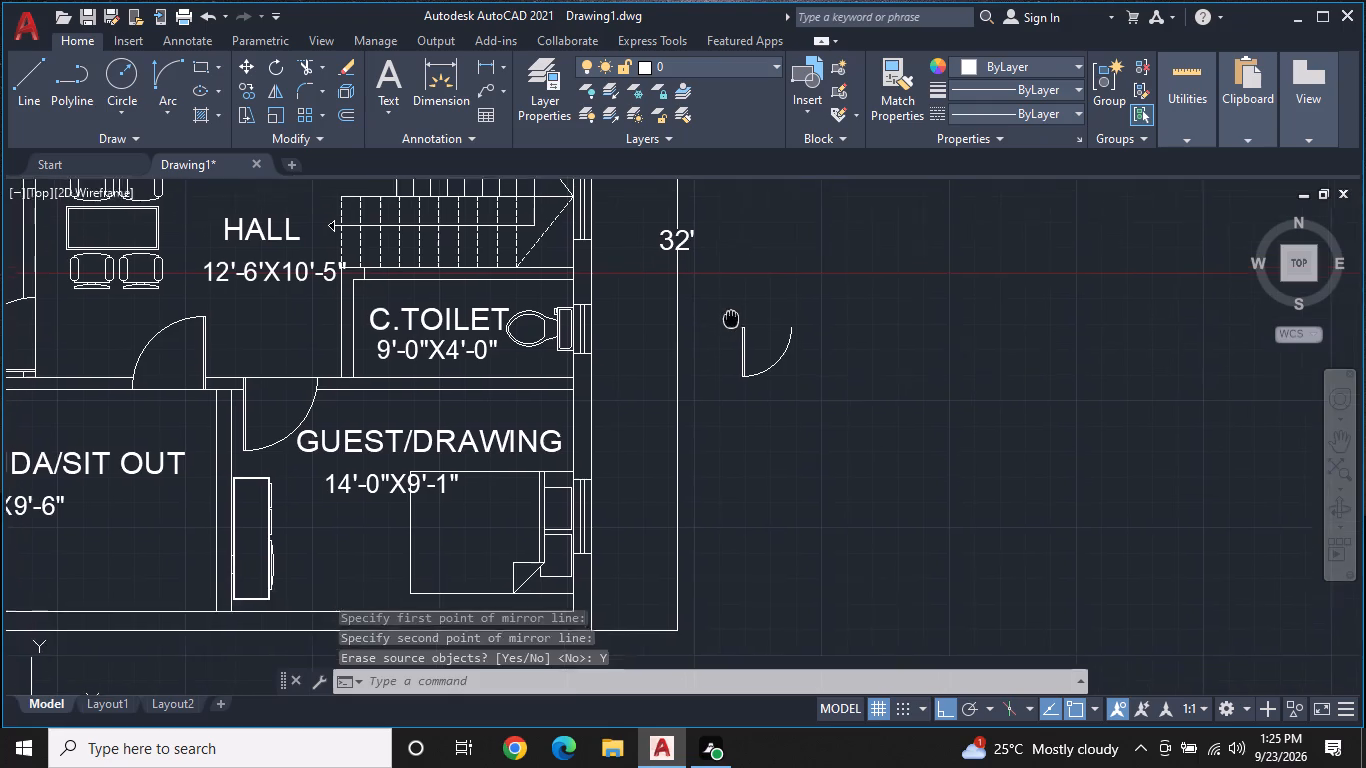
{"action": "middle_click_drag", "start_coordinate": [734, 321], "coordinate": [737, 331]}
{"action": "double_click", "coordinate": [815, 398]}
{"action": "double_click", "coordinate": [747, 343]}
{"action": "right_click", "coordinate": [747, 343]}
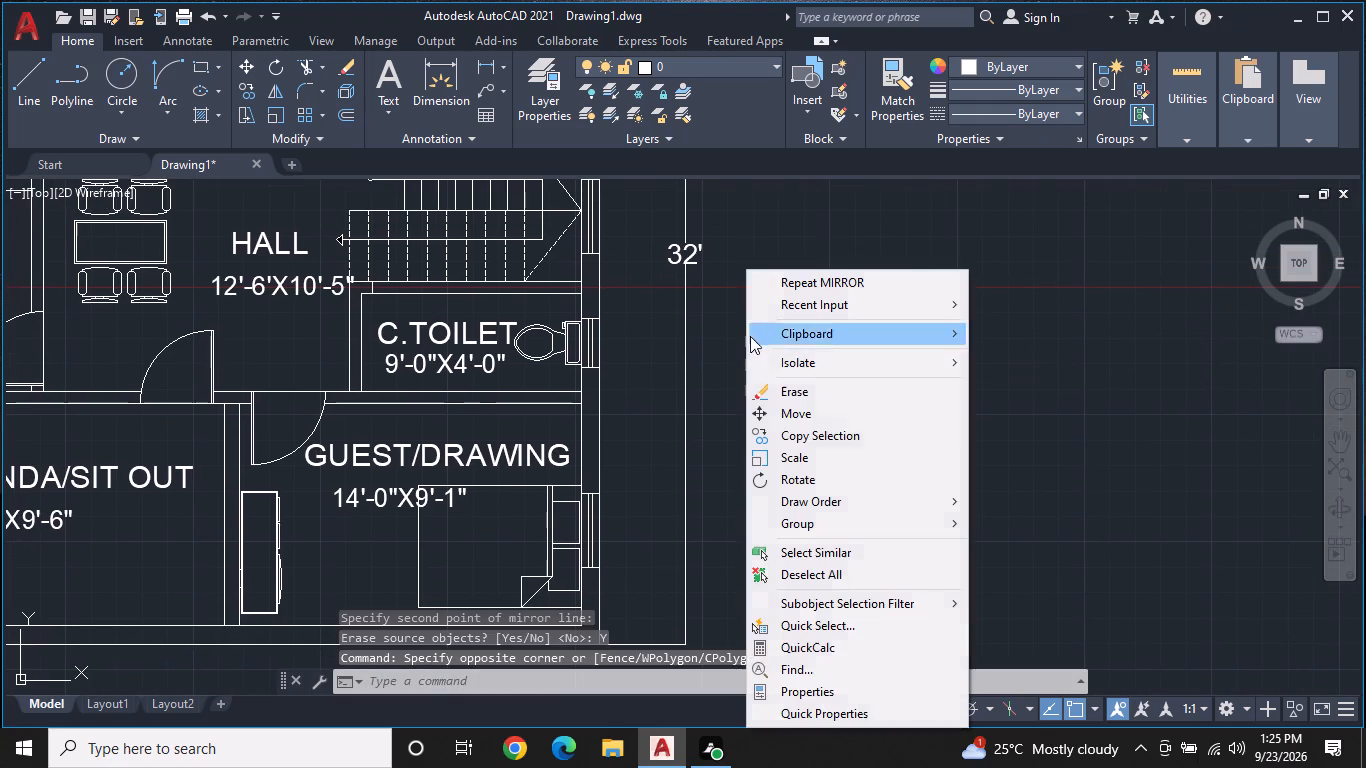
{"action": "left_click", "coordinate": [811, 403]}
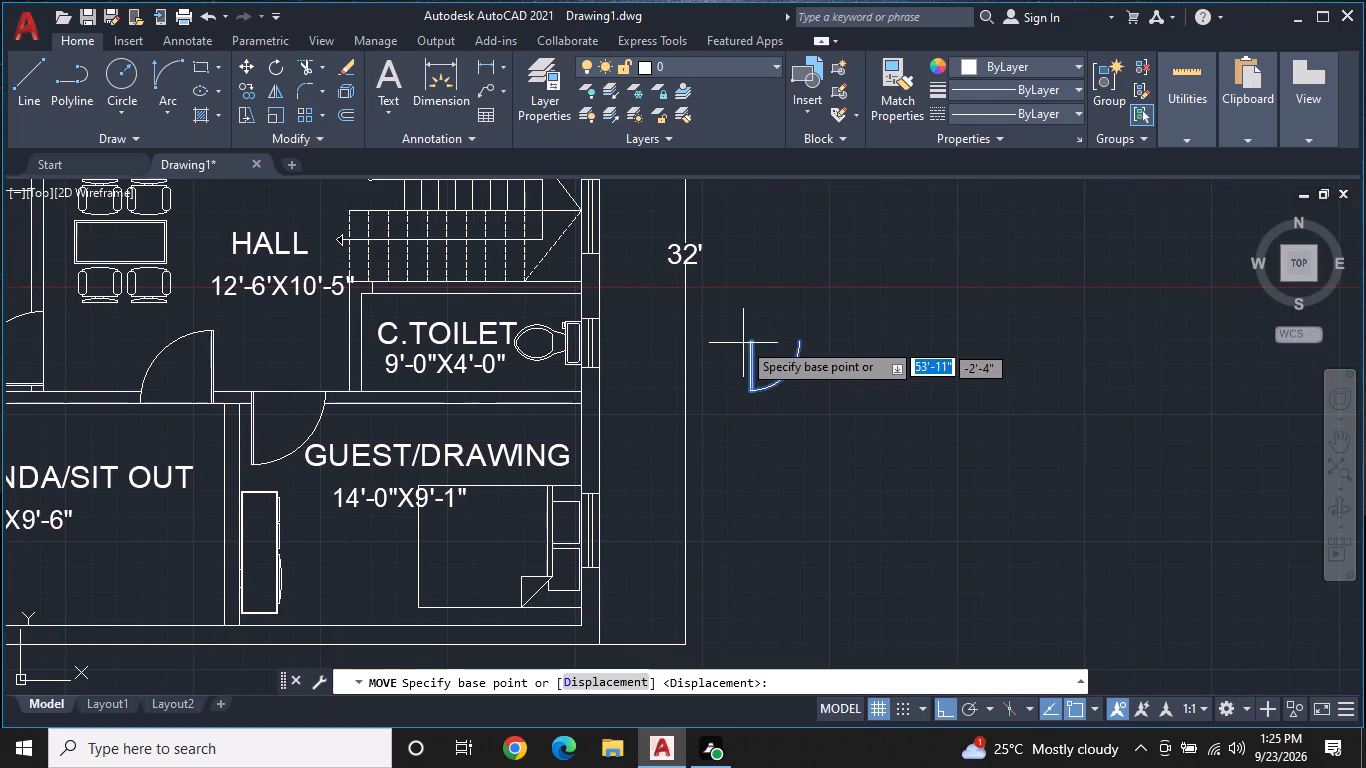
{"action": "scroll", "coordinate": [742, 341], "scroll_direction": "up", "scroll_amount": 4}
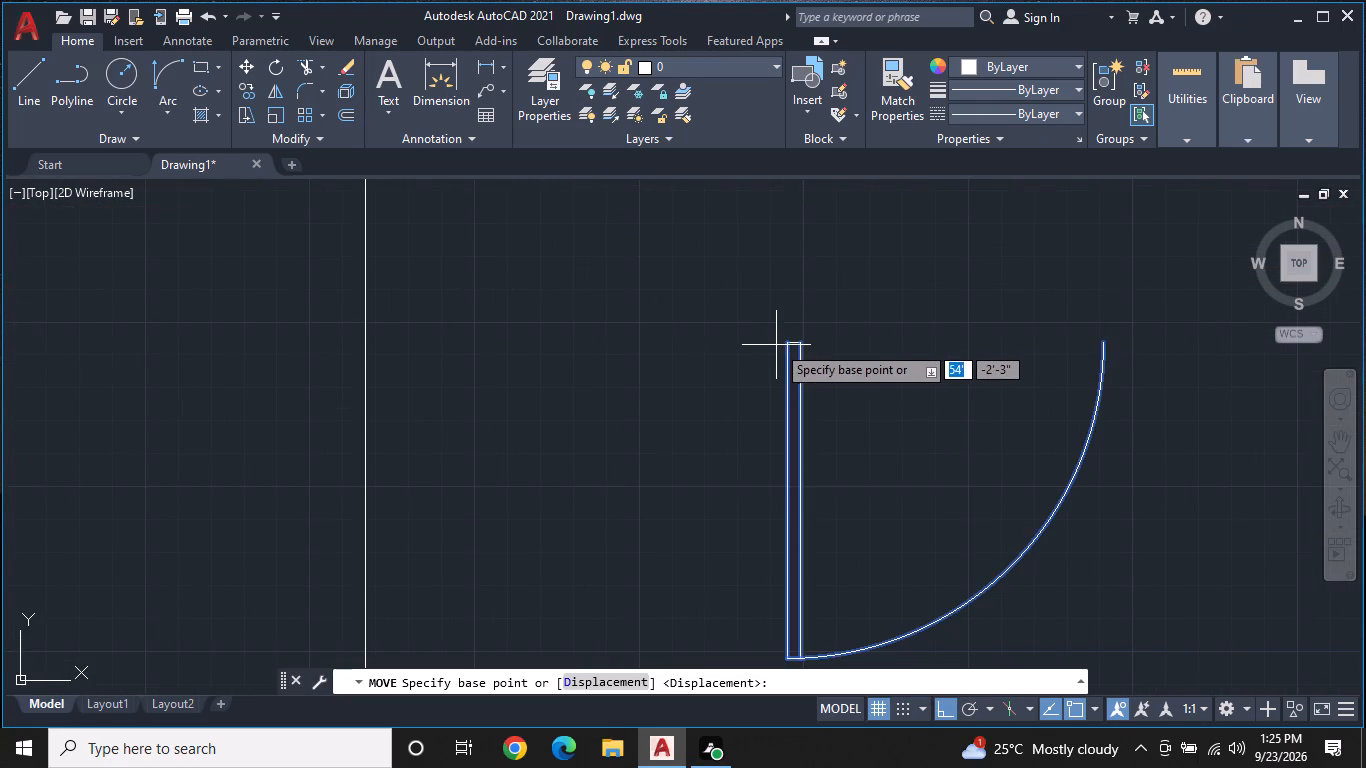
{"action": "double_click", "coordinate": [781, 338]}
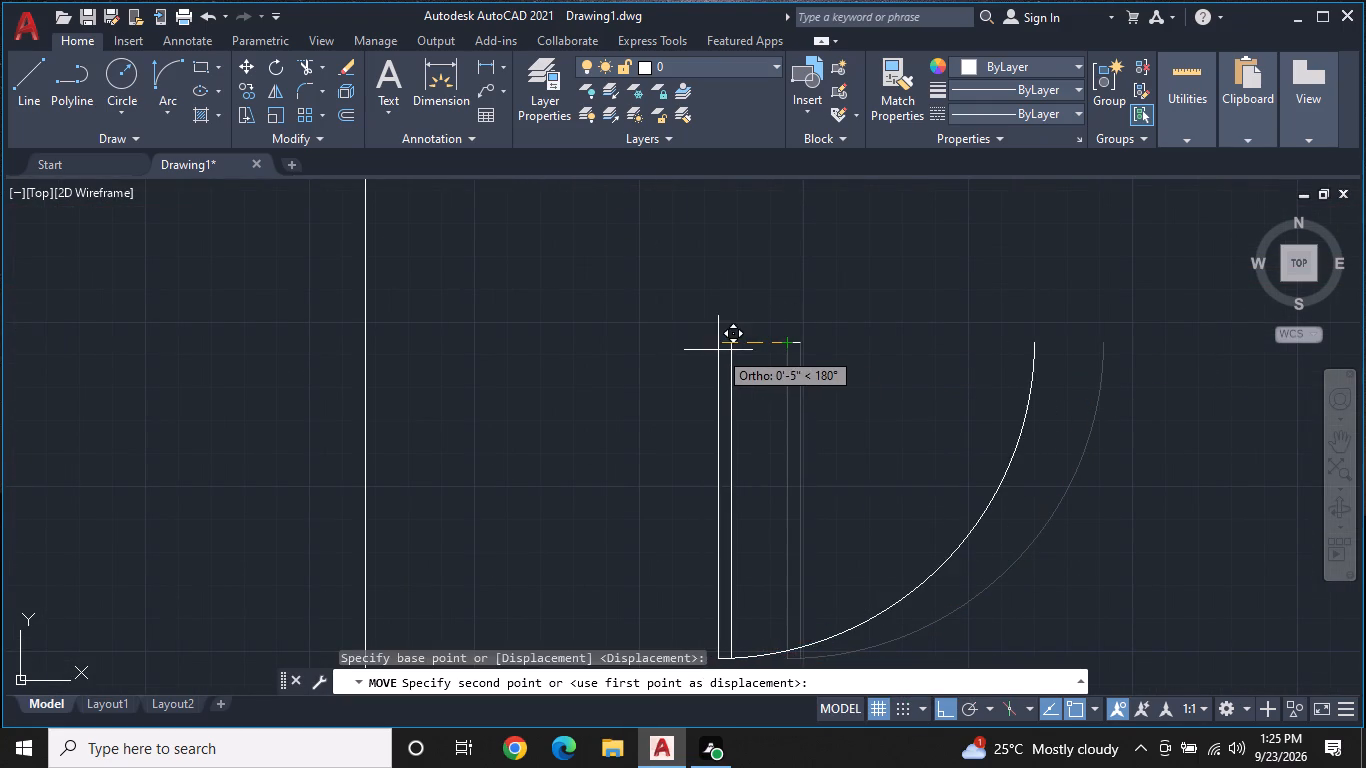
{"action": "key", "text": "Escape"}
Move the 2' door by its leaf's upper outer corner onto the jamb point of the wall between C.TOILET and the staircase, with Ortho off.
{"action": "left_click", "coordinate": [1119, 563]}
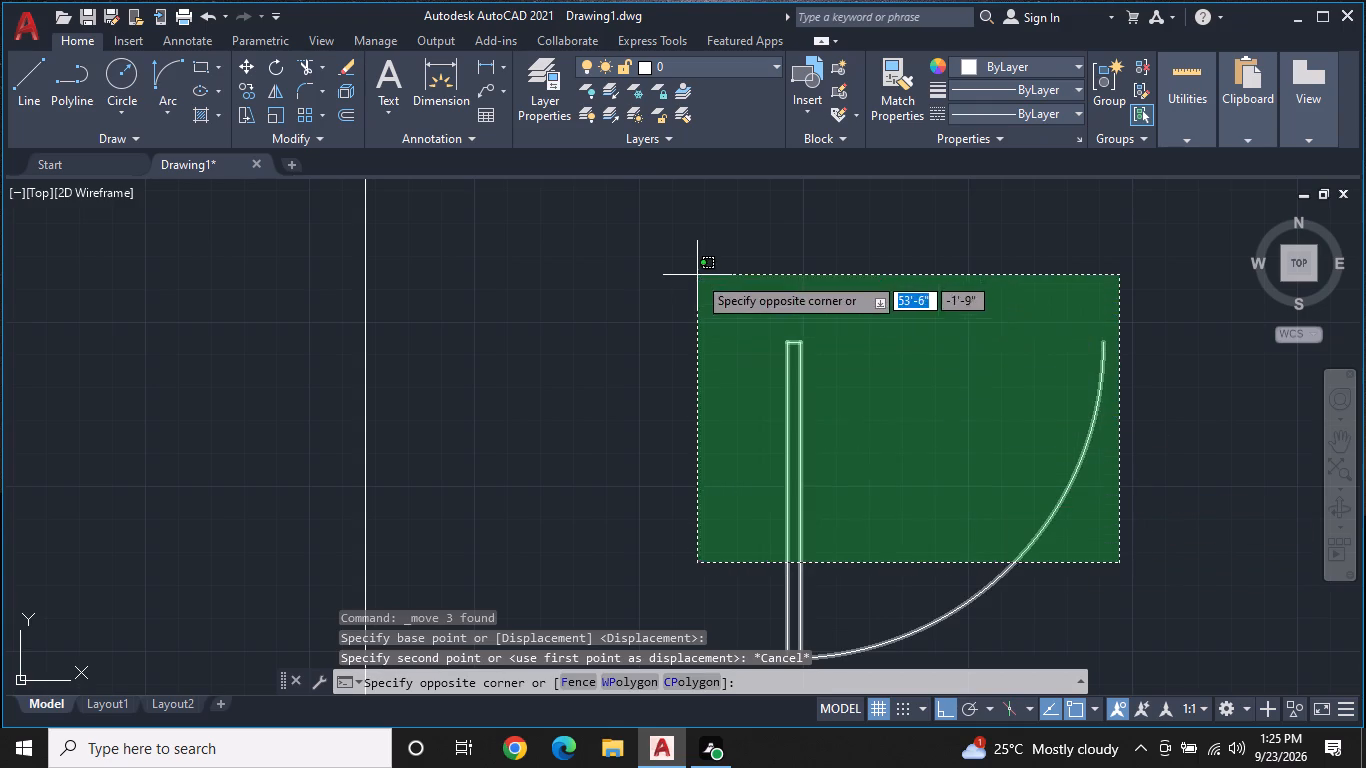
{"action": "left_click", "coordinate": [697, 275]}
{"action": "right_click", "coordinate": [797, 363]}
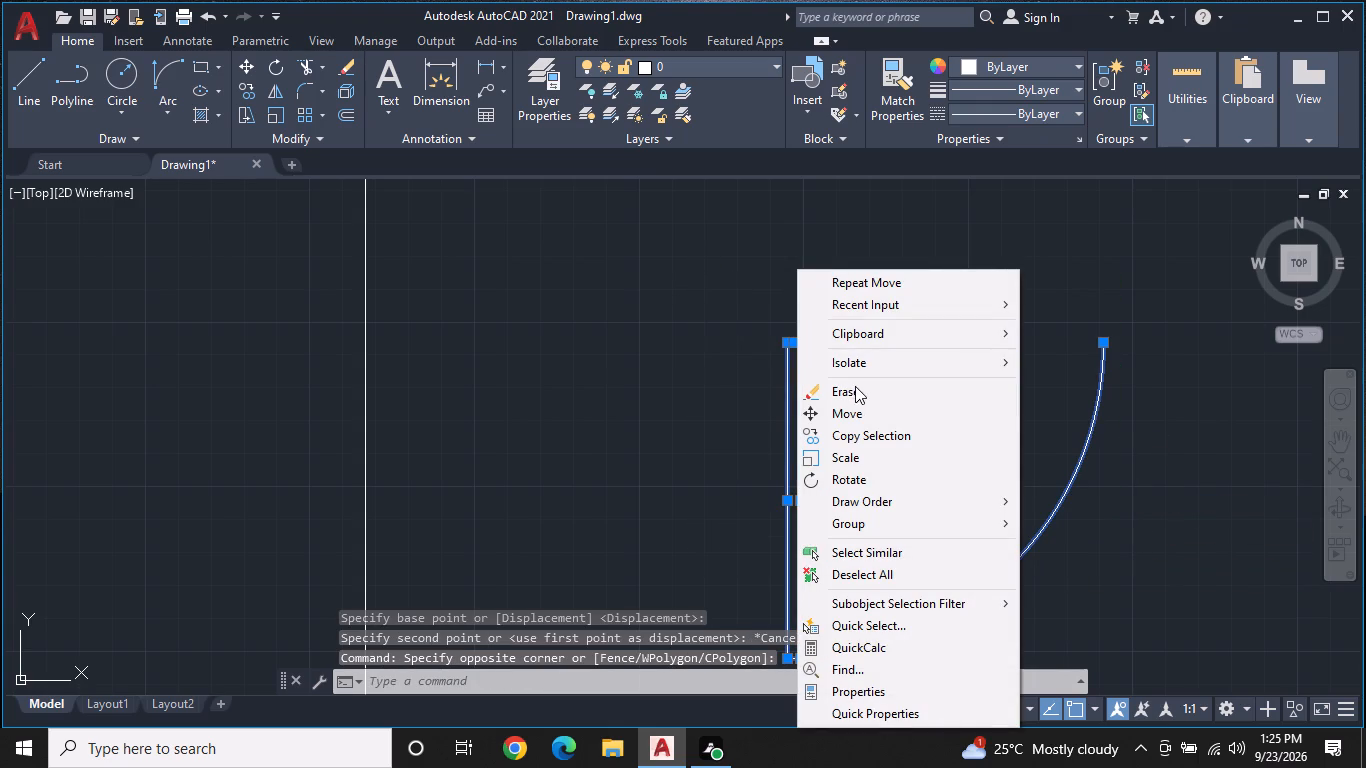
{"action": "left_click", "coordinate": [857, 409]}
{"action": "scroll", "coordinate": [780, 346], "scroll_direction": "up", "scroll_amount": 2}
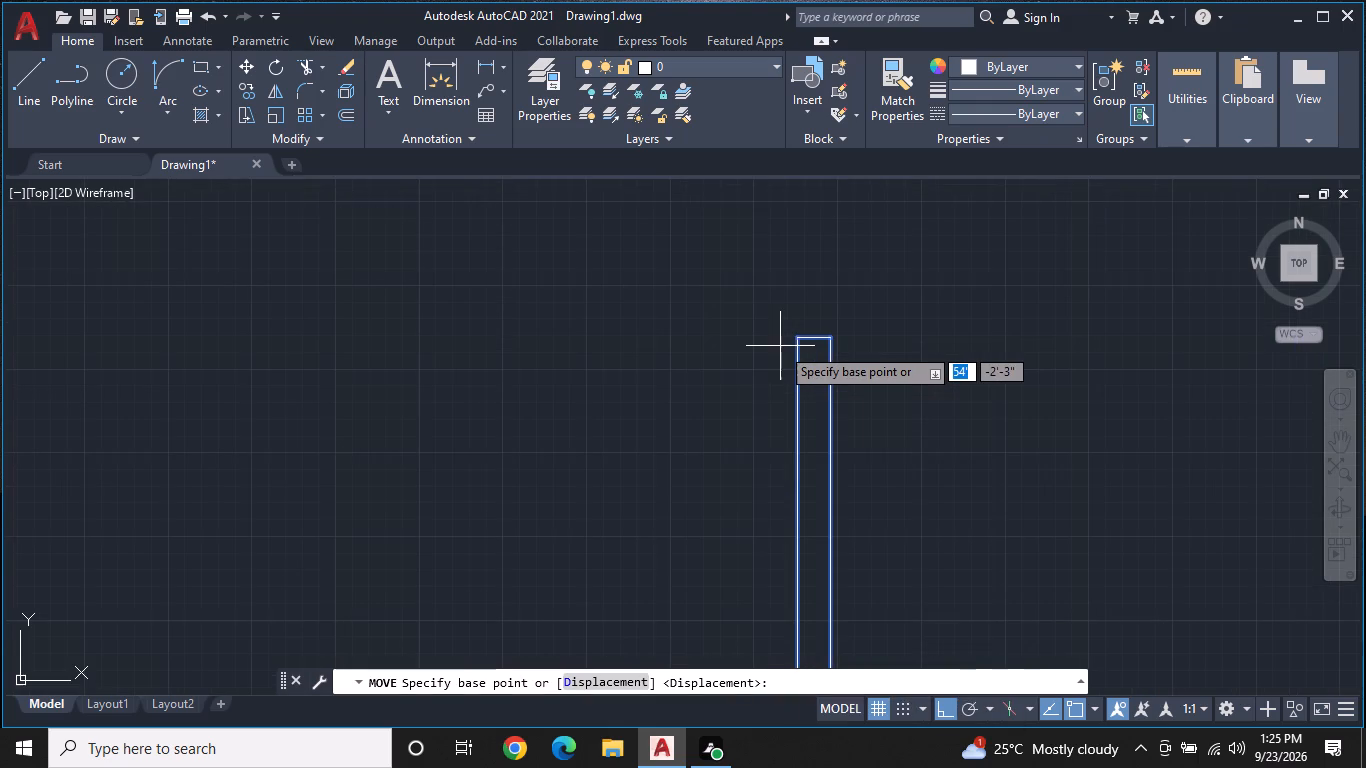
{"action": "left_click", "coordinate": [797, 338]}
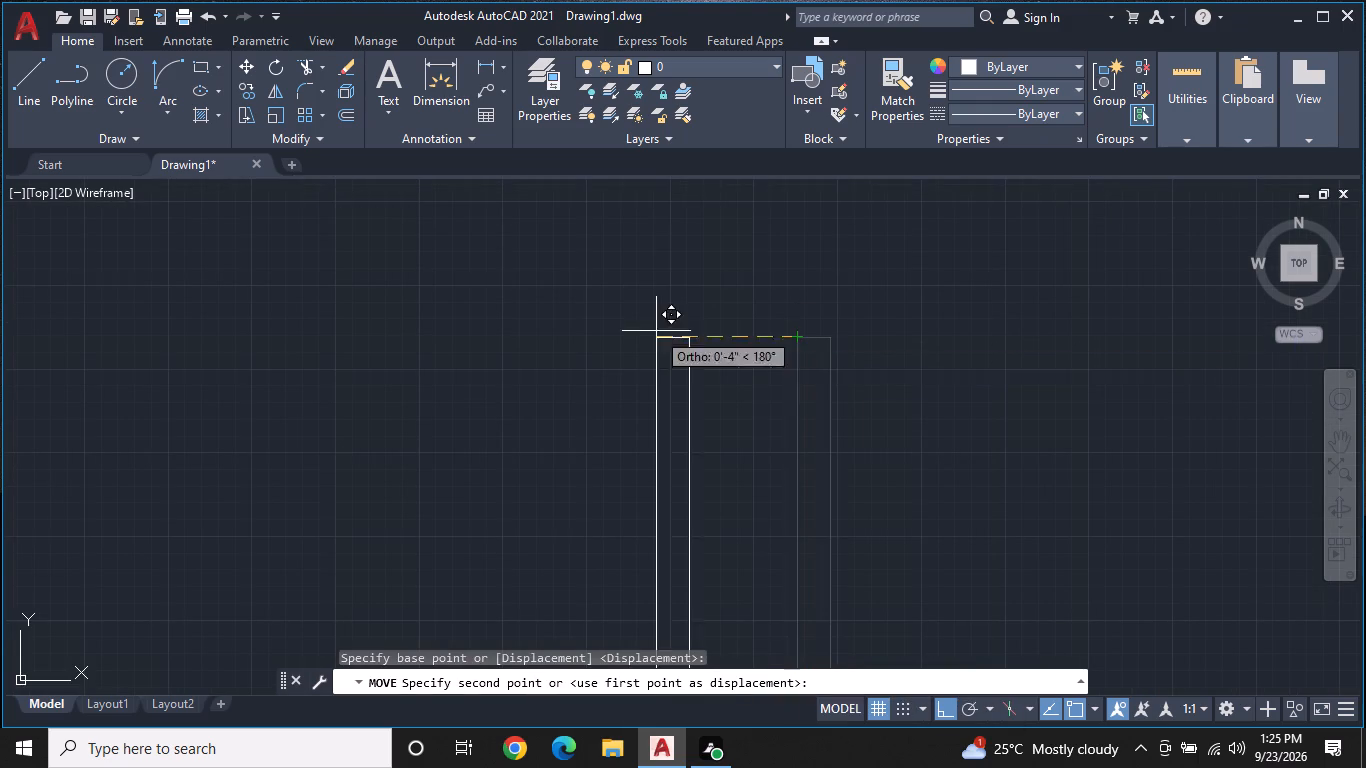
{"action": "scroll", "coordinate": [434, 285], "scroll_direction": "down", "scroll_amount": 3}
{"action": "middle_click_drag", "start_coordinate": [370, 297], "coordinate": [718, 320]}
{"action": "scroll", "coordinate": [719, 320], "scroll_direction": "down", "scroll_amount": 2}
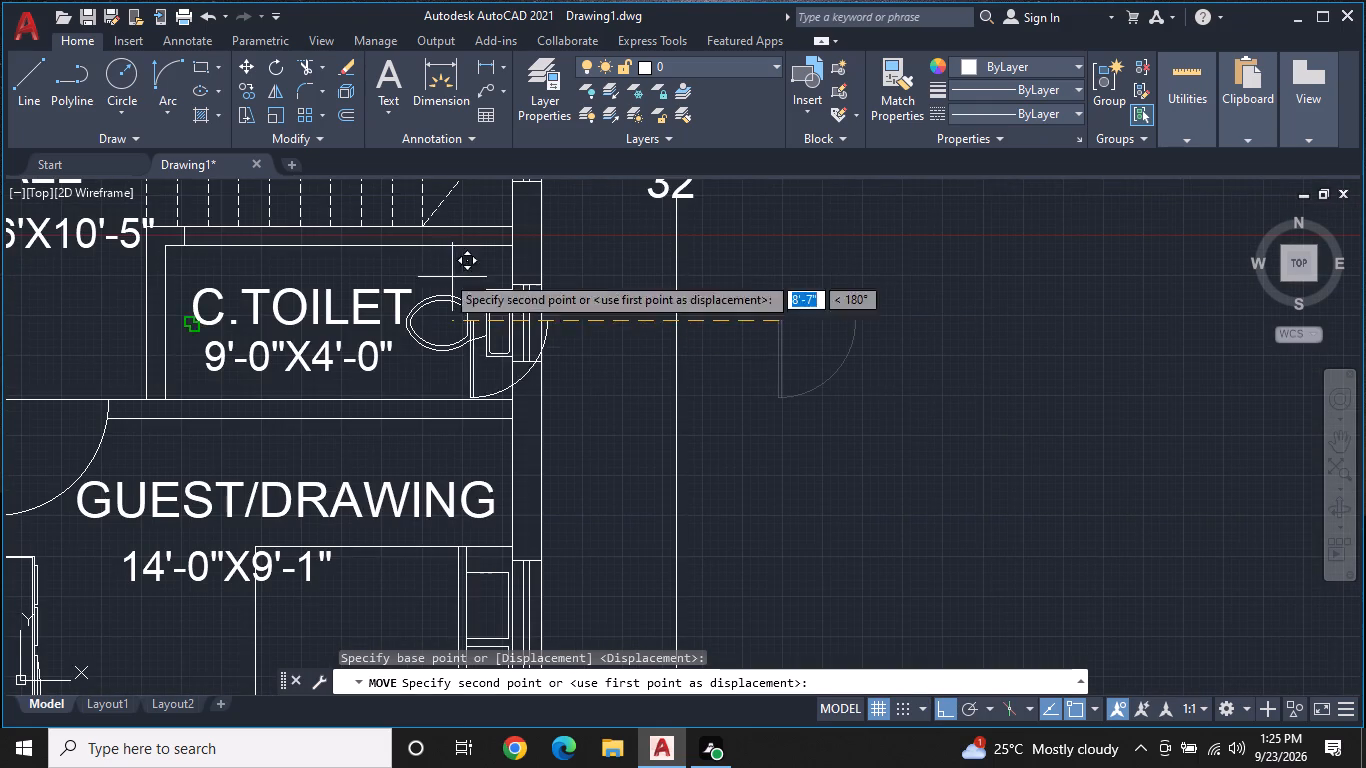
{"action": "middle_click_drag", "start_coordinate": [421, 267], "coordinate": [657, 340]}
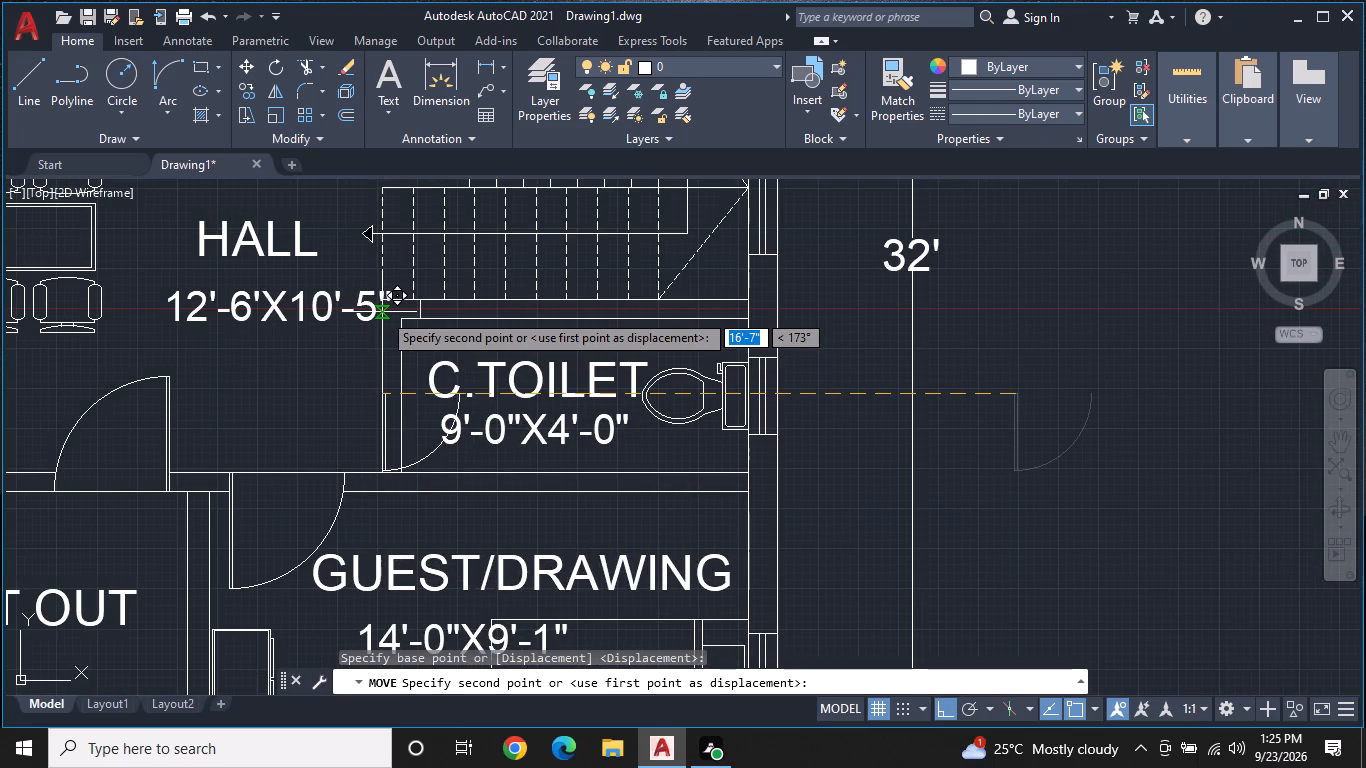
{"action": "key", "text": "F8"}
{"action": "scroll", "coordinate": [382, 312], "scroll_direction": "up", "scroll_amount": 2}
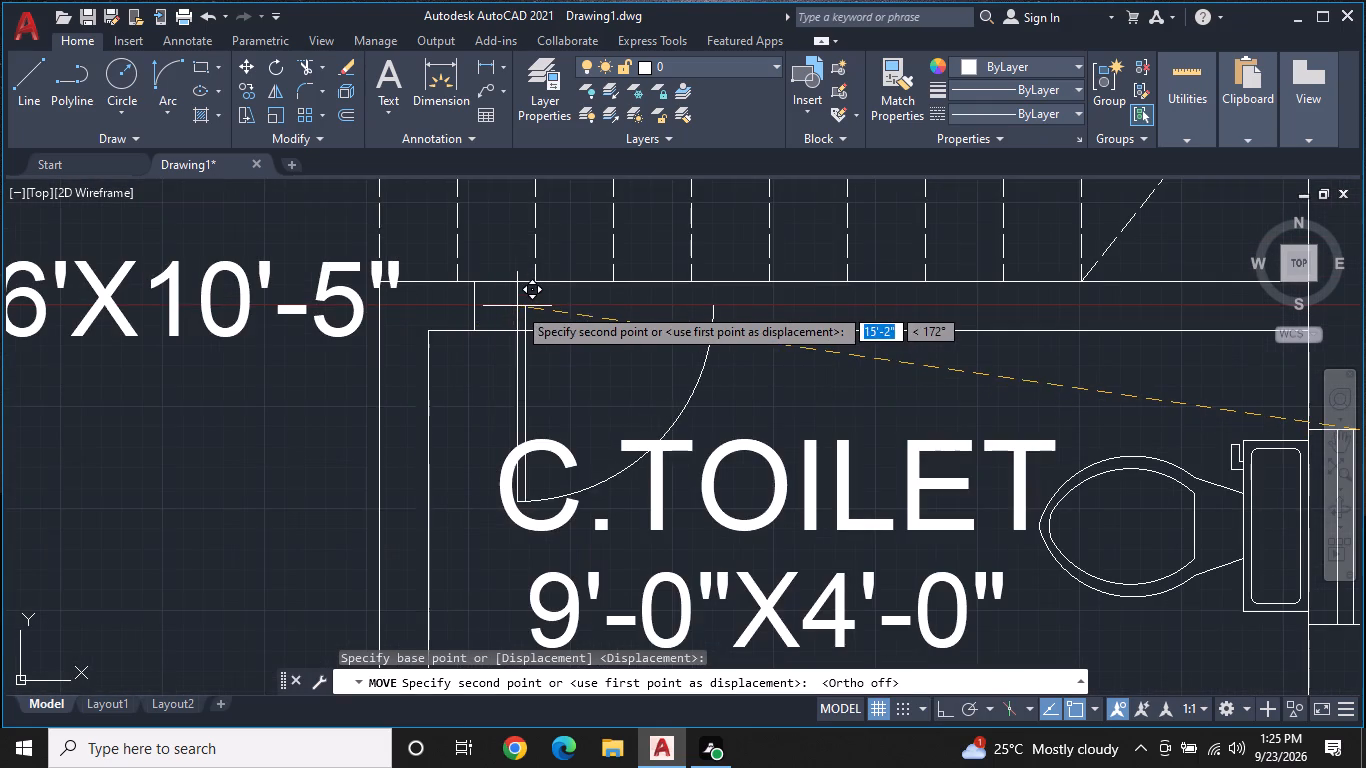
{"action": "left_click", "coordinate": [471, 280]}
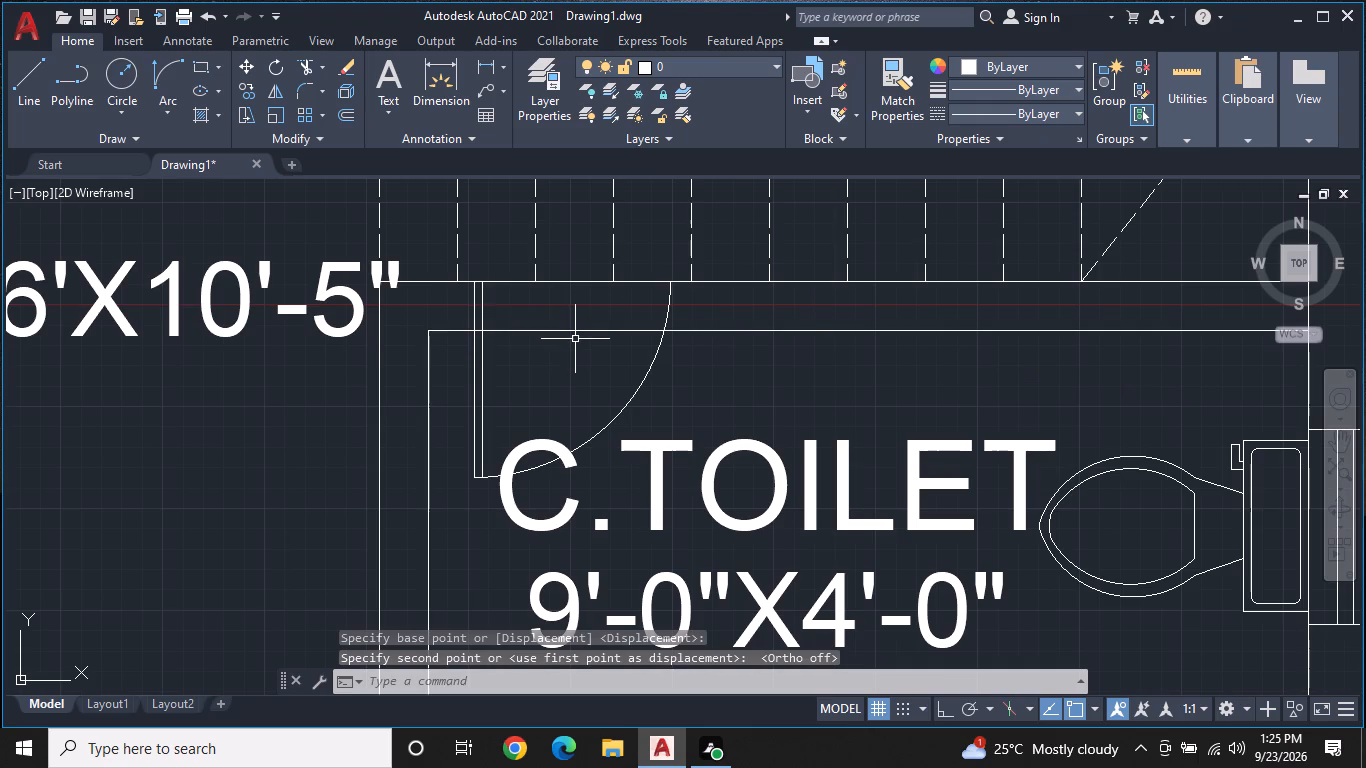
Trim the C.TOILET upper wall's inner line across the door opening and between the two door leaf lines.
{"action": "type", "text": "TR"}
{"action": "key", "text": "space"}
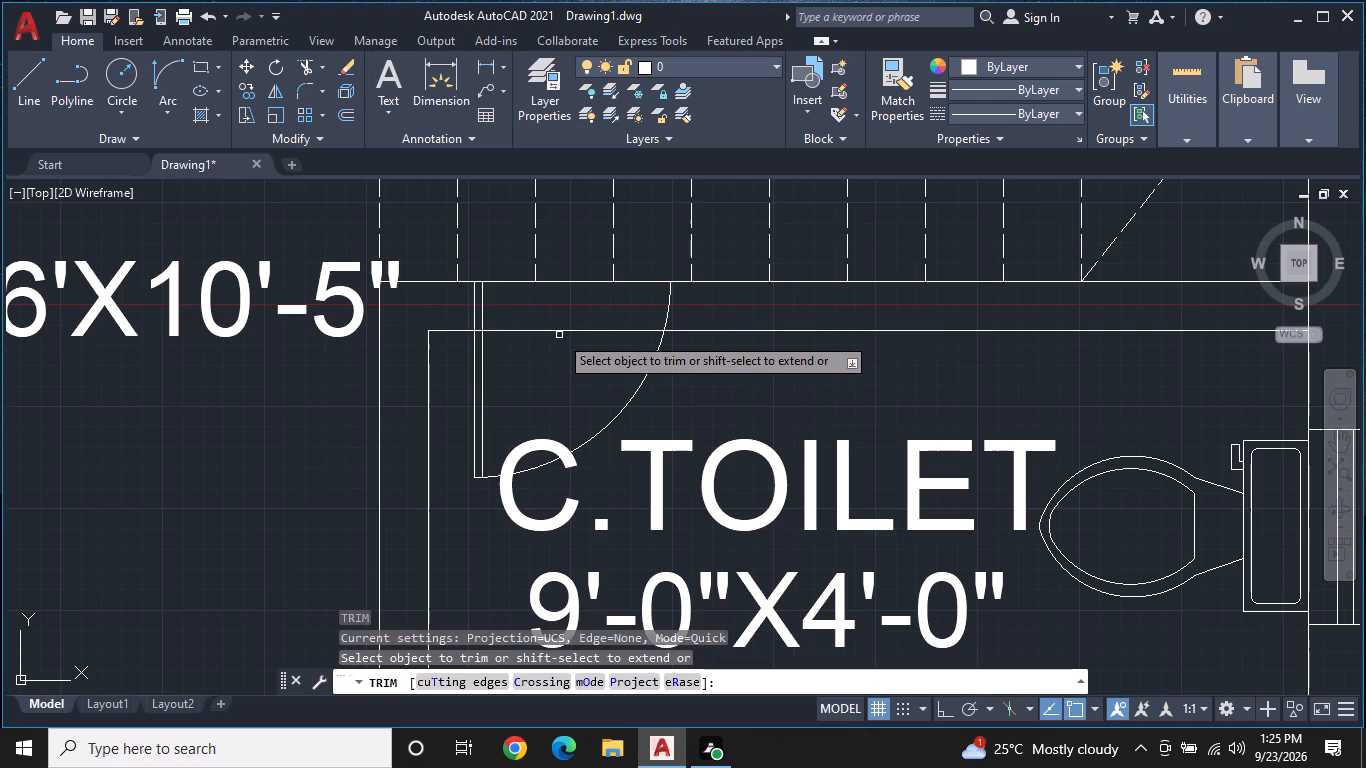
{"action": "left_click", "coordinate": [565, 329]}
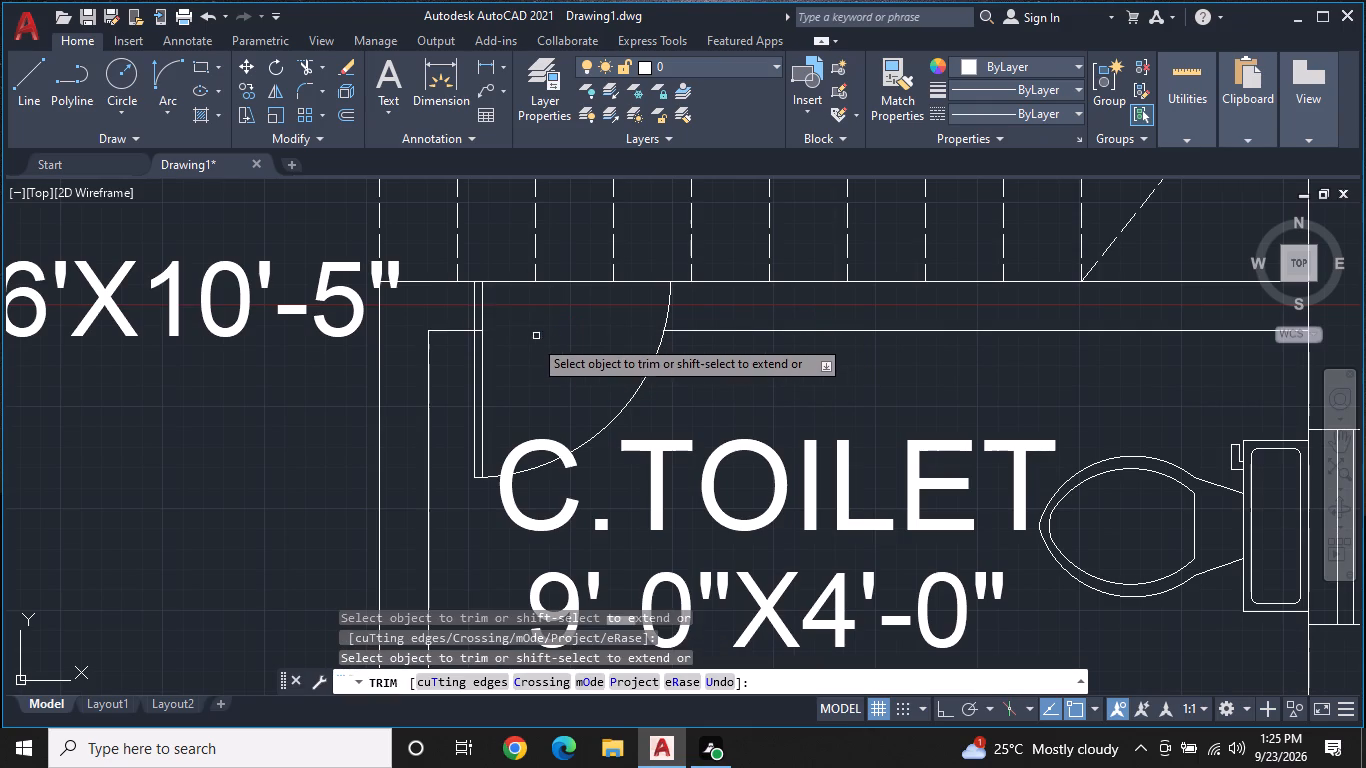
{"action": "scroll", "coordinate": [467, 340], "scroll_direction": "up", "scroll_amount": 3}
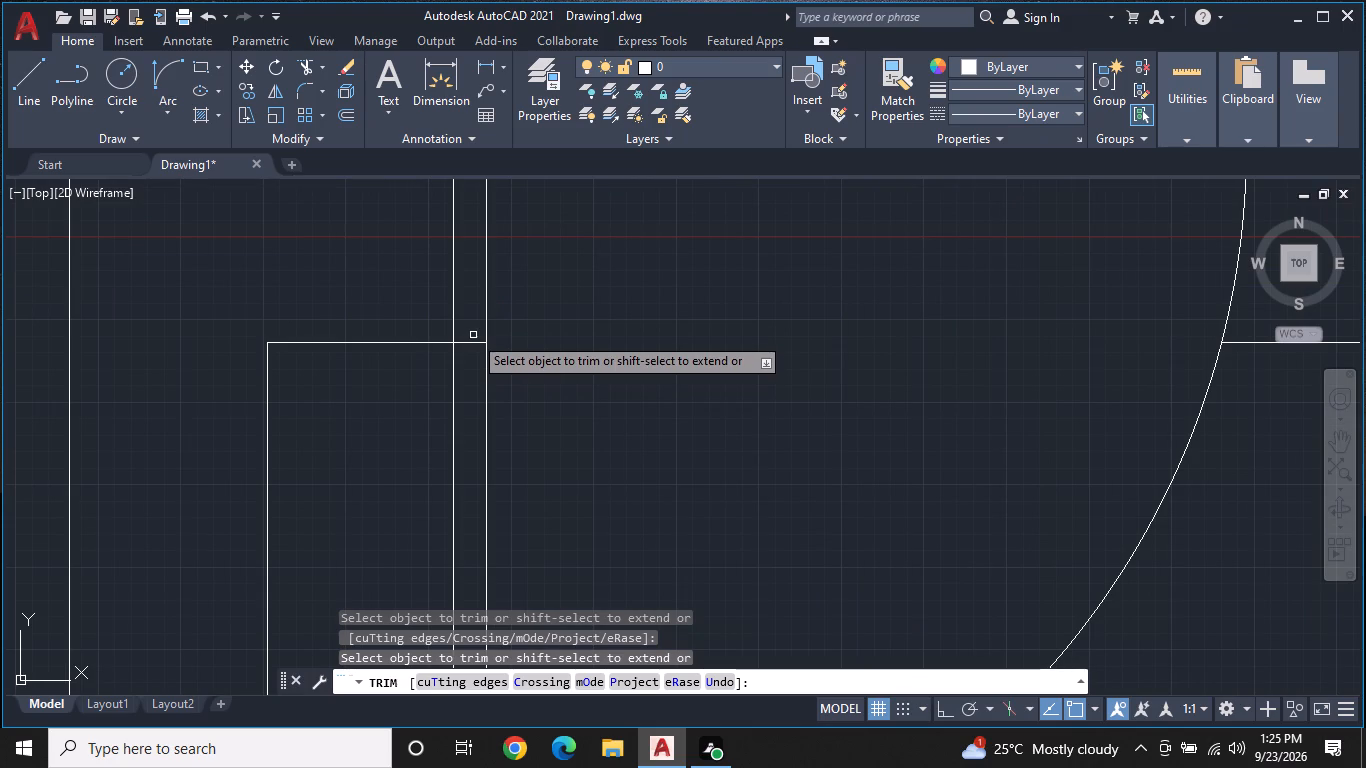
{"action": "left_click", "coordinate": [473, 335]}
{"action": "left_click", "coordinate": [479, 354]}
{"action": "scroll", "coordinate": [479, 354], "scroll_direction": "down", "scroll_amount": 4}
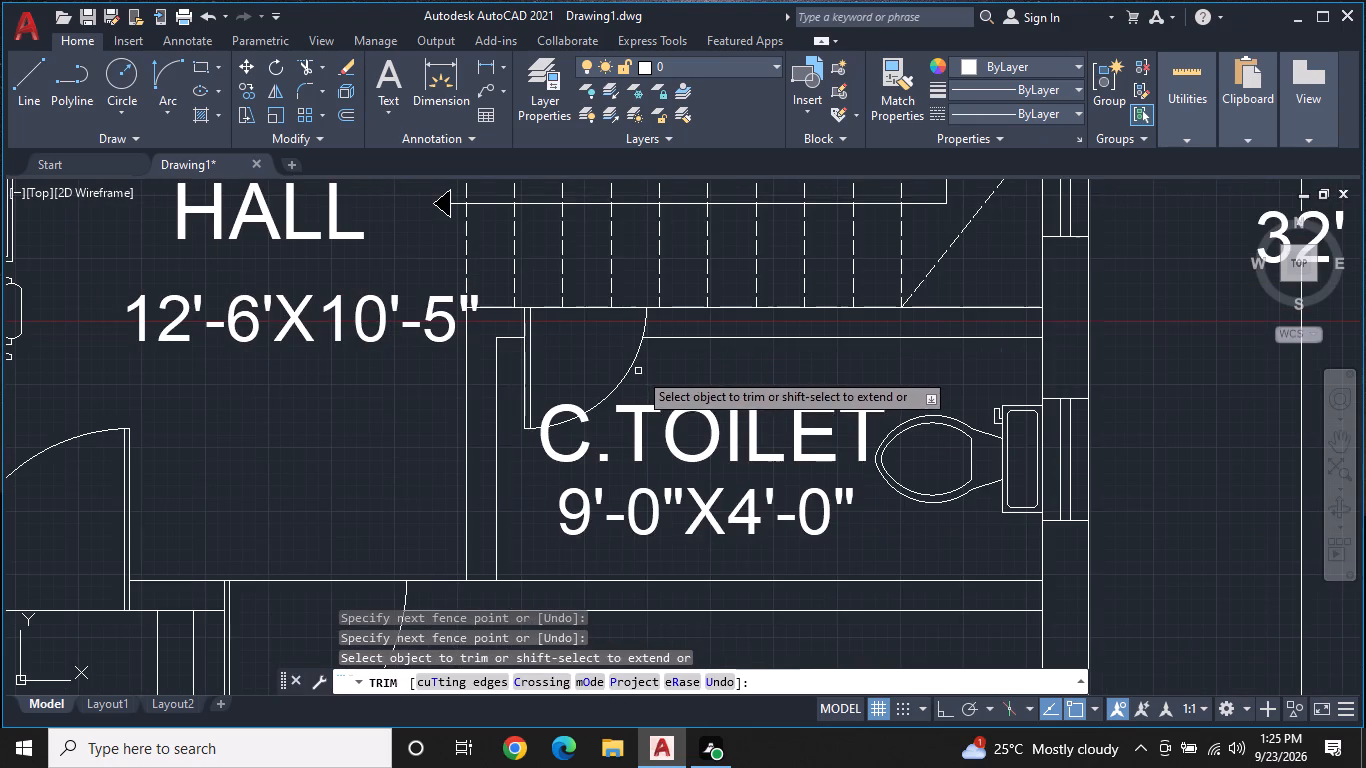
{"action": "key", "text": "Escape"}
Start a solid hatch in colour 99,100,102 and fill the outer wall from the kitchen window around to the guest room window.
{"action": "middle_click_drag", "start_coordinate": [638, 371], "coordinate": [507, 278]}
{"action": "scroll", "coordinate": [493, 276], "scroll_direction": "down", "scroll_amount": 2}
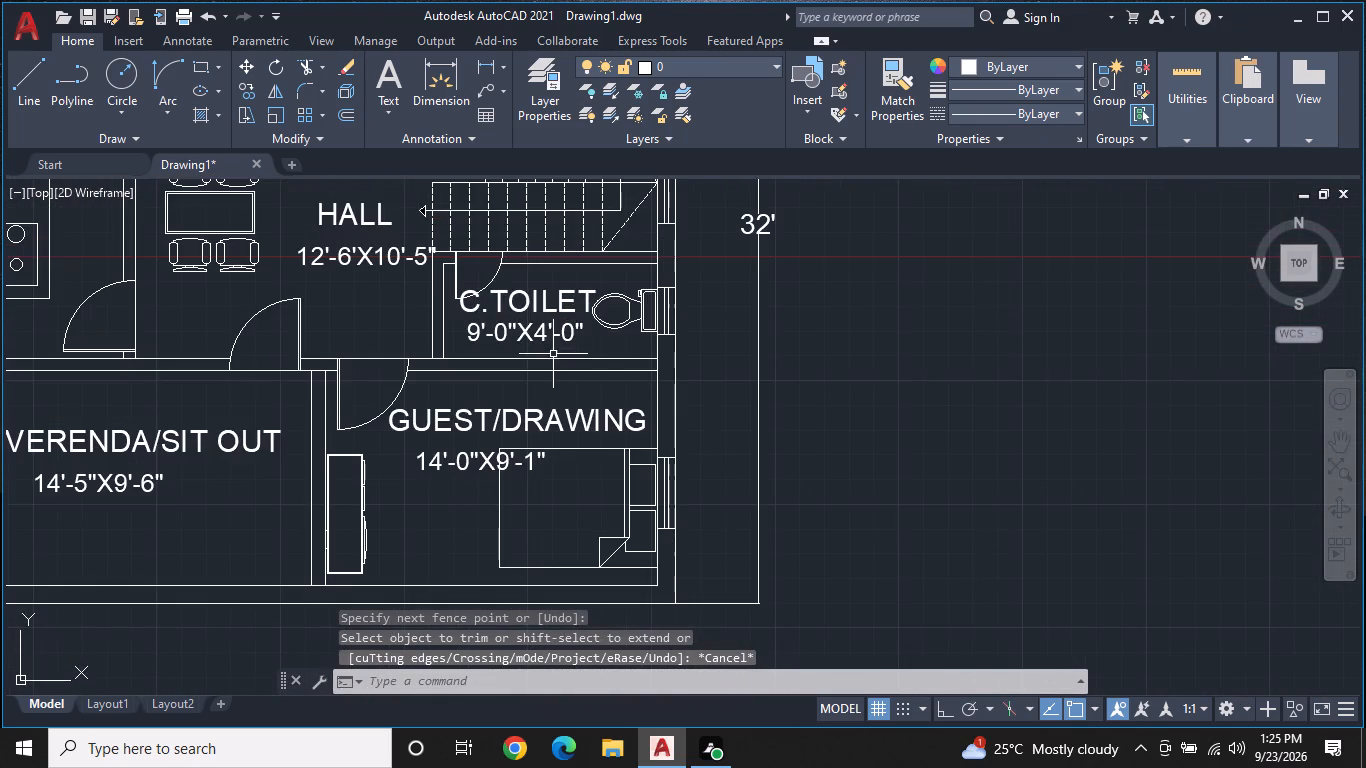
{"action": "middle_click_drag", "start_coordinate": [553, 355], "coordinate": [638, 339]}
{"action": "scroll", "coordinate": [638, 339], "scroll_direction": "down", "scroll_amount": 1}
{"action": "middle_click_drag", "start_coordinate": [636, 387], "coordinate": [769, 401]}
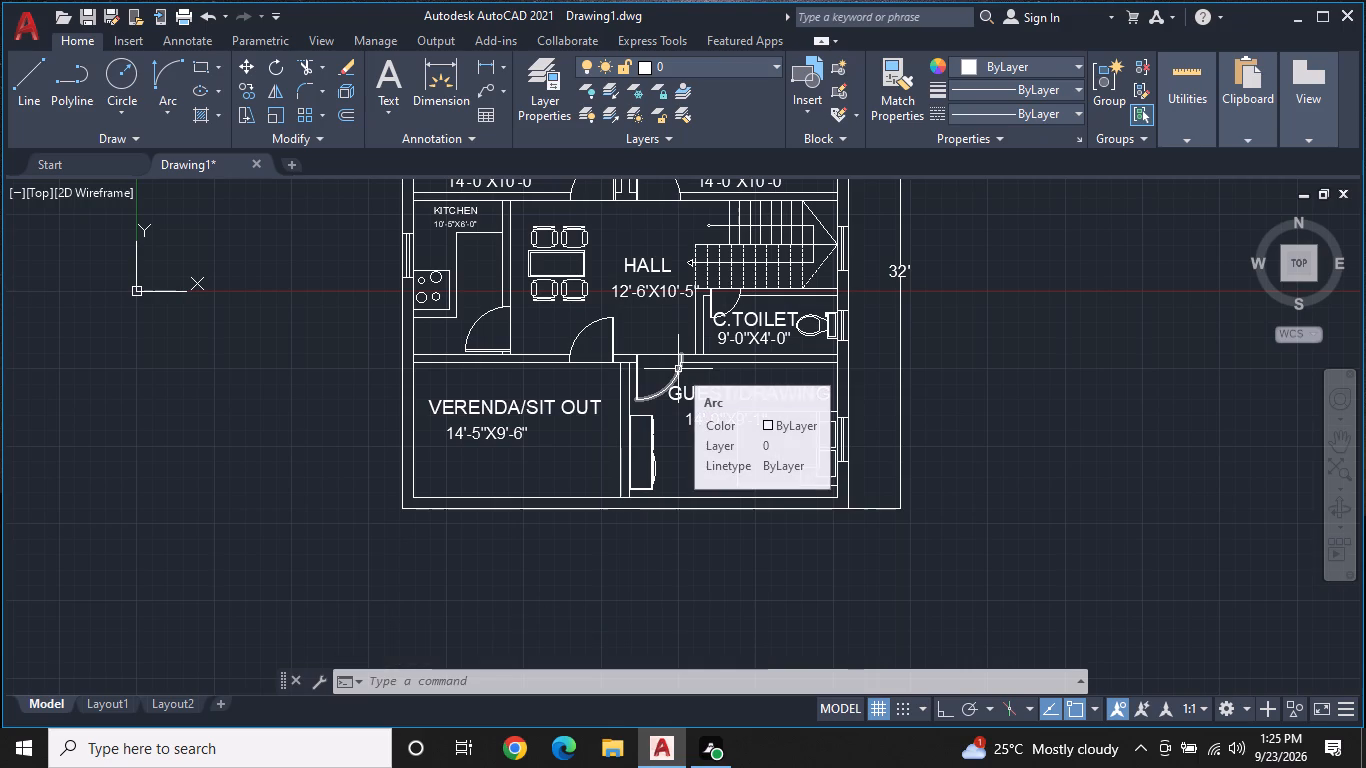
{"action": "type", "text": "H"}
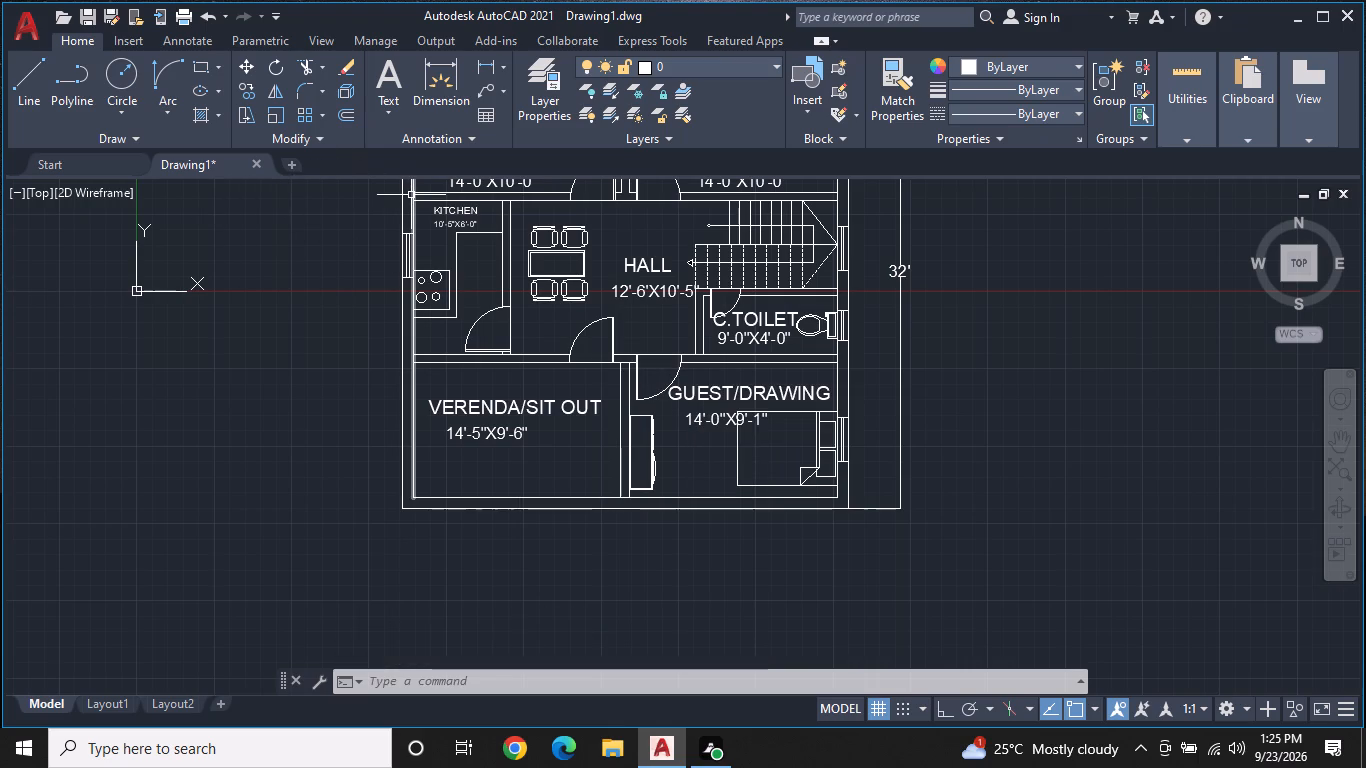
{"action": "key", "text": "space"}
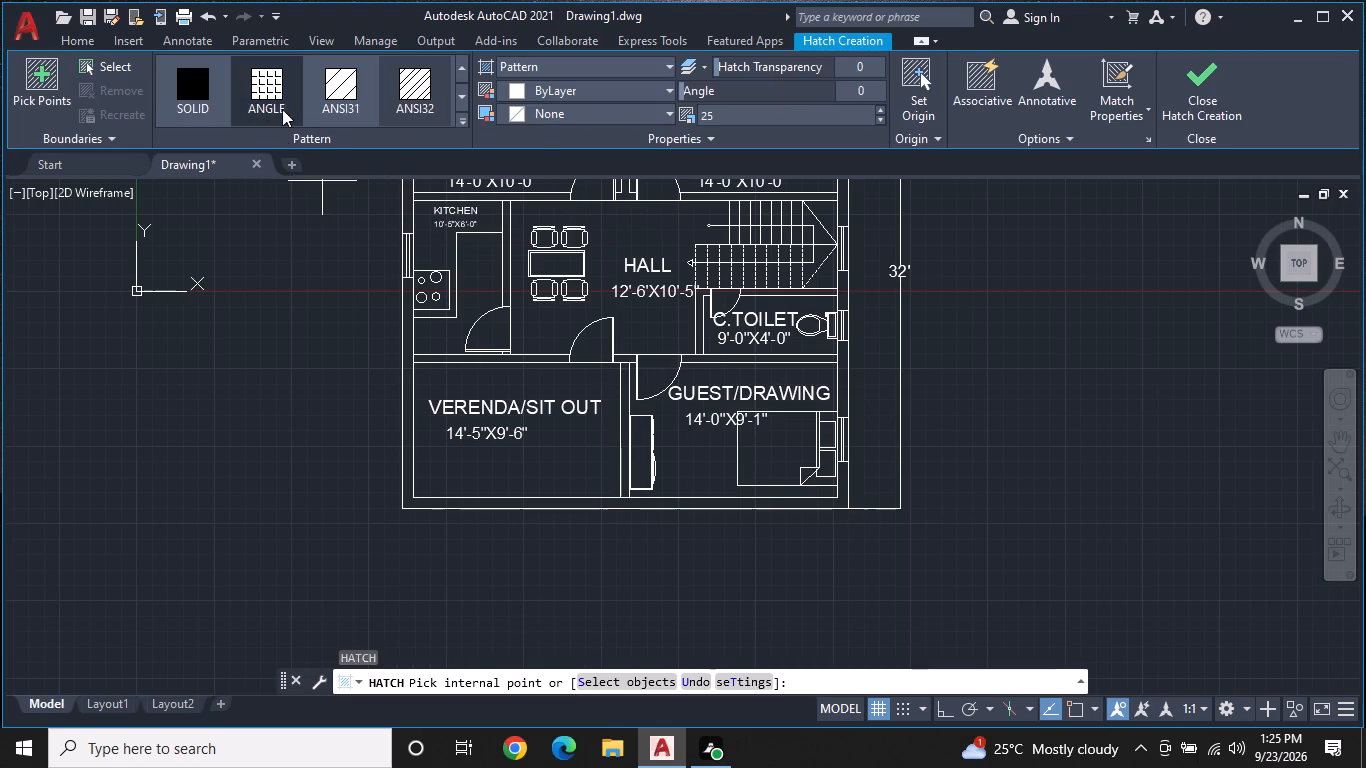
{"action": "left_click", "coordinate": [191, 80]}
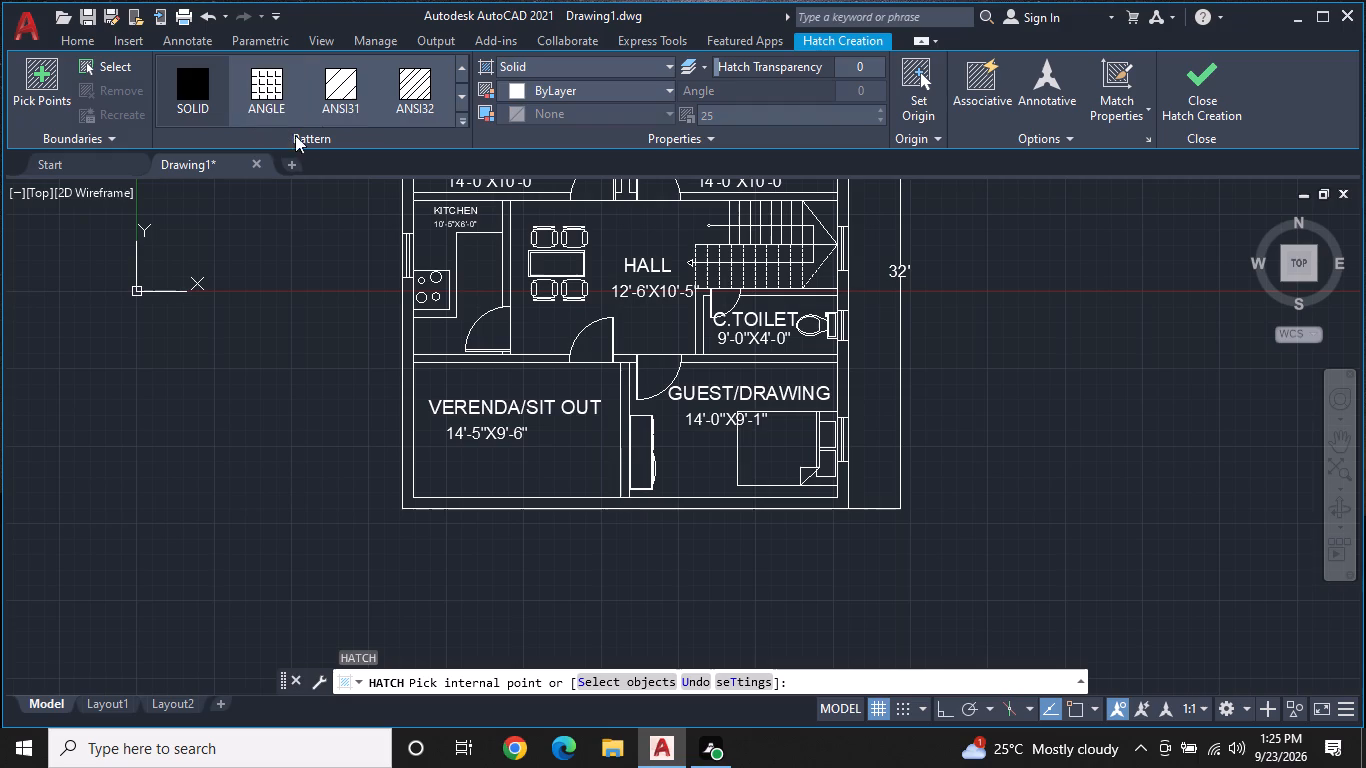
{"action": "left_click", "coordinate": [575, 94]}
{"action": "left_click", "coordinate": [508, 216]}
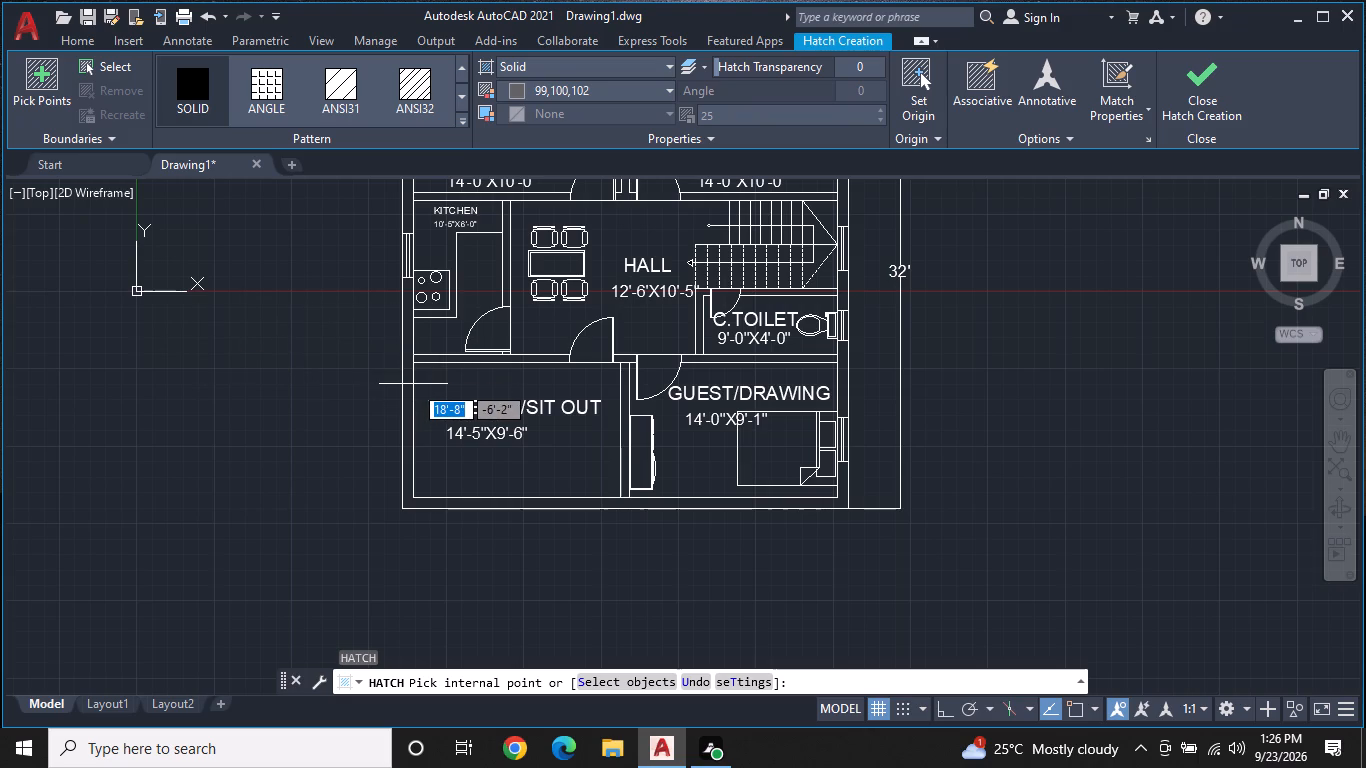
{"action": "scroll", "coordinate": [404, 392], "scroll_direction": "up", "scroll_amount": 1}
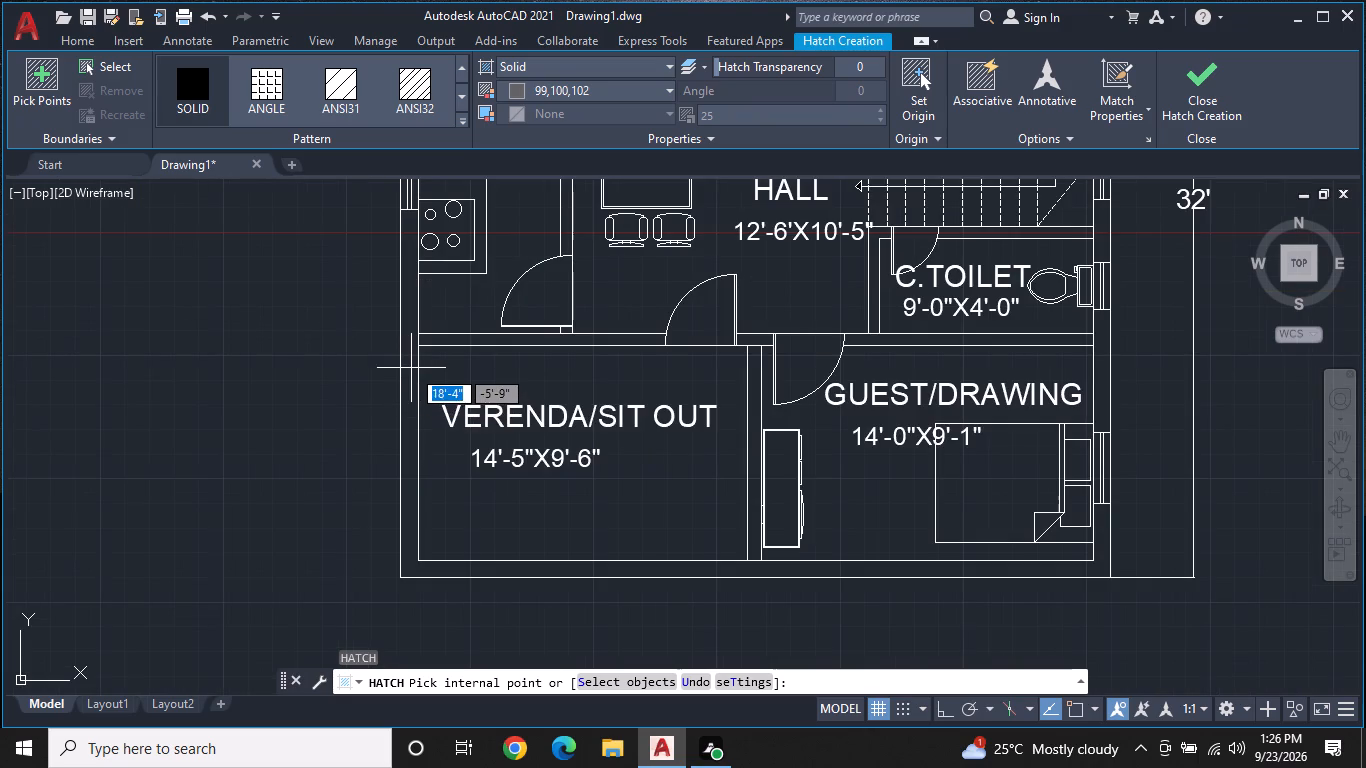
{"action": "left_click", "coordinate": [411, 368]}
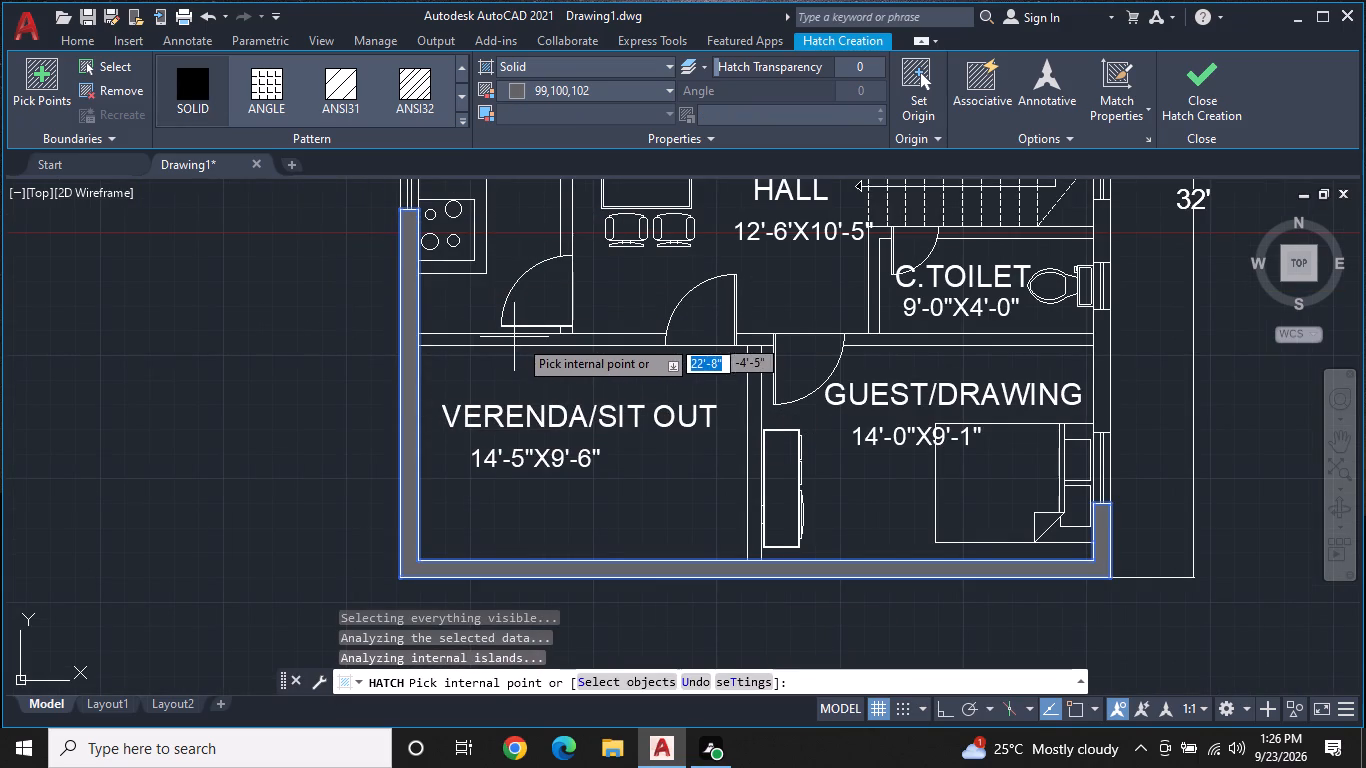
Add the wall above VERENDA/SIT OUT, the stub at the kitchen door, and the VERENDA–GUEST/DRAWING partition to the solid hatch.
{"action": "left_click", "coordinate": [518, 338]}
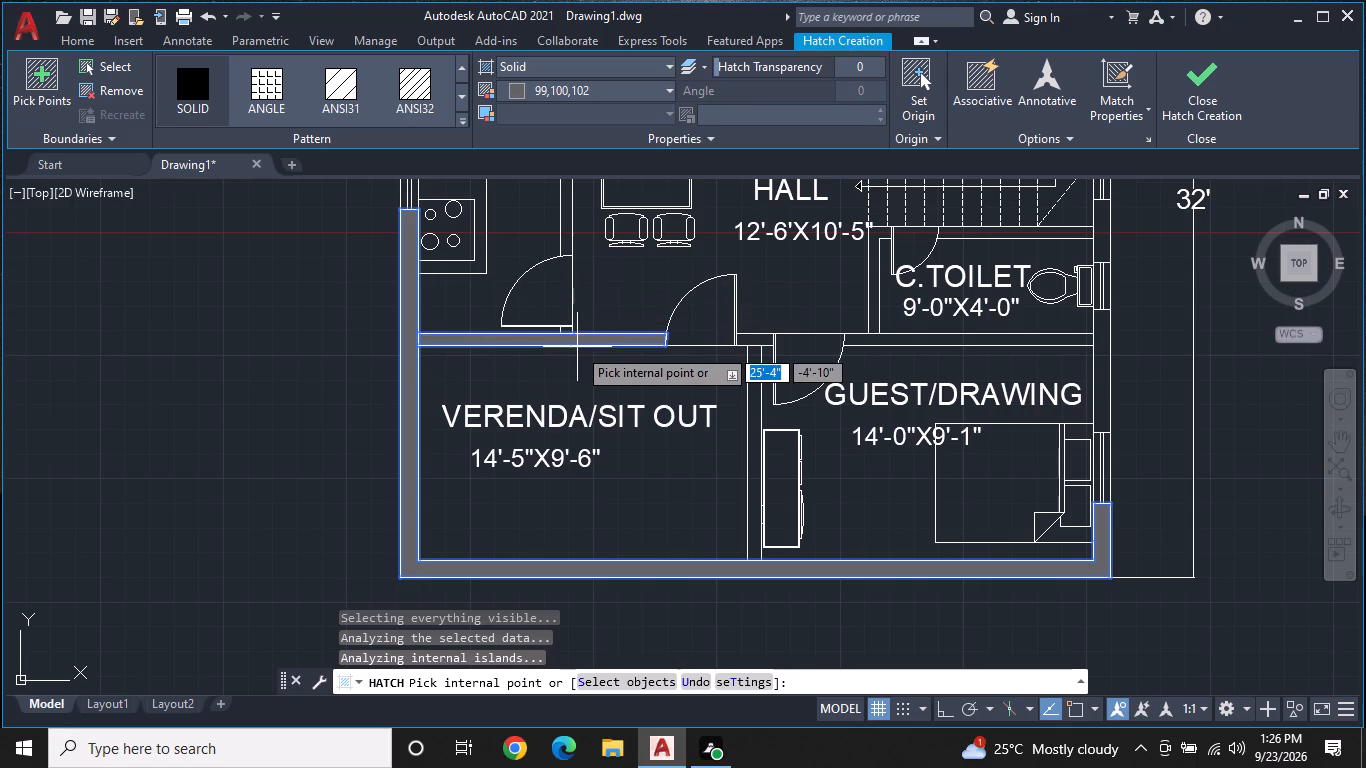
{"action": "scroll", "coordinate": [577, 347], "scroll_direction": "up", "scroll_amount": 3}
{"action": "left_click", "coordinate": [549, 302]}
{"action": "scroll", "coordinate": [606, 349], "scroll_direction": "down", "scroll_amount": 3}
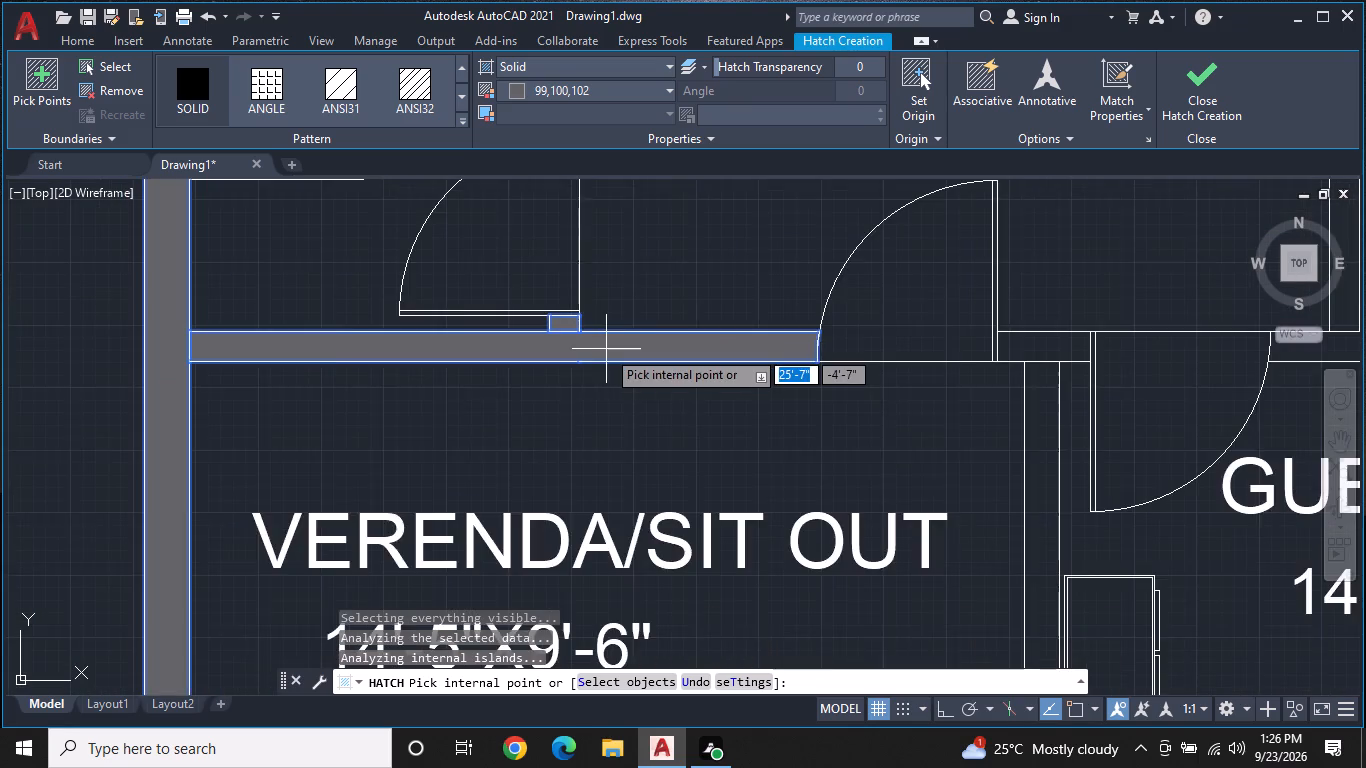
{"action": "scroll", "coordinate": [621, 346], "scroll_direction": "down", "scroll_amount": 1}
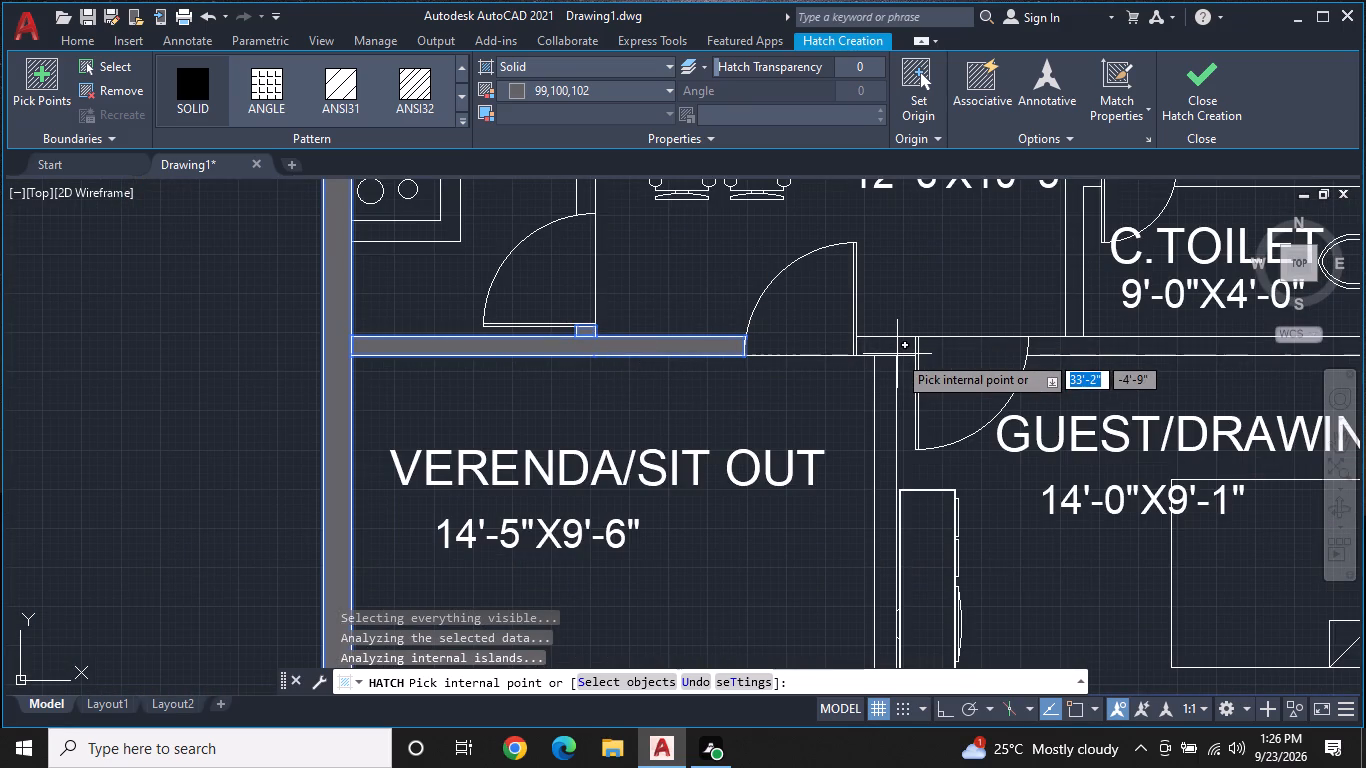
{"action": "left_click", "coordinate": [895, 345]}
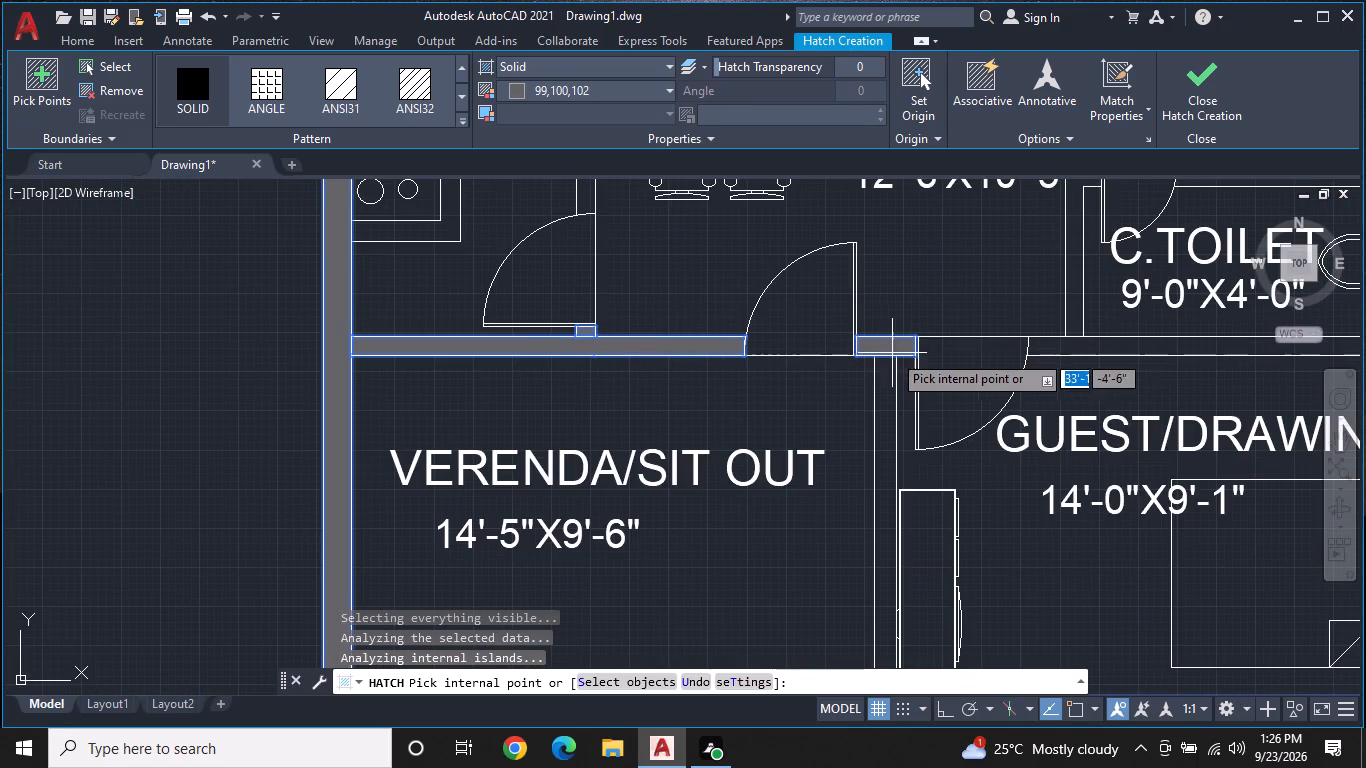
{"action": "left_click", "coordinate": [885, 377]}
{"action": "scroll", "coordinate": [885, 377], "scroll_direction": "down", "scroll_amount": 2}
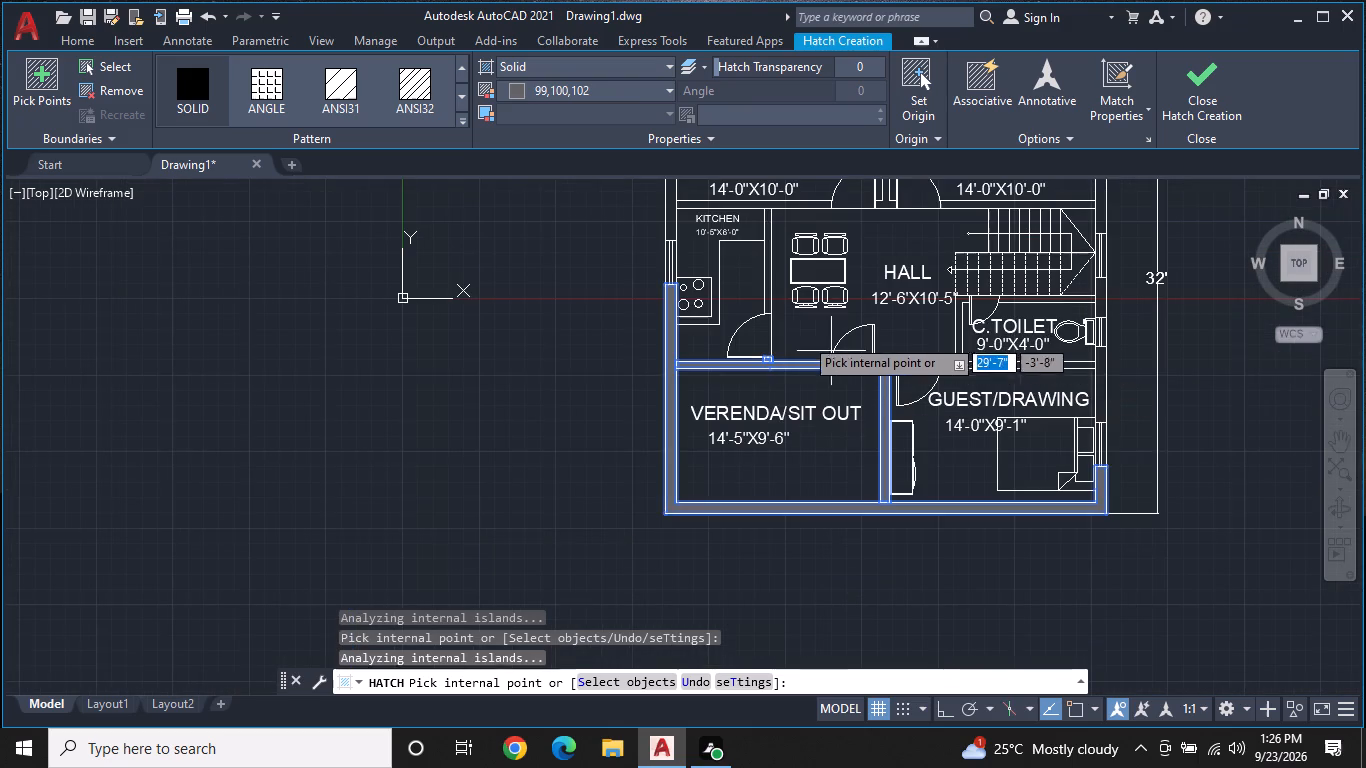
Fill the kitchen–hall wall, the outer wall between the bedroom and kitchen windows, and the bedroom–kitchen wall with the solid hatch.
{"action": "scroll", "coordinate": [760, 293], "scroll_direction": "up", "scroll_amount": 2}
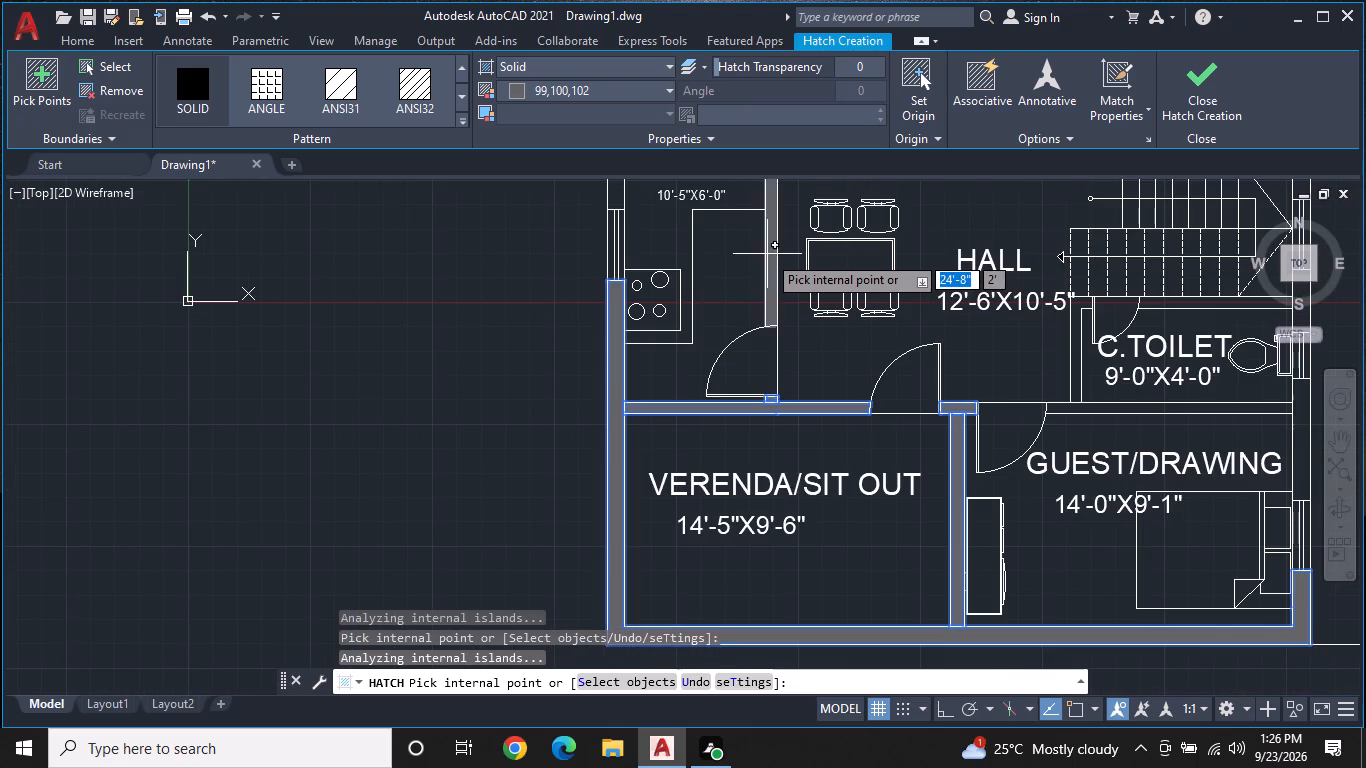
{"action": "left_click", "coordinate": [767, 254]}
{"action": "scroll", "coordinate": [767, 254], "scroll_direction": "down", "scroll_amount": 1}
{"action": "middle_click_drag", "start_coordinate": [766, 259], "coordinate": [754, 335]}
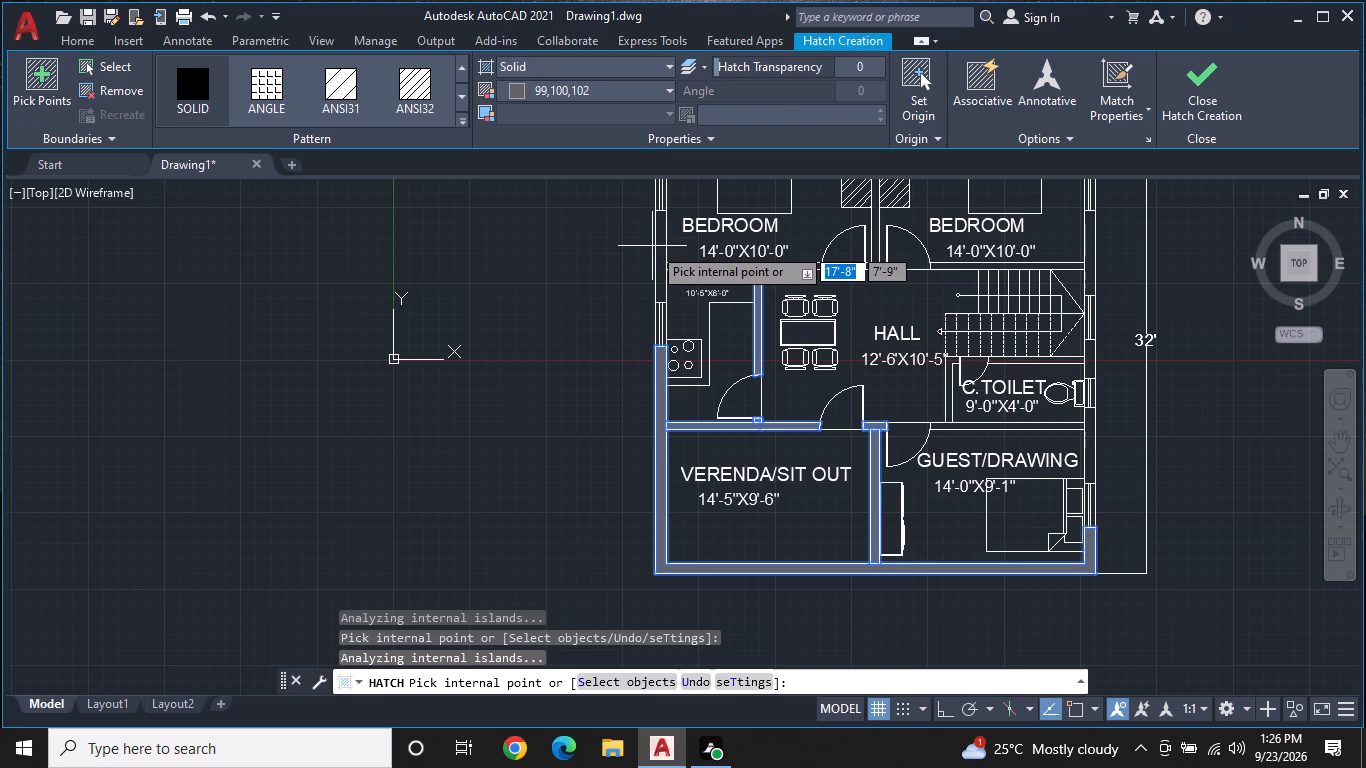
{"action": "left_click", "coordinate": [662, 236]}
{"action": "scroll", "coordinate": [720, 268], "scroll_direction": "up", "scroll_amount": 2}
{"action": "left_click", "coordinate": [720, 262]}
{"action": "scroll", "coordinate": [720, 263], "scroll_direction": "down", "scroll_amount": 3}
{"action": "middle_click_drag", "start_coordinate": [725, 247], "coordinate": [694, 286]}
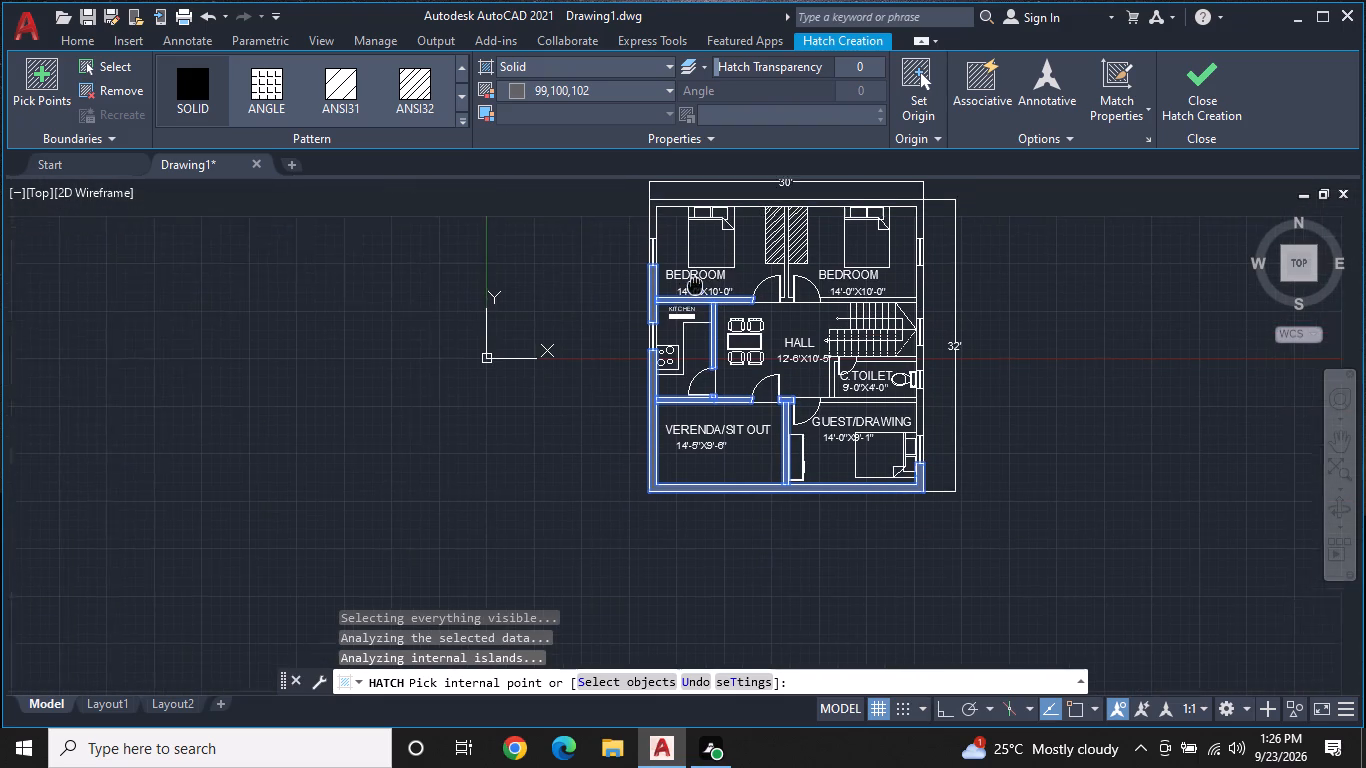
Hatch the outer wall around the tops of both bedrooms, the partition between them, and the wall between bedroom and staircase.
{"action": "middle_click_drag", "start_coordinate": [694, 286], "coordinate": [628, 278]}
{"action": "middle_click_drag", "start_coordinate": [618, 226], "coordinate": [521, 323]}
{"action": "scroll", "coordinate": [523, 313], "scroll_direction": "up", "scroll_amount": 1}
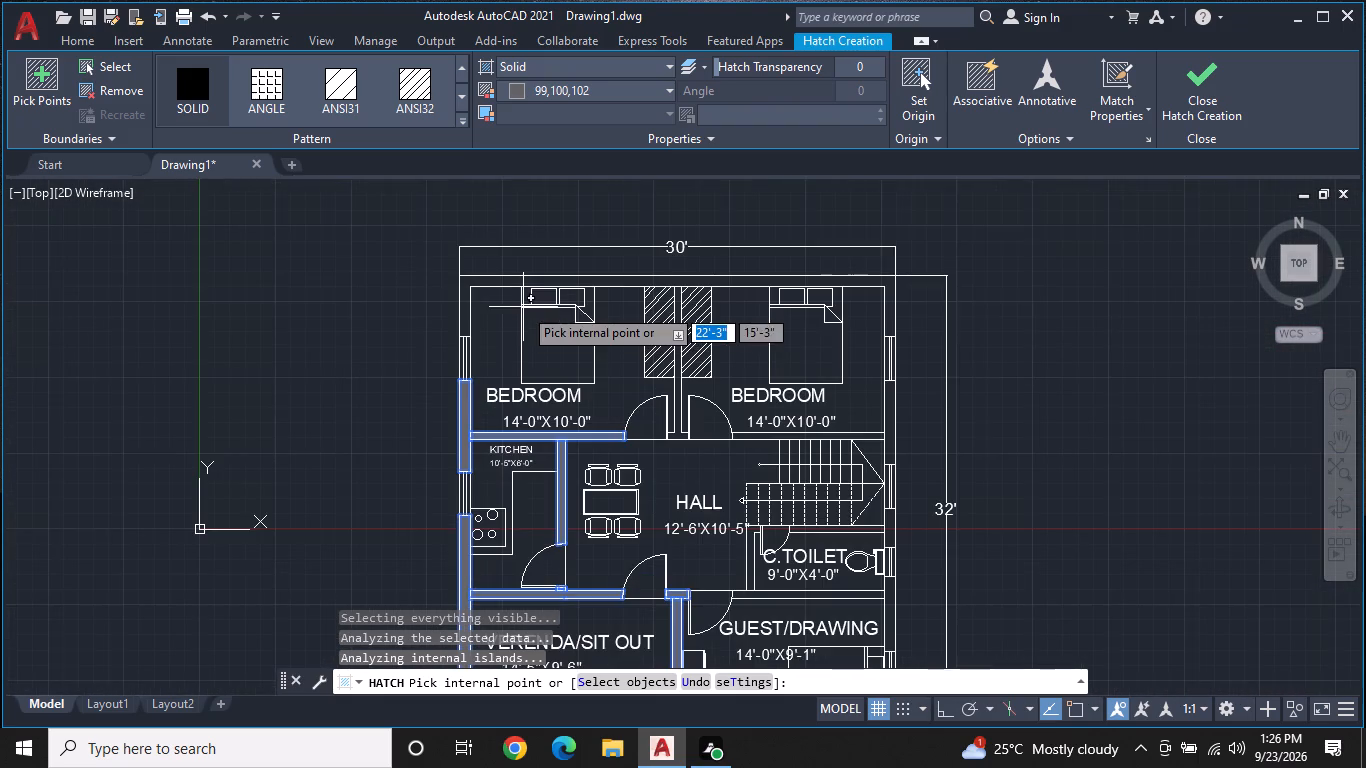
{"action": "left_click", "coordinate": [525, 281]}
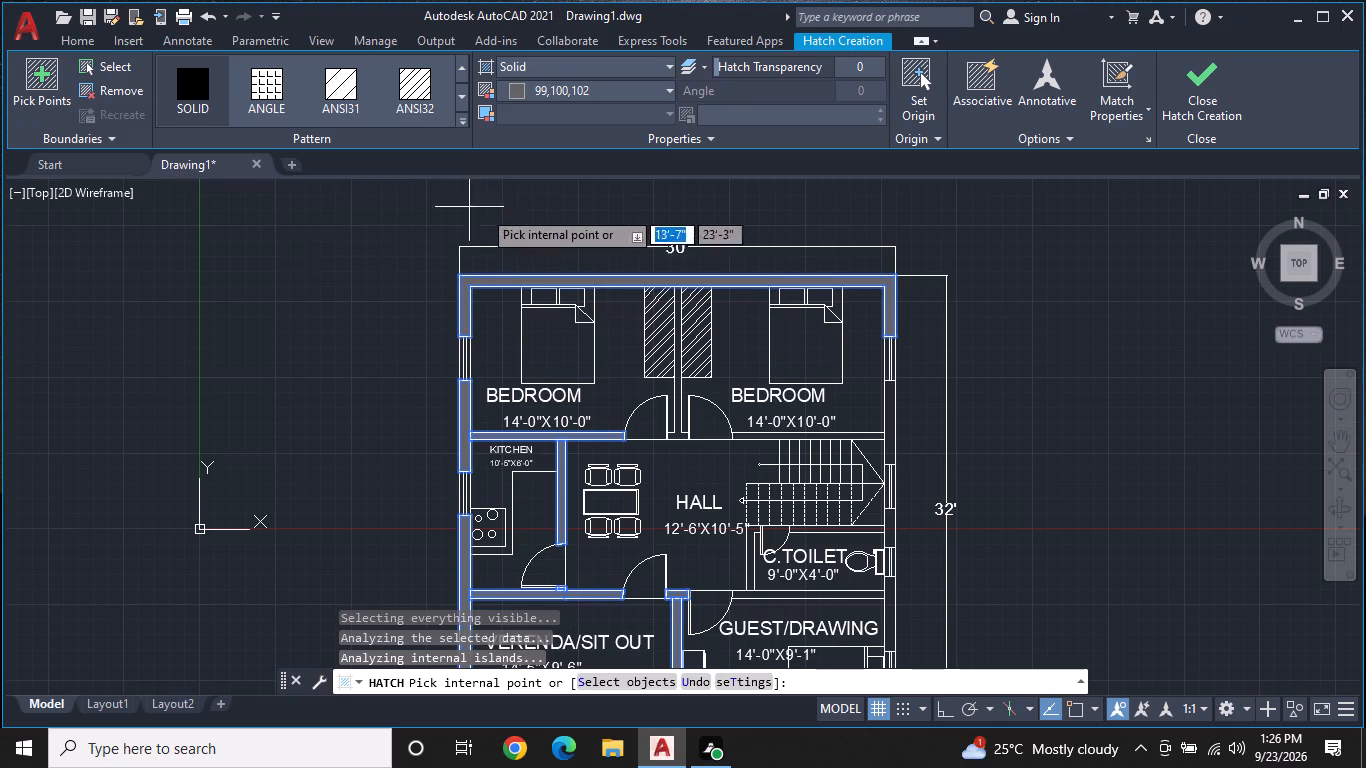
{"action": "left_click", "coordinate": [668, 333]}
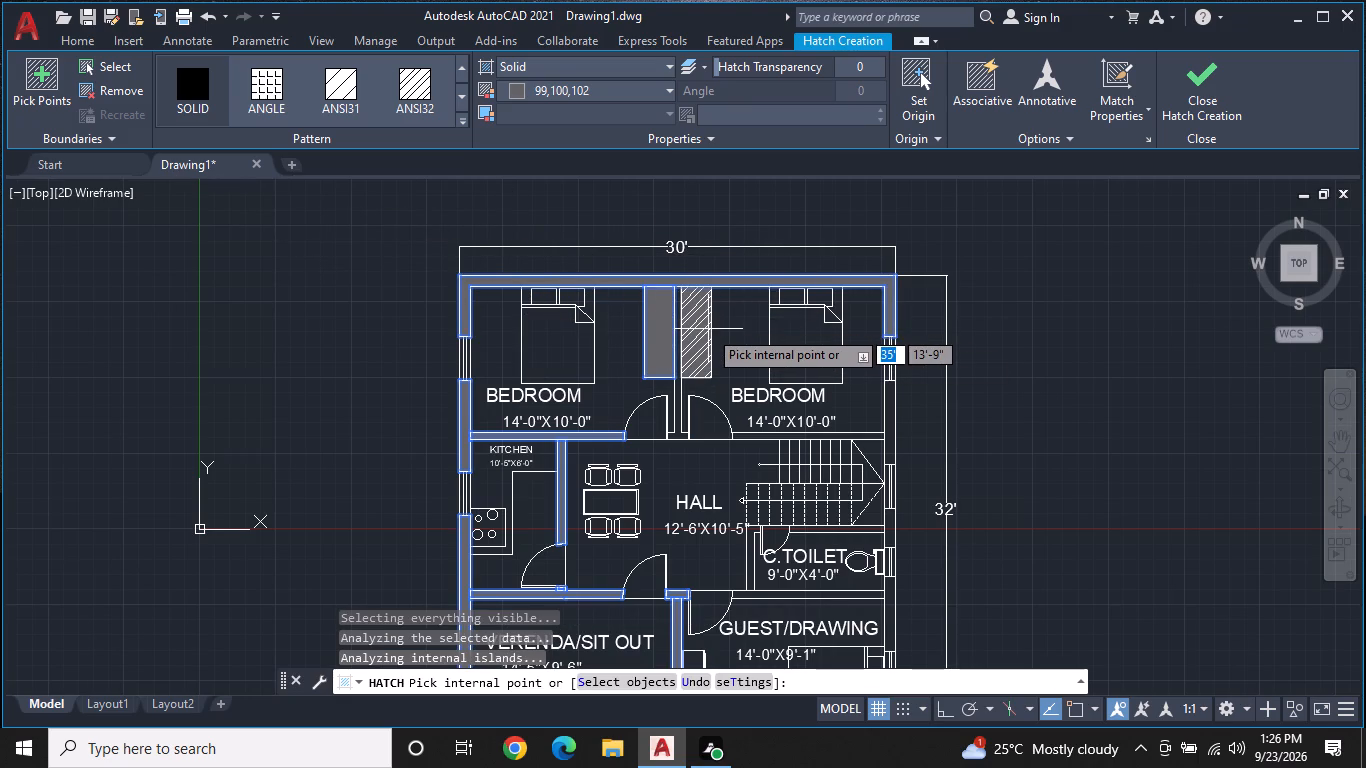
{"action": "key", "text": "ctrl+z"}
{"action": "scroll", "coordinate": [676, 366], "scroll_direction": "up", "scroll_amount": 2}
{"action": "left_click", "coordinate": [676, 366]}
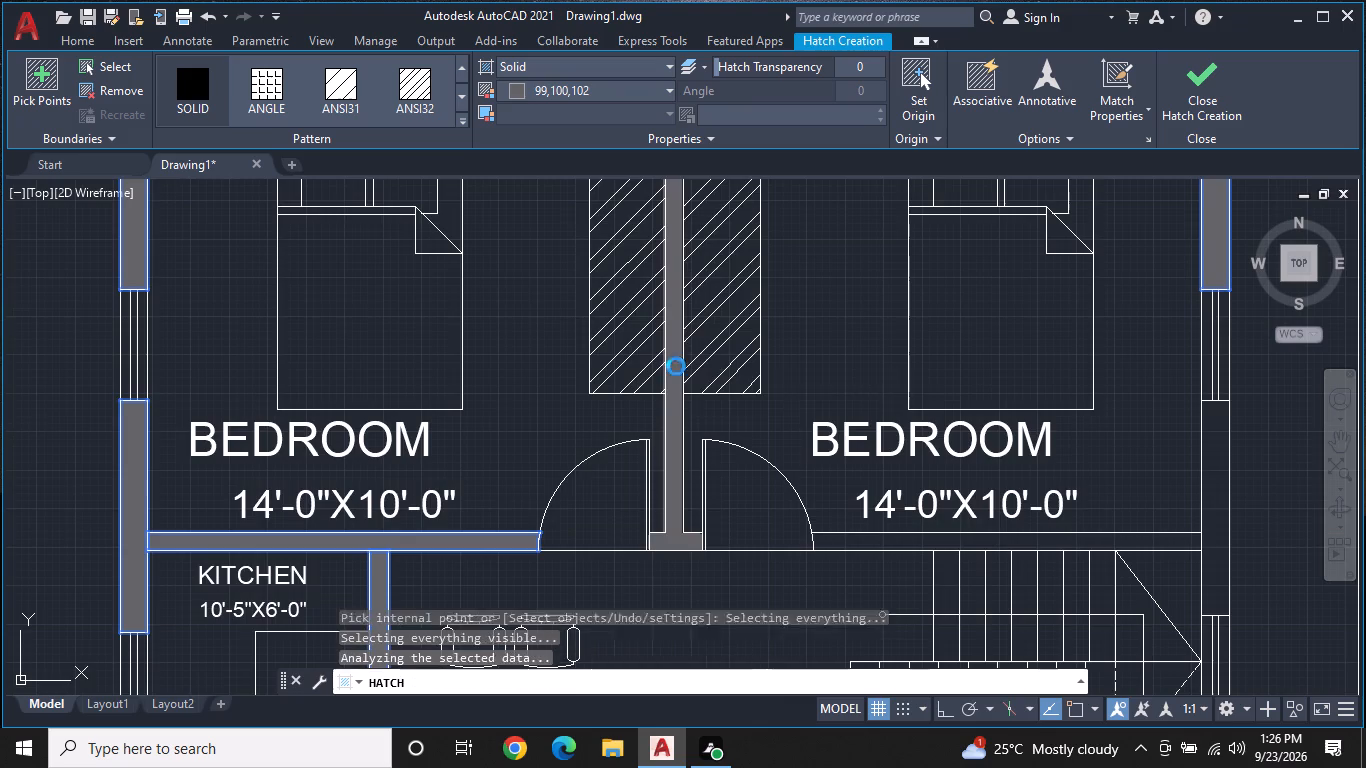
{"action": "scroll", "coordinate": [676, 366], "scroll_direction": "down", "scroll_amount": 2}
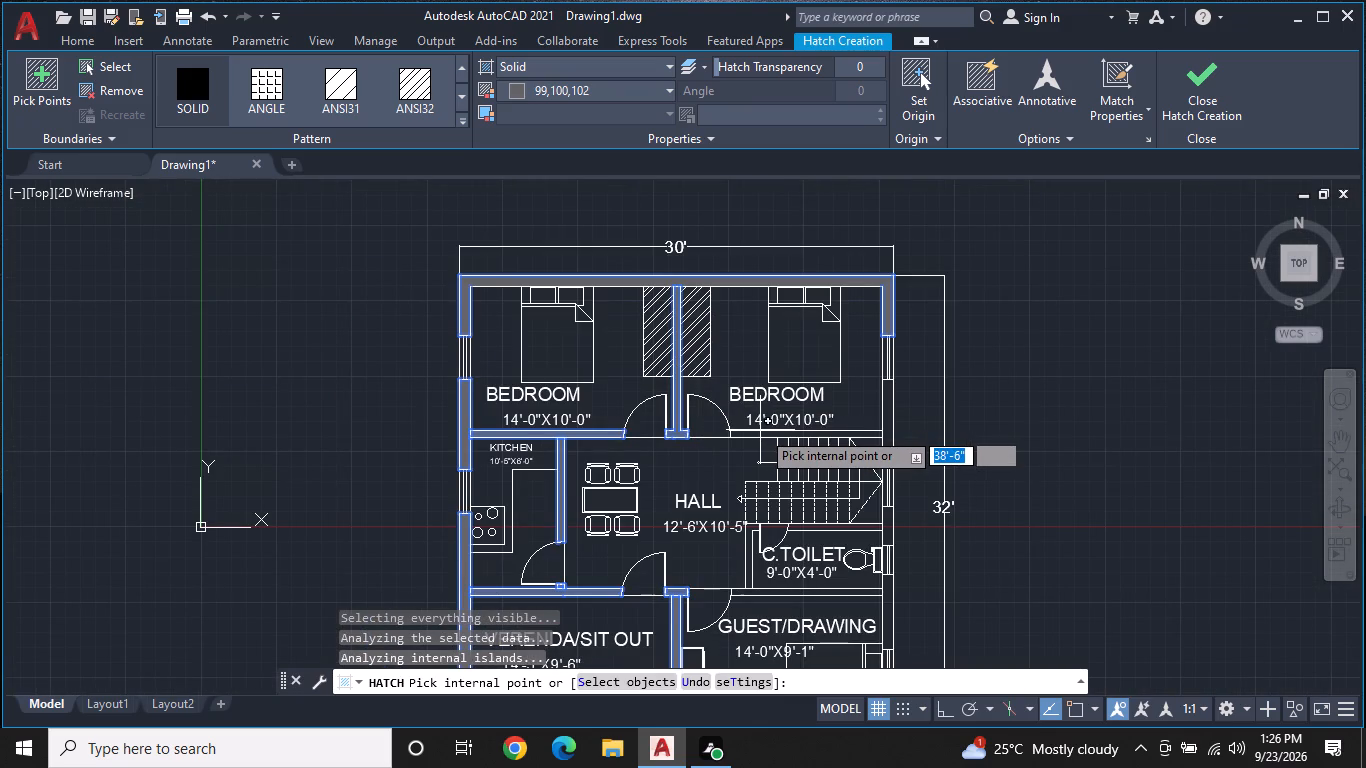
{"action": "scroll", "coordinate": [761, 430], "scroll_direction": "up", "scroll_amount": 2}
{"action": "left_click", "coordinate": [776, 436]}
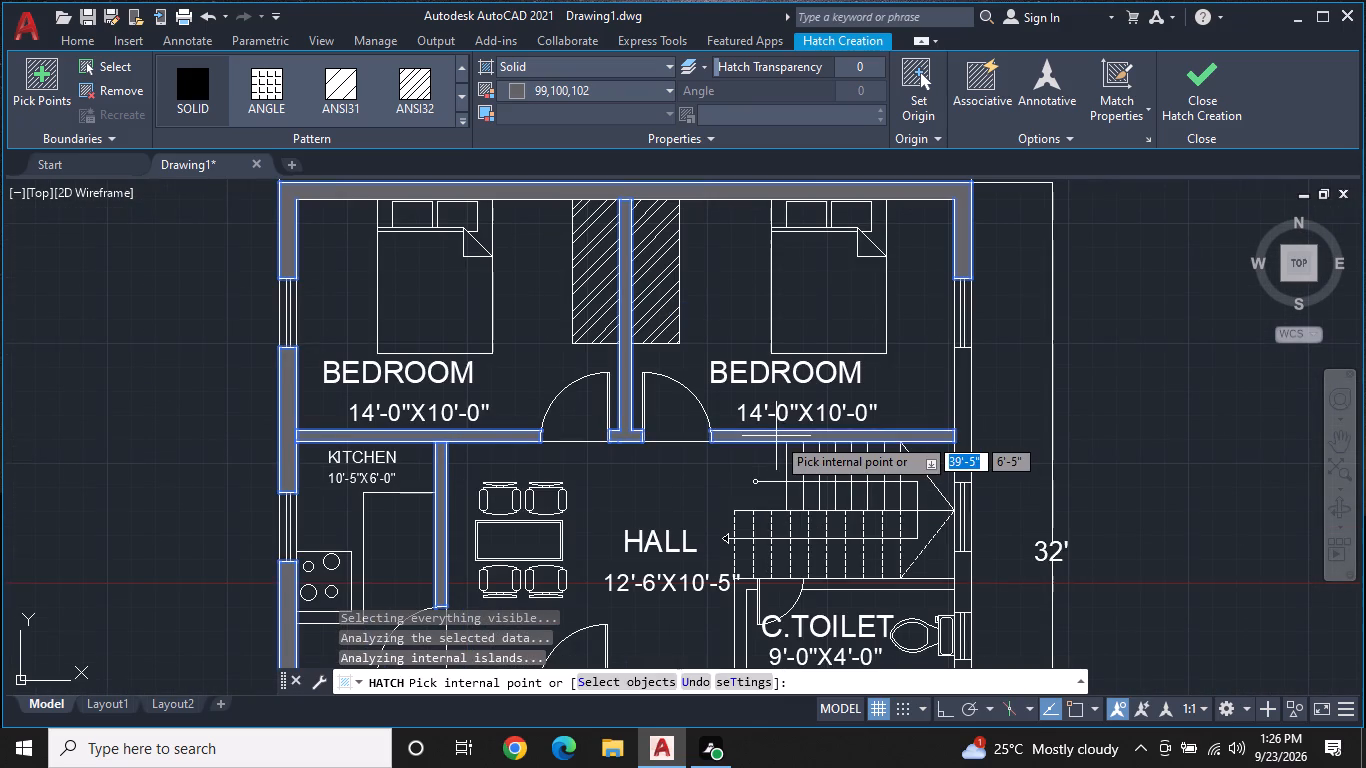
Hatch the outer wall segments between the bedroom, staircase, C.TOILET and guest room windows, plus the wall above GUEST/DRAWING, and finish the hatch.
{"action": "scroll", "coordinate": [776, 436], "scroll_direction": "down", "scroll_amount": 2}
{"action": "middle_click_drag", "start_coordinate": [776, 436], "coordinate": [493, 341]}
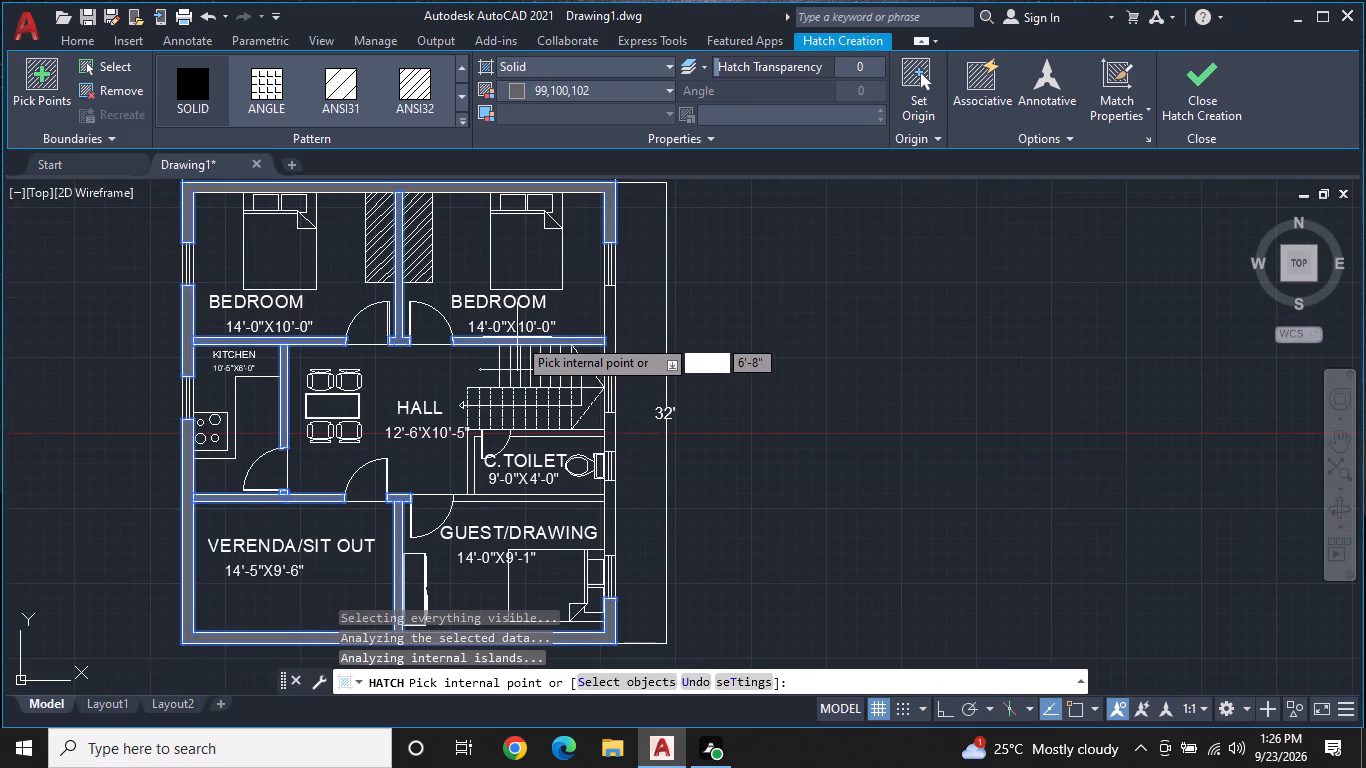
{"action": "scroll", "coordinate": [550, 335], "scroll_direction": "up", "scroll_amount": 1}
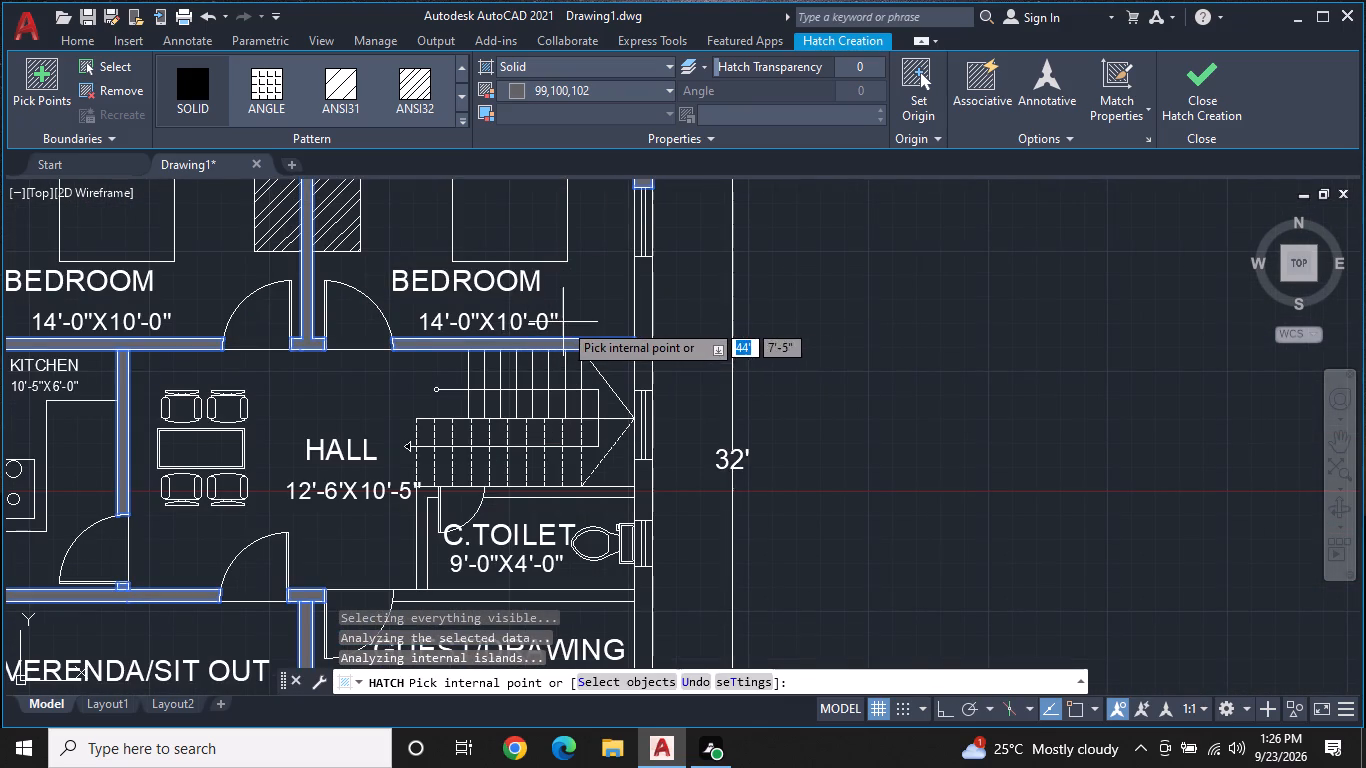
{"action": "left_click", "coordinate": [646, 304]}
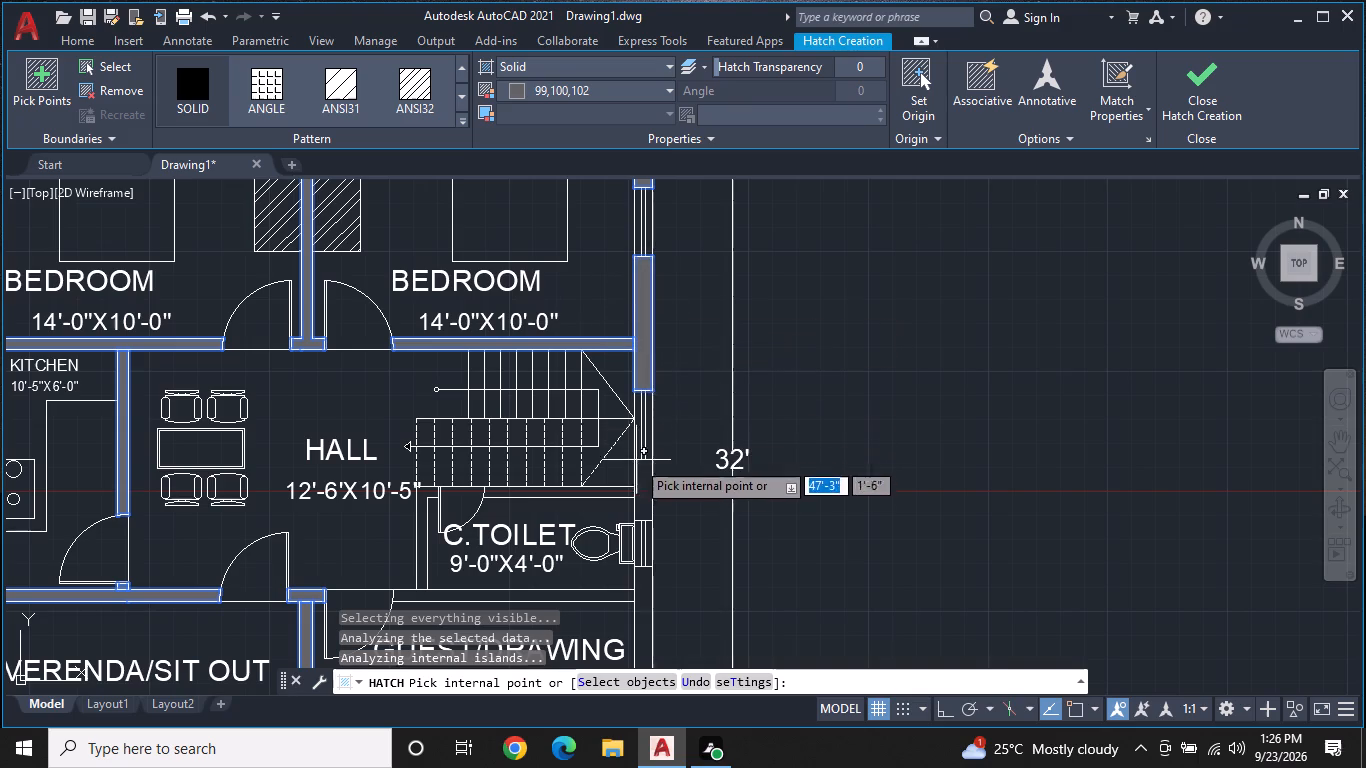
{"action": "left_click", "coordinate": [647, 484]}
{"action": "middle_click_drag", "start_coordinate": [634, 432], "coordinate": [629, 268]}
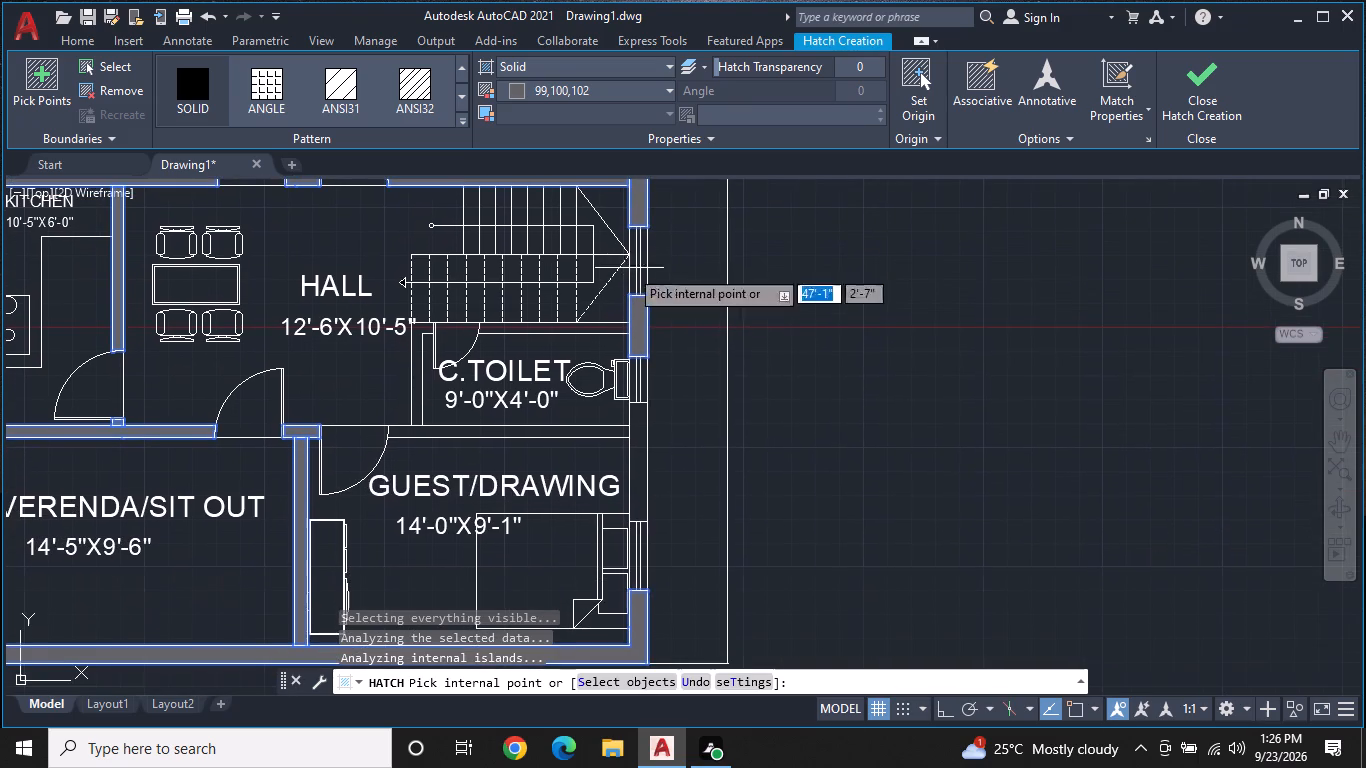
{"action": "left_click", "coordinate": [635, 455]}
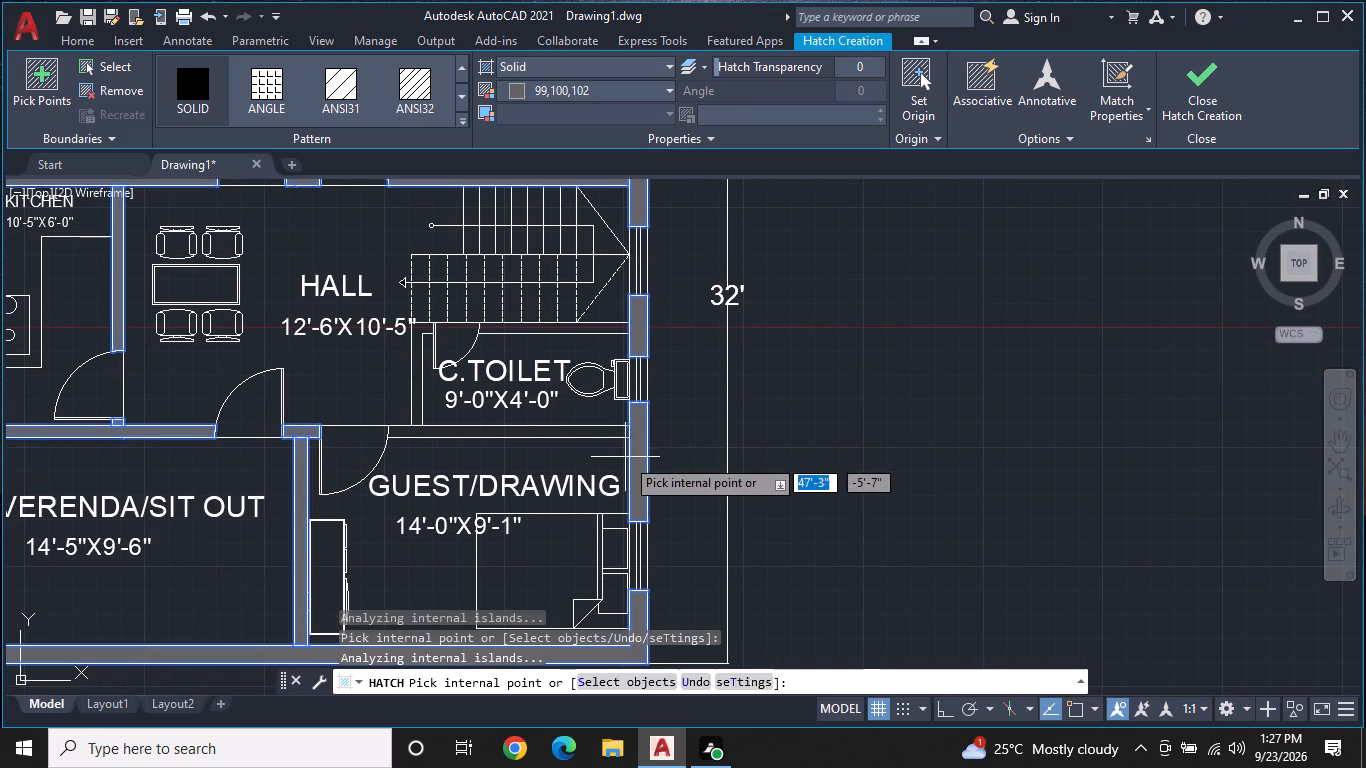
{"action": "left_click", "coordinate": [578, 429]}
{"action": "scroll", "coordinate": [578, 429], "scroll_direction": "down", "scroll_amount": 2}
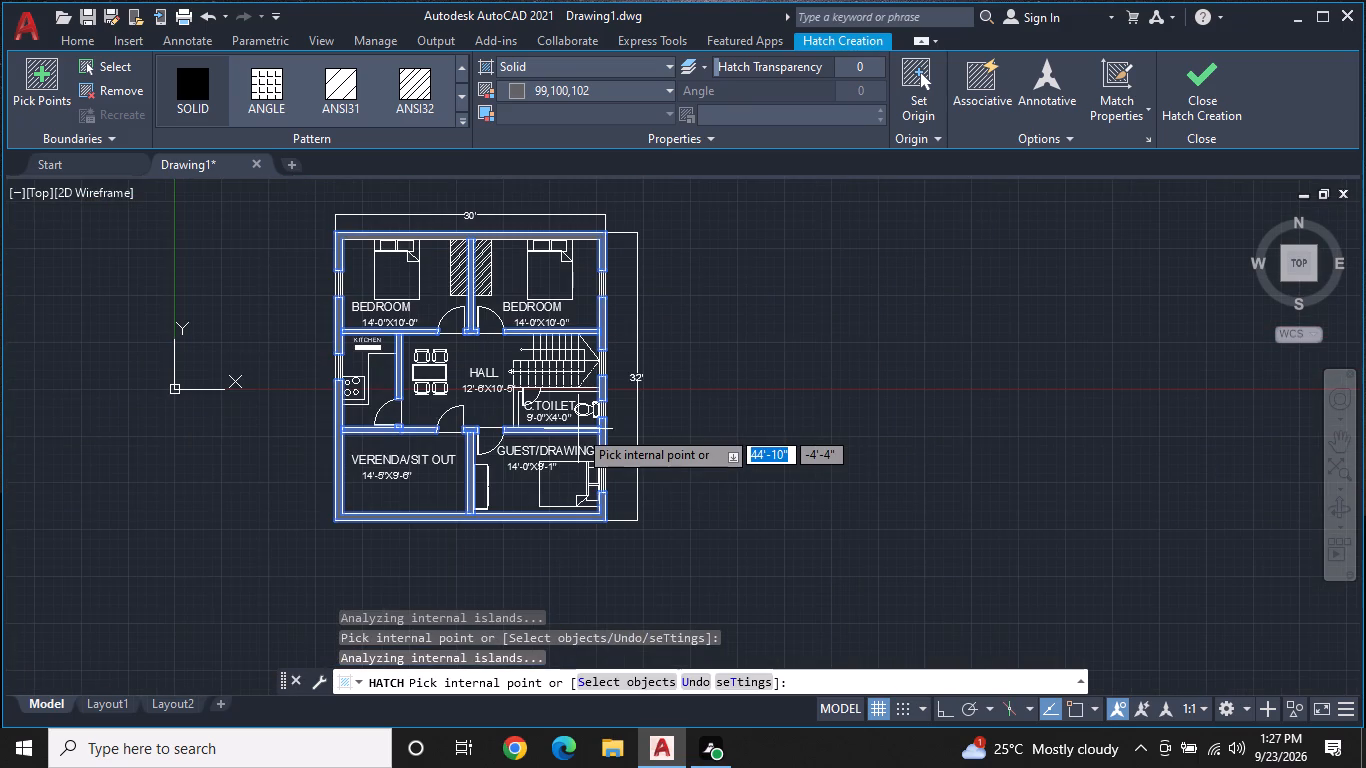
{"action": "middle_click_drag", "start_coordinate": [578, 429], "coordinate": [624, 387]}
{"action": "middle_click_drag", "start_coordinate": [567, 391], "coordinate": [583, 386]}
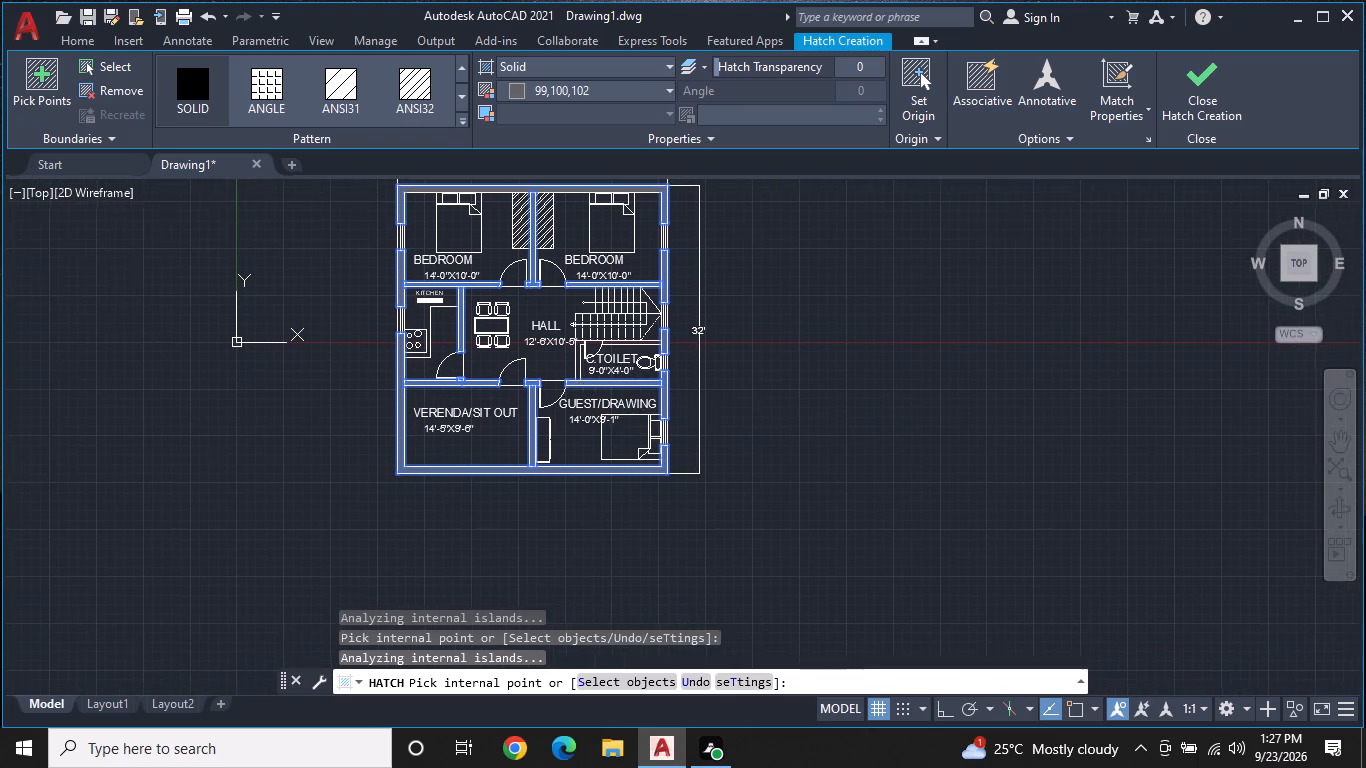
{"action": "middle_click_drag", "start_coordinate": [583, 386], "coordinate": [599, 383]}
{"action": "scroll", "coordinate": [503, 315], "scroll_direction": "up", "scroll_amount": 1}
{"action": "middle_click_drag", "start_coordinate": [503, 315], "coordinate": [548, 381]}
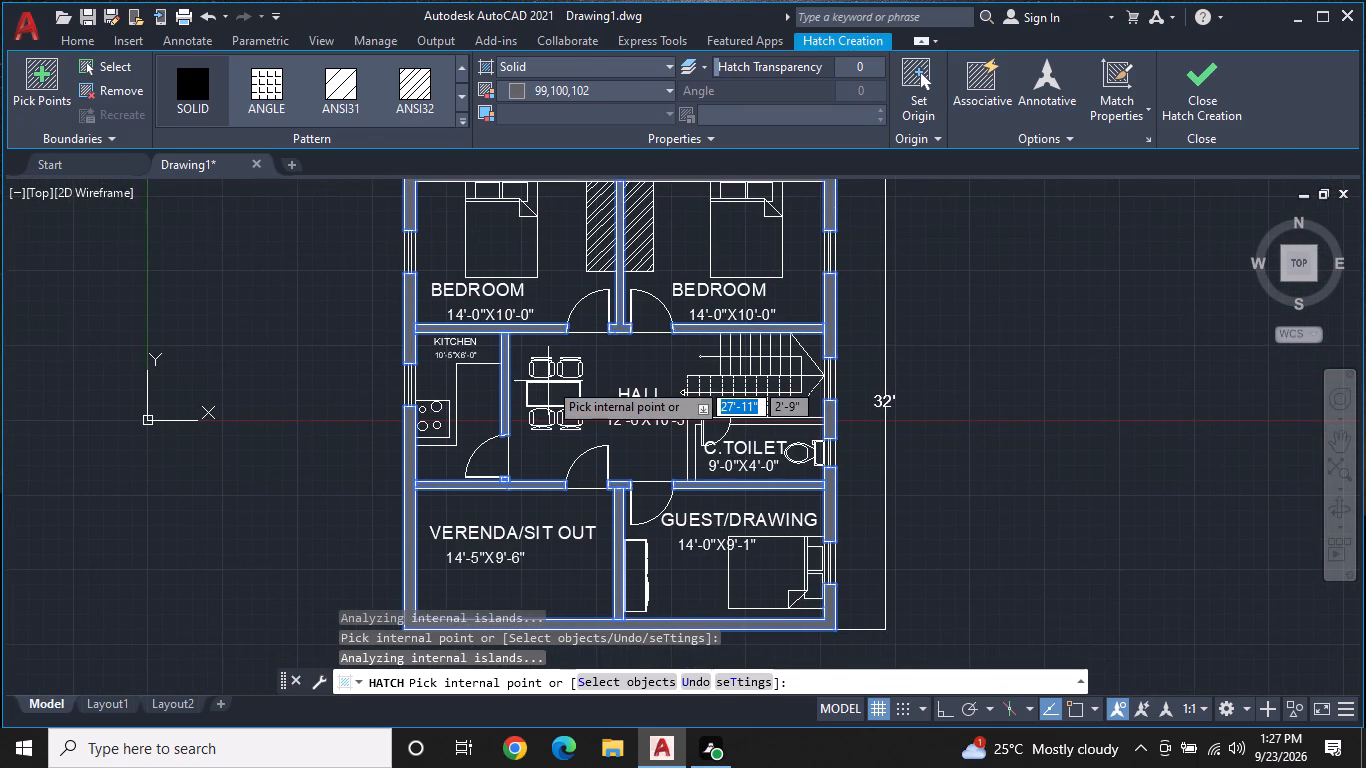
{"action": "key", "text": "Escape"}
Save the drawing in the Documents folder under the file name AUTO 007.
{"action": "scroll", "coordinate": [539, 328], "scroll_direction": "down", "scroll_amount": 2}
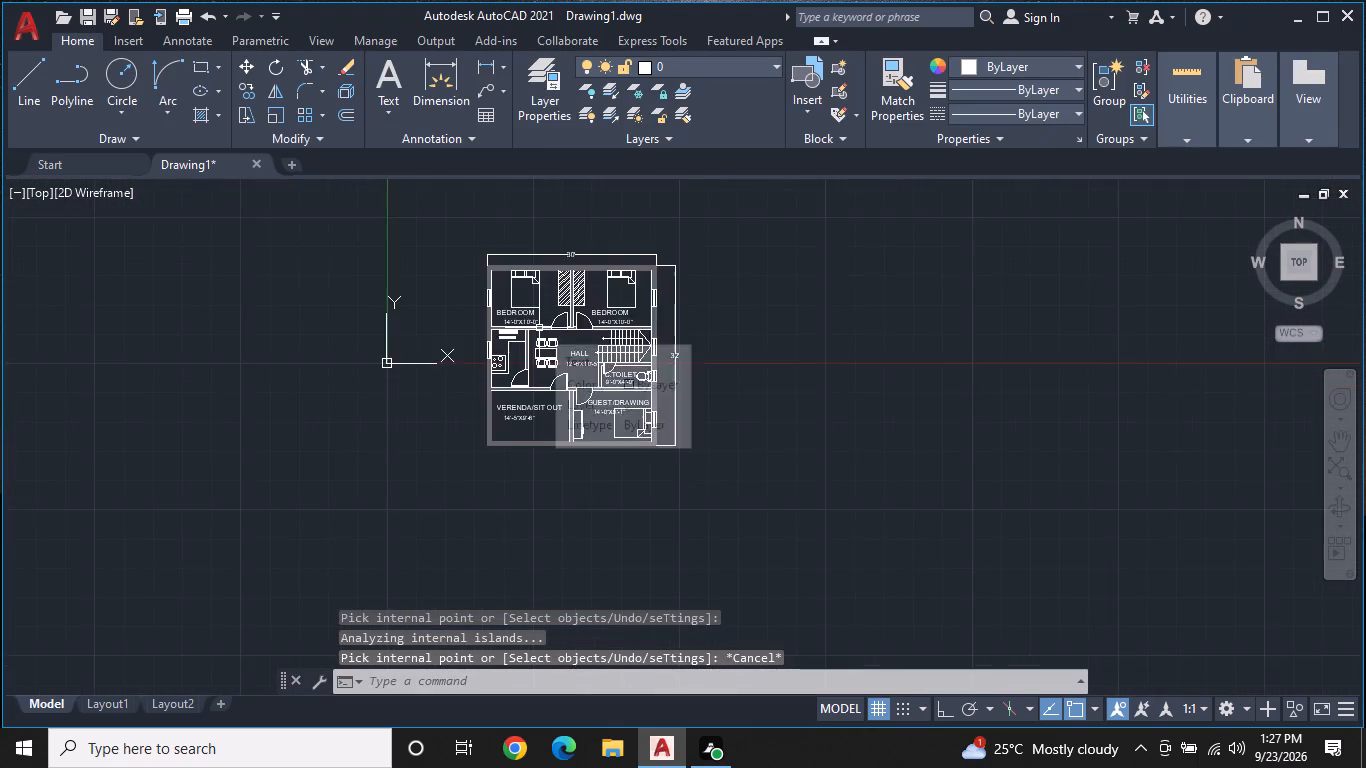
{"action": "scroll", "coordinate": [539, 328], "scroll_direction": "up", "scroll_amount": 1}
{"action": "key", "text": "ctrl+s"}
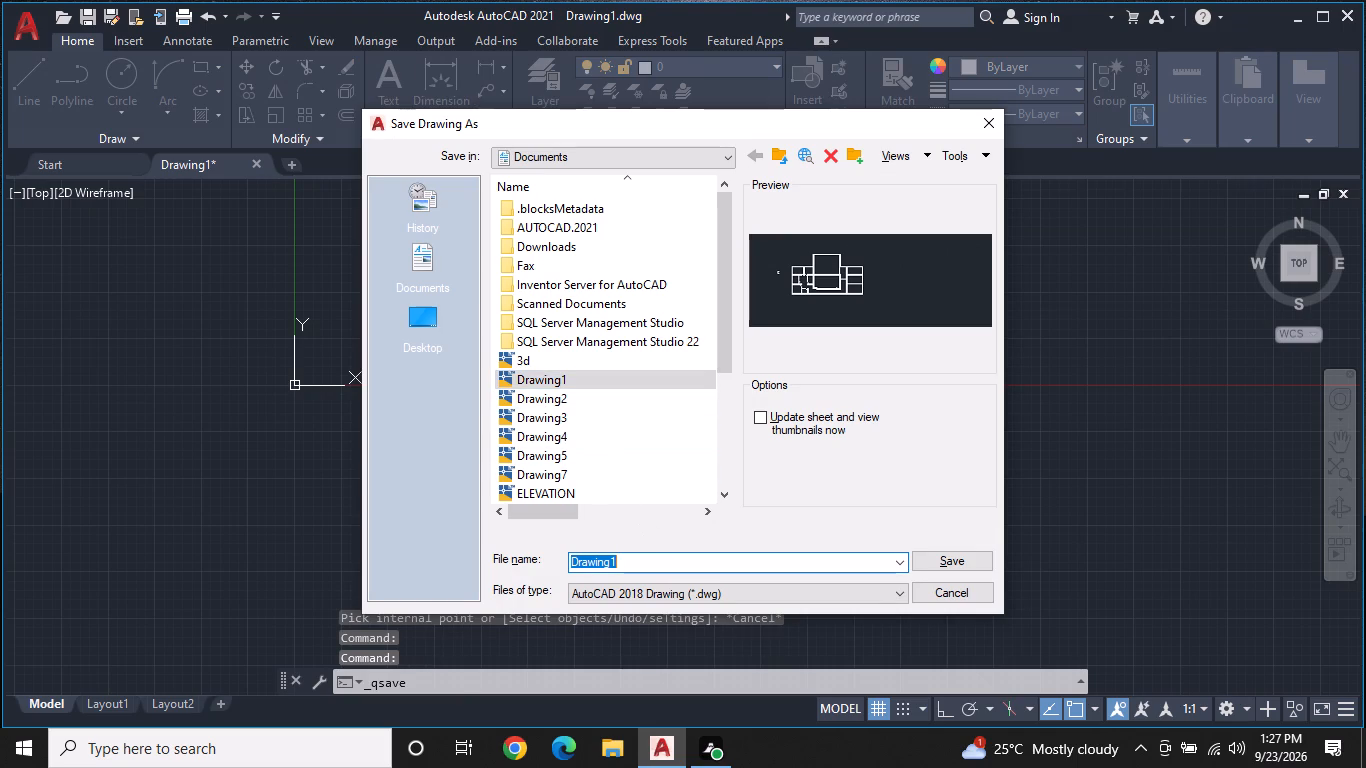
{"action": "left_click", "coordinate": [662, 558]}
{"action": "left_click", "coordinate": [662, 558]}
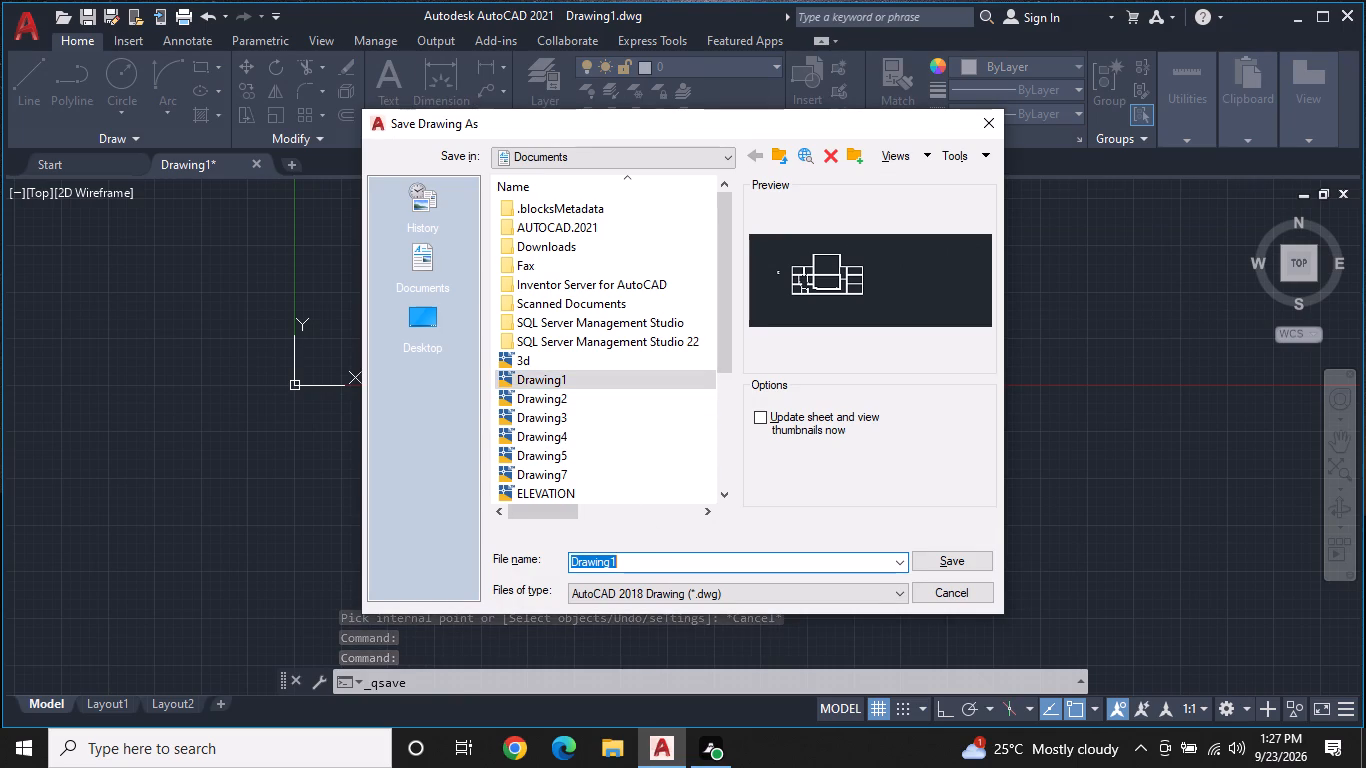
{"action": "key", "text": "BackSpace"}
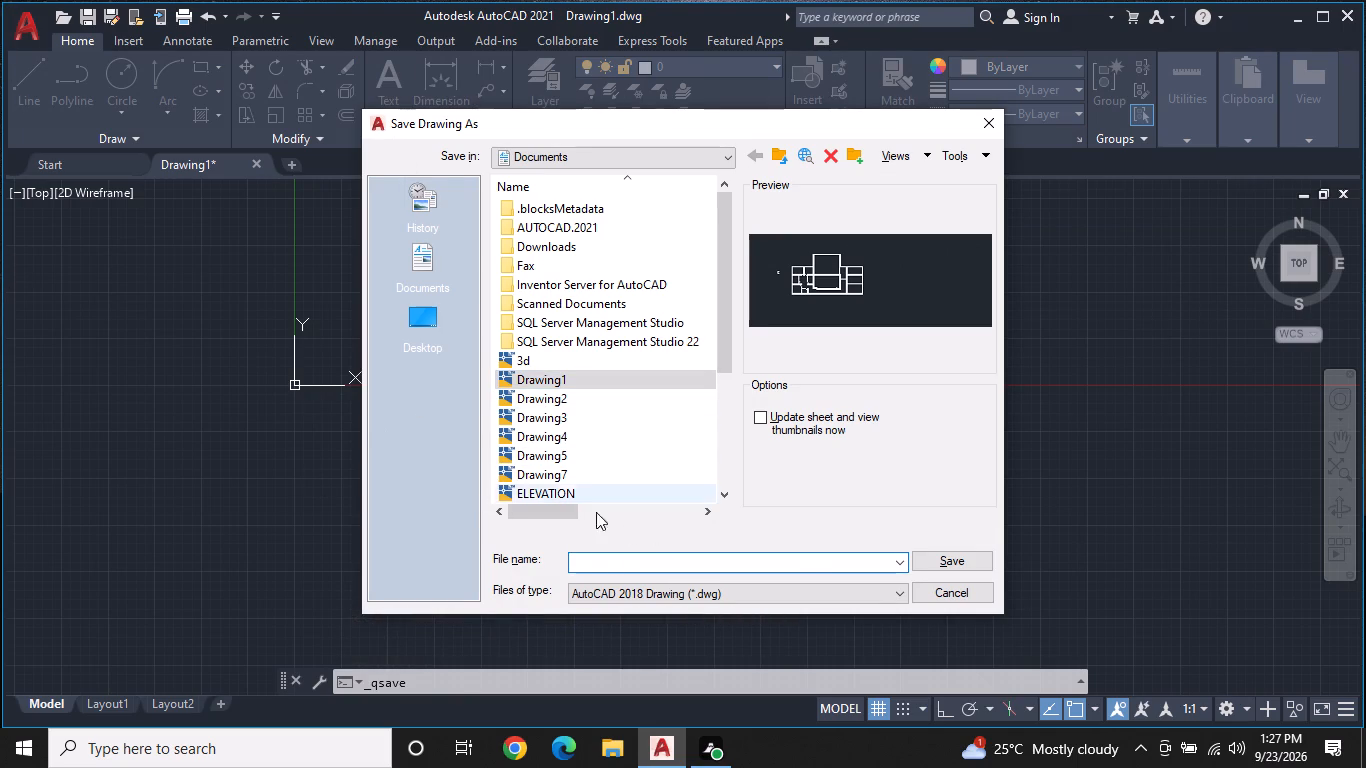
{"action": "type", "text": "AUTO"}
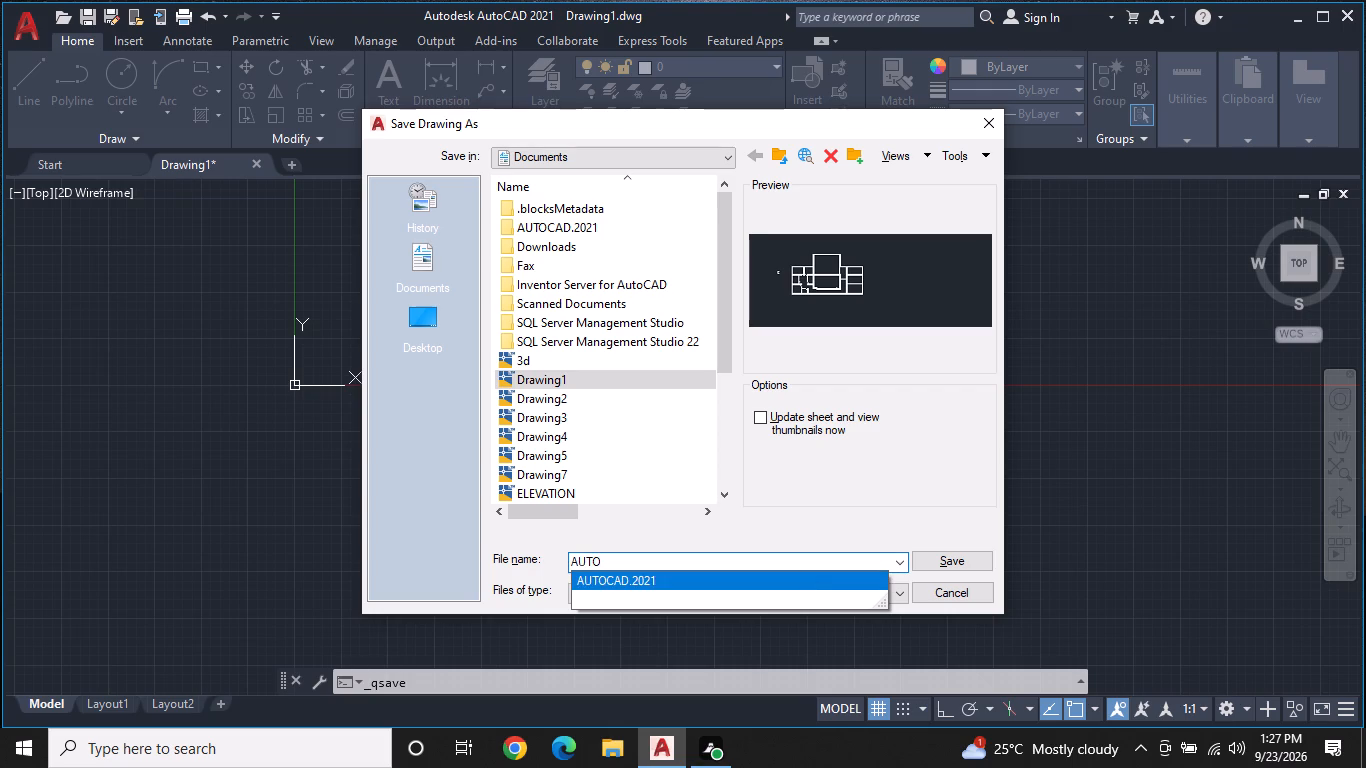
{"action": "key", "text": "7"}
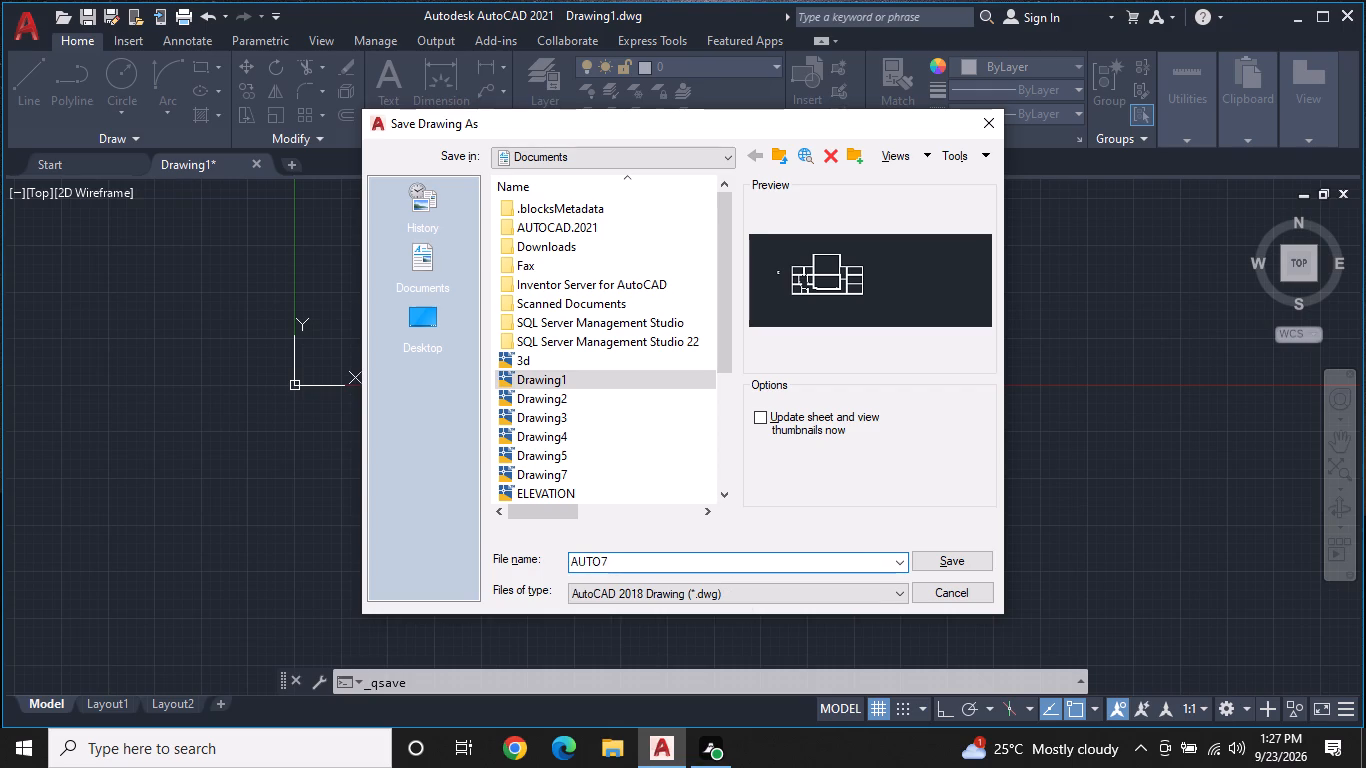
{"action": "key", "text": "BackSpace"}
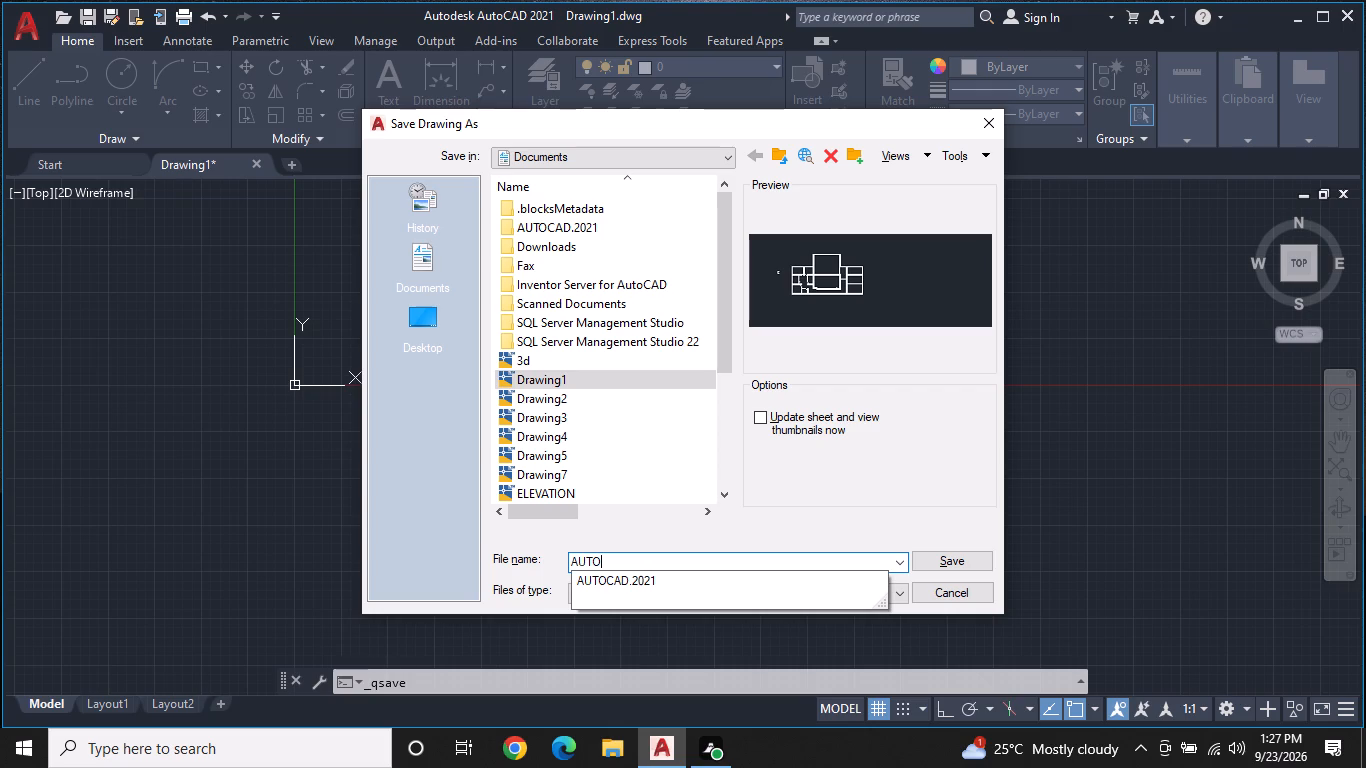
{"action": "key", "text": "space"}
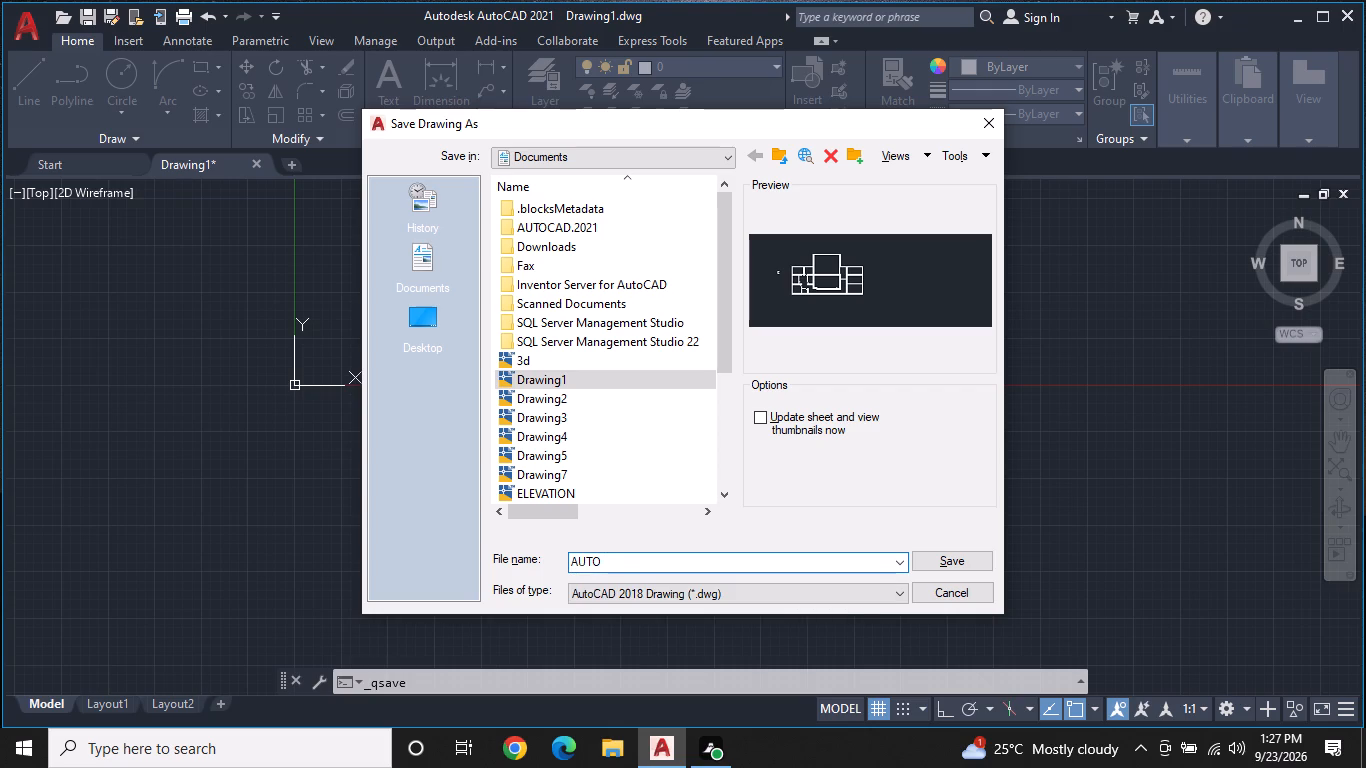
{"action": "type", "text": "007"}
{"action": "left_click", "coordinate": [947, 560]}
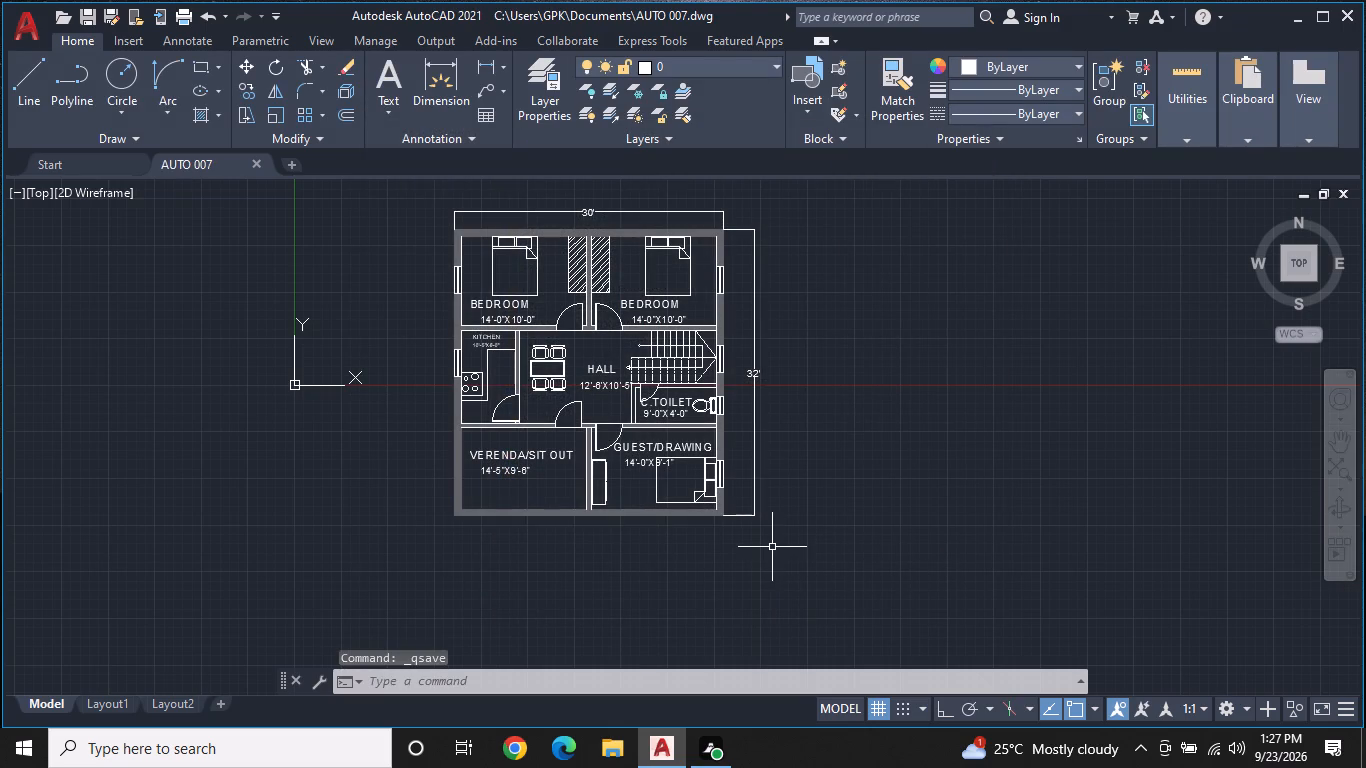
Start plotting the drawing and choose DWG To PDF.pc3 as the plotter.
{"action": "key", "text": "ctrl+p"}
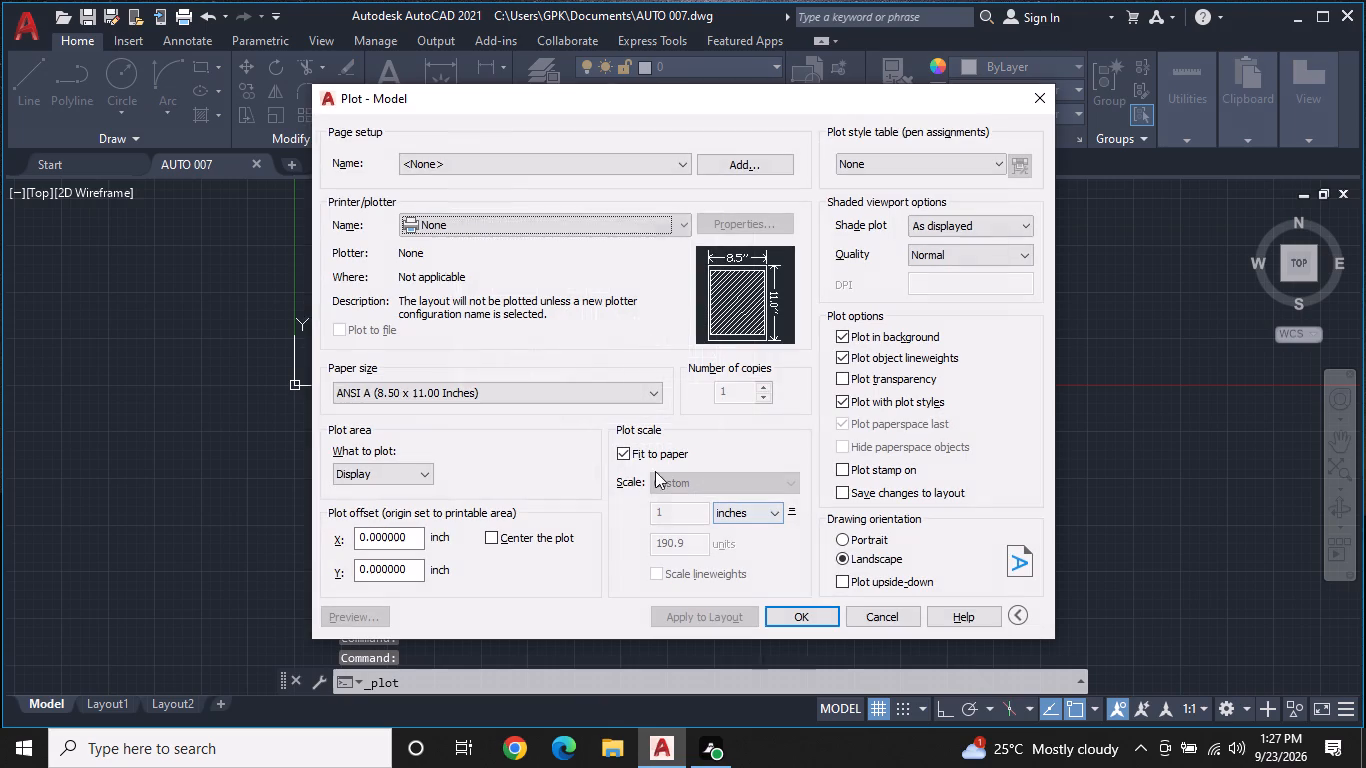
{"action": "left_click", "coordinate": [681, 216]}
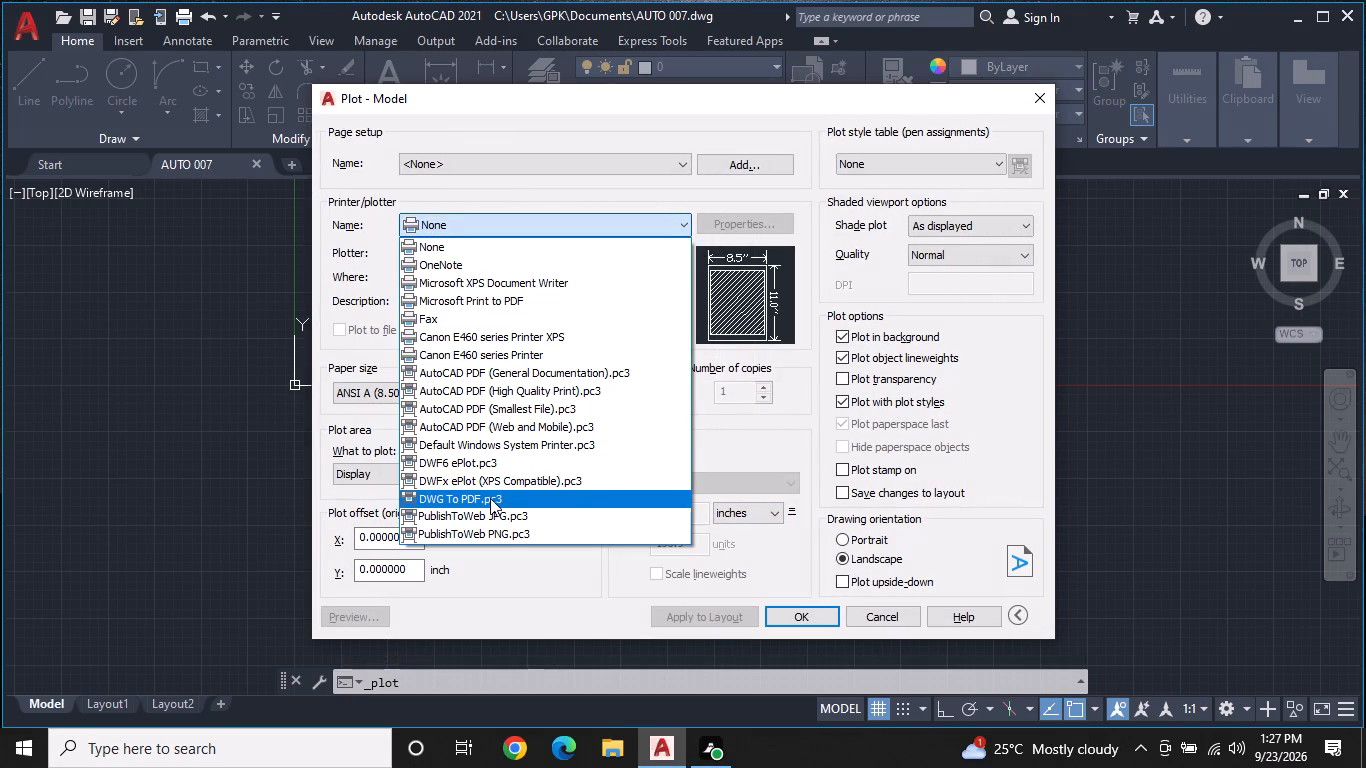
{"action": "left_click", "coordinate": [490, 498]}
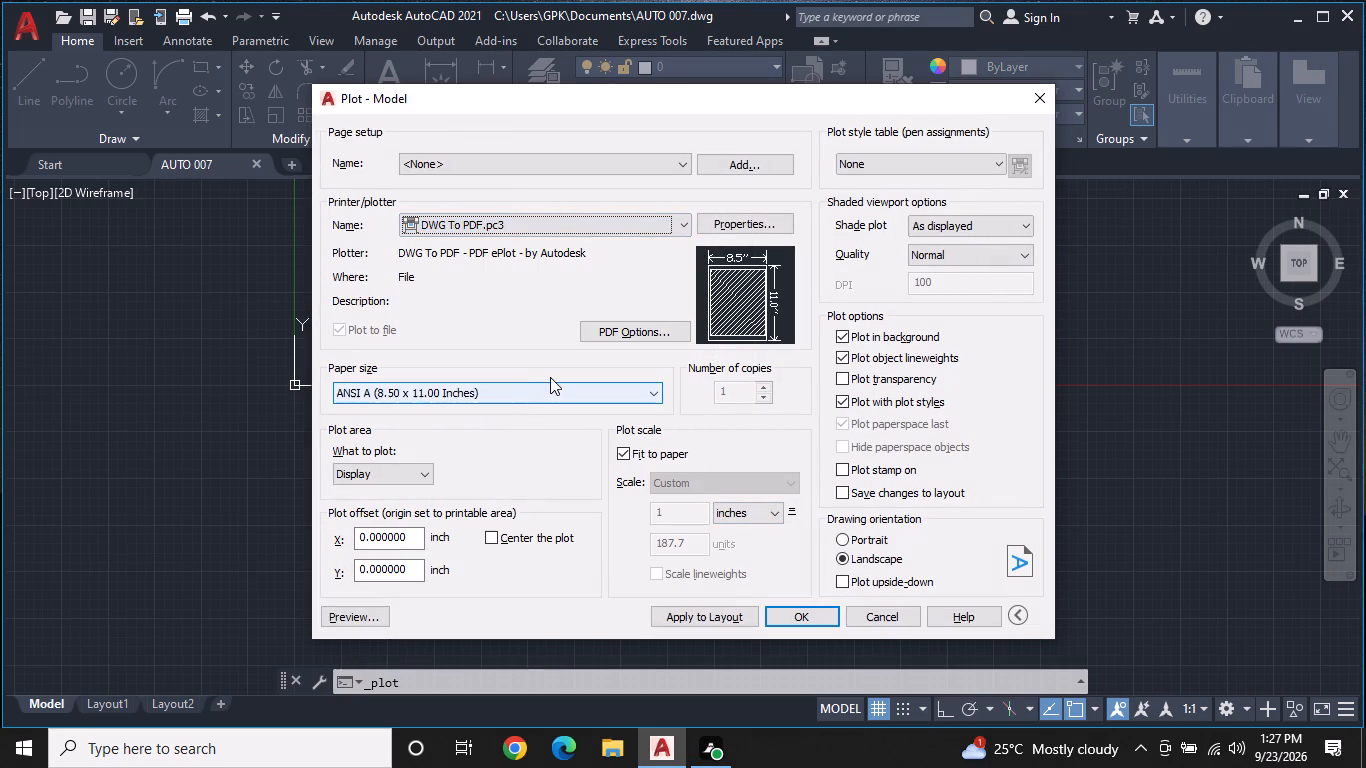
Set the plot's paper size to ISO expand A4 (297.00 x 210.00 MM).
{"action": "left_click", "coordinate": [550, 385]}
{"action": "scroll", "coordinate": [455, 217], "scroll_direction": "up", "scroll_amount": 2}
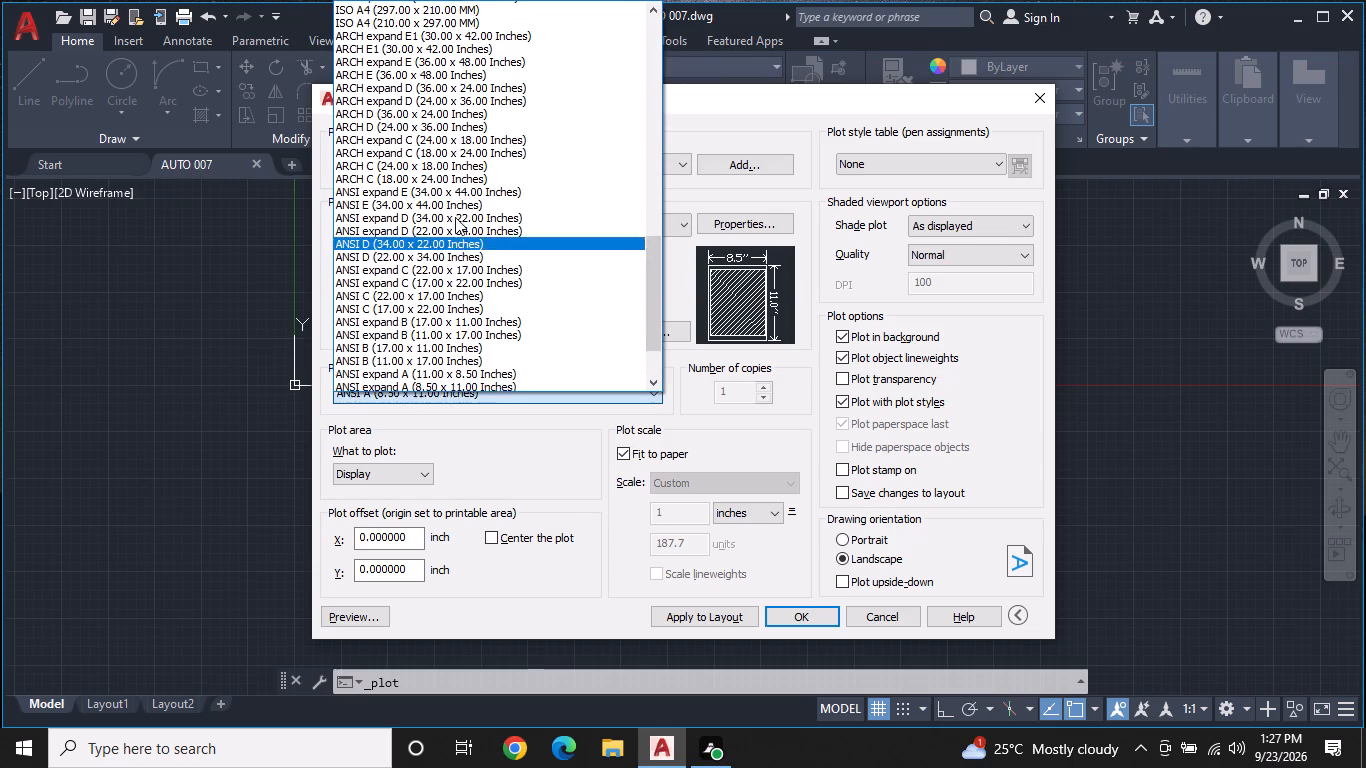
{"action": "scroll", "coordinate": [455, 217], "scroll_direction": "up", "scroll_amount": 2}
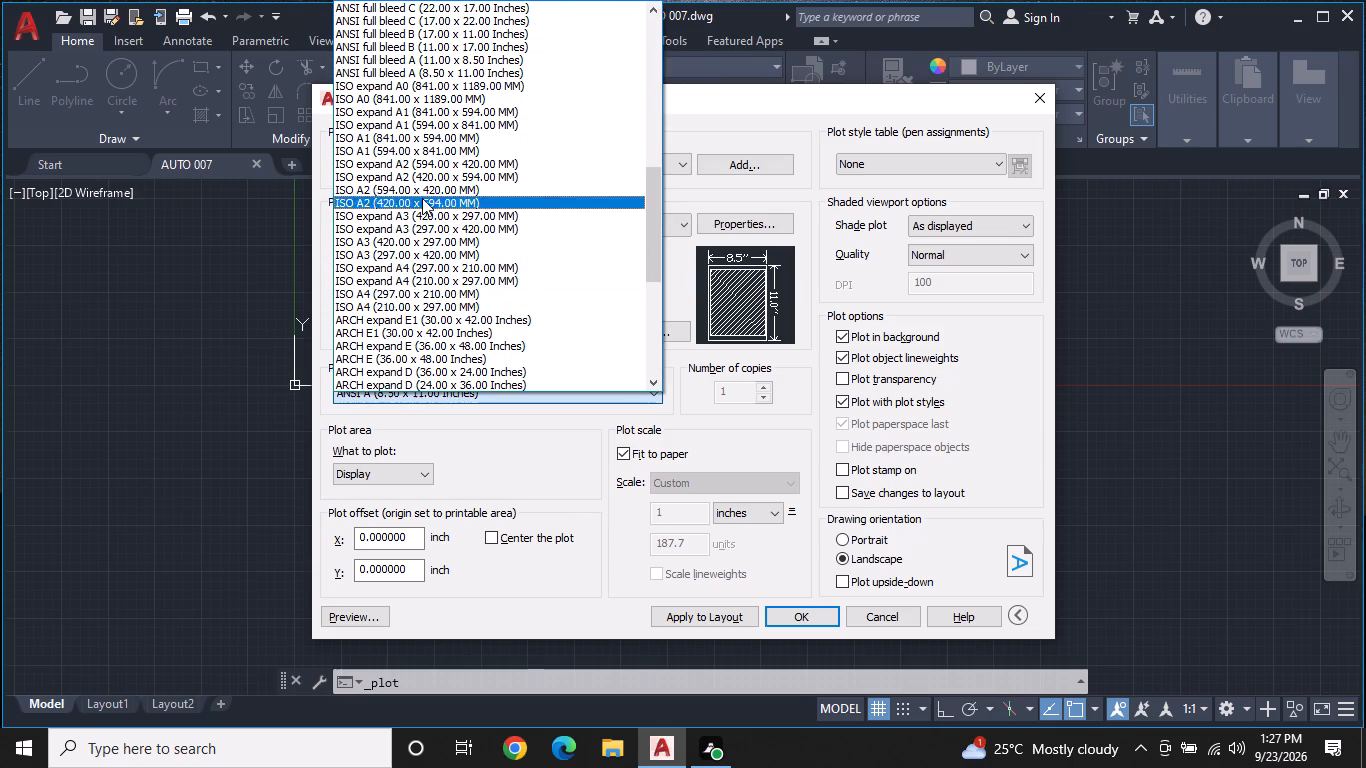
{"action": "scroll", "coordinate": [409, 189], "scroll_direction": "up", "scroll_amount": 1}
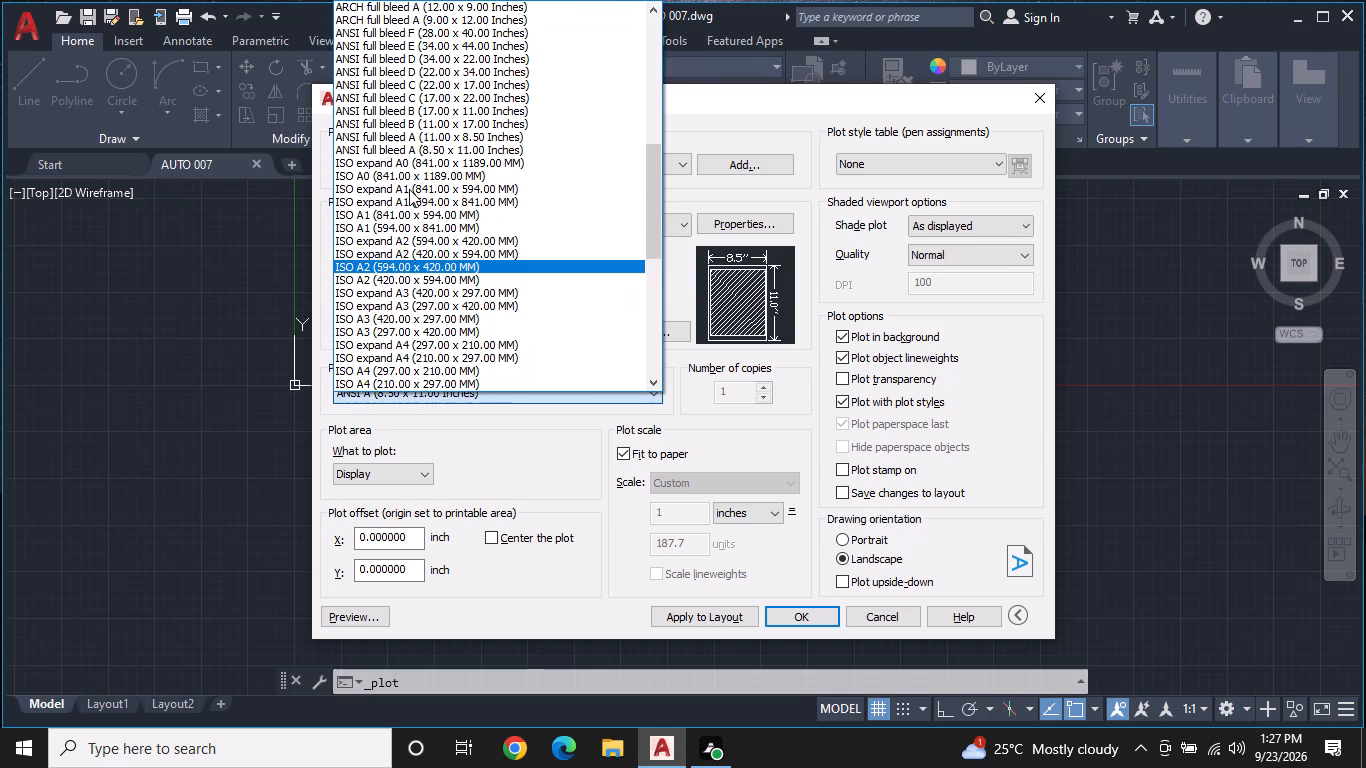
{"action": "scroll", "coordinate": [409, 189], "scroll_direction": "up", "scroll_amount": 3}
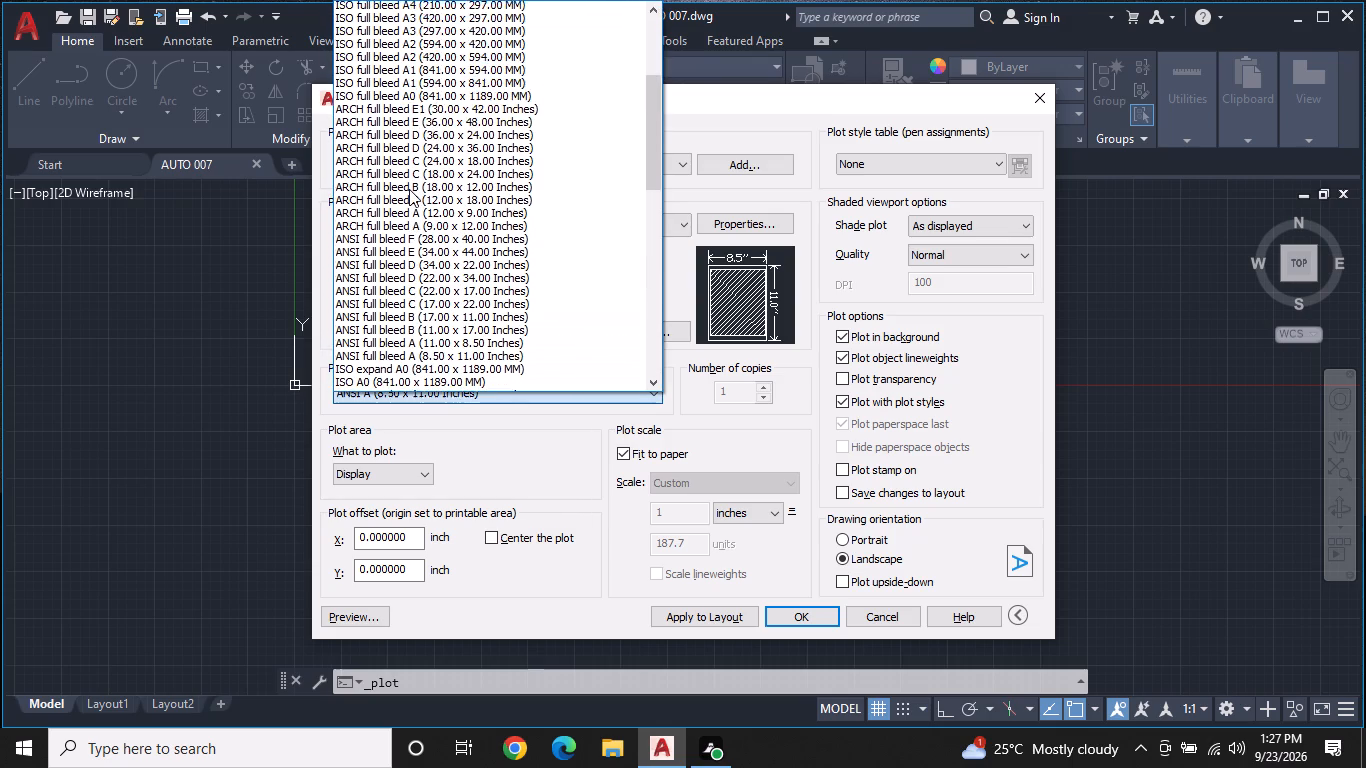
{"action": "scroll", "coordinate": [409, 189], "scroll_direction": "up", "scroll_amount": 2}
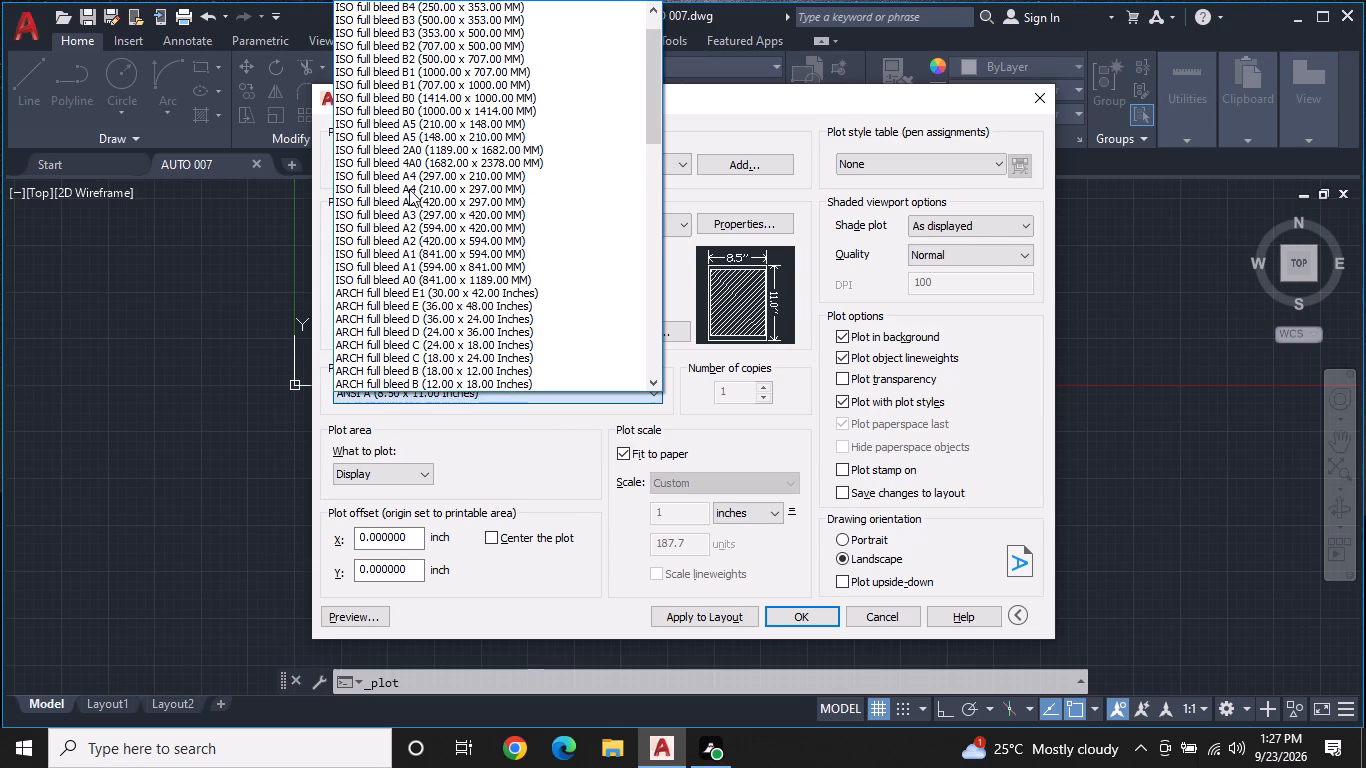
{"action": "scroll", "coordinate": [409, 189], "scroll_direction": "up", "scroll_amount": 1}
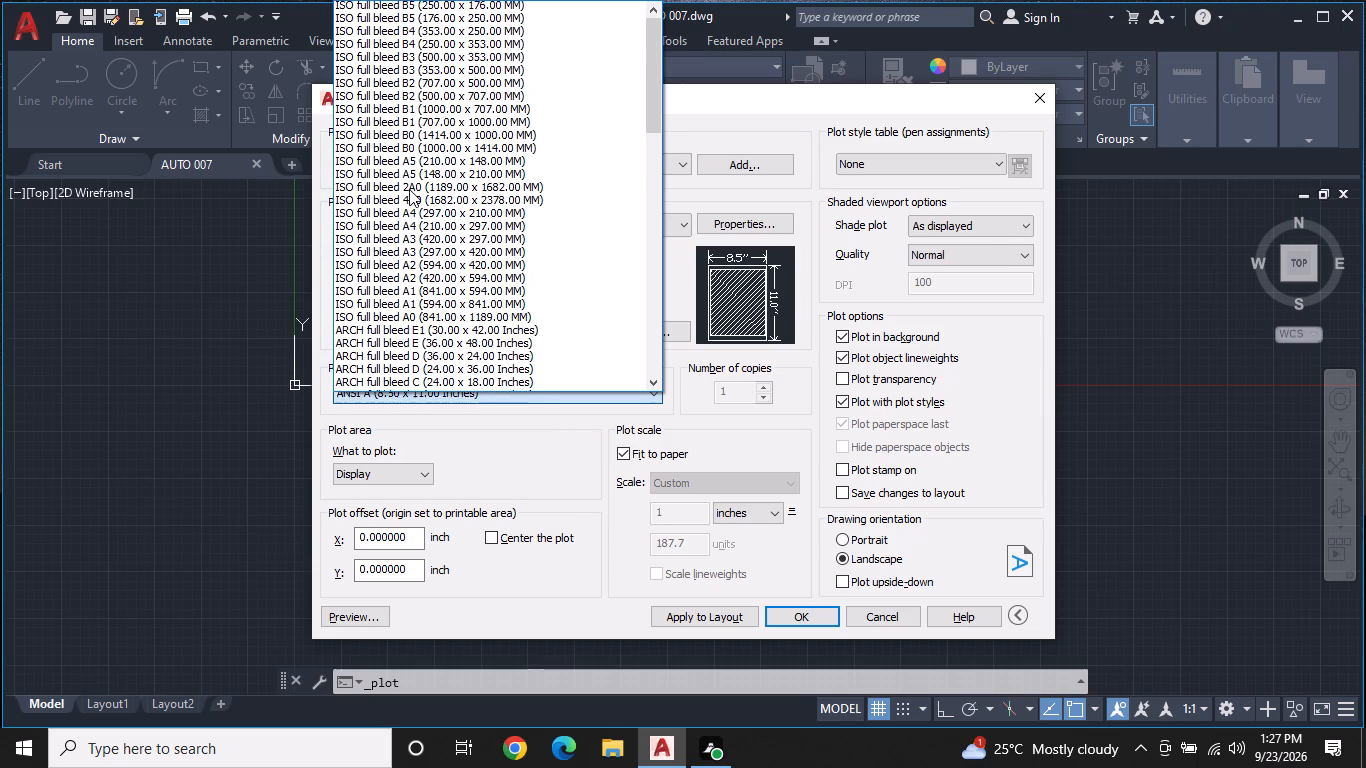
{"action": "scroll", "coordinate": [409, 189], "scroll_direction": "up", "scroll_amount": 3}
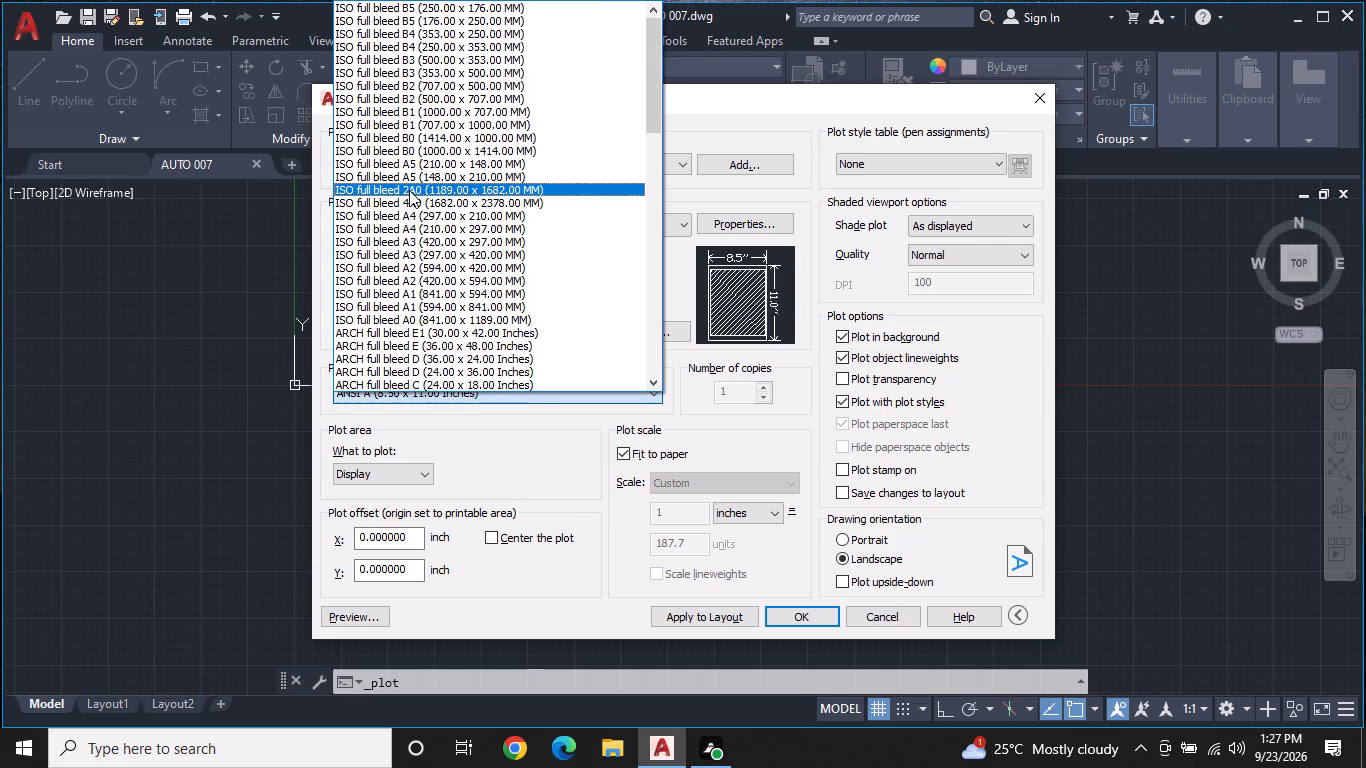
{"action": "scroll", "coordinate": [409, 190], "scroll_direction": "up", "scroll_amount": 2}
{"action": "scroll", "coordinate": [409, 190], "scroll_direction": "down", "scroll_amount": 1}
{"action": "scroll", "coordinate": [409, 190], "scroll_direction": "up", "scroll_amount": 4}
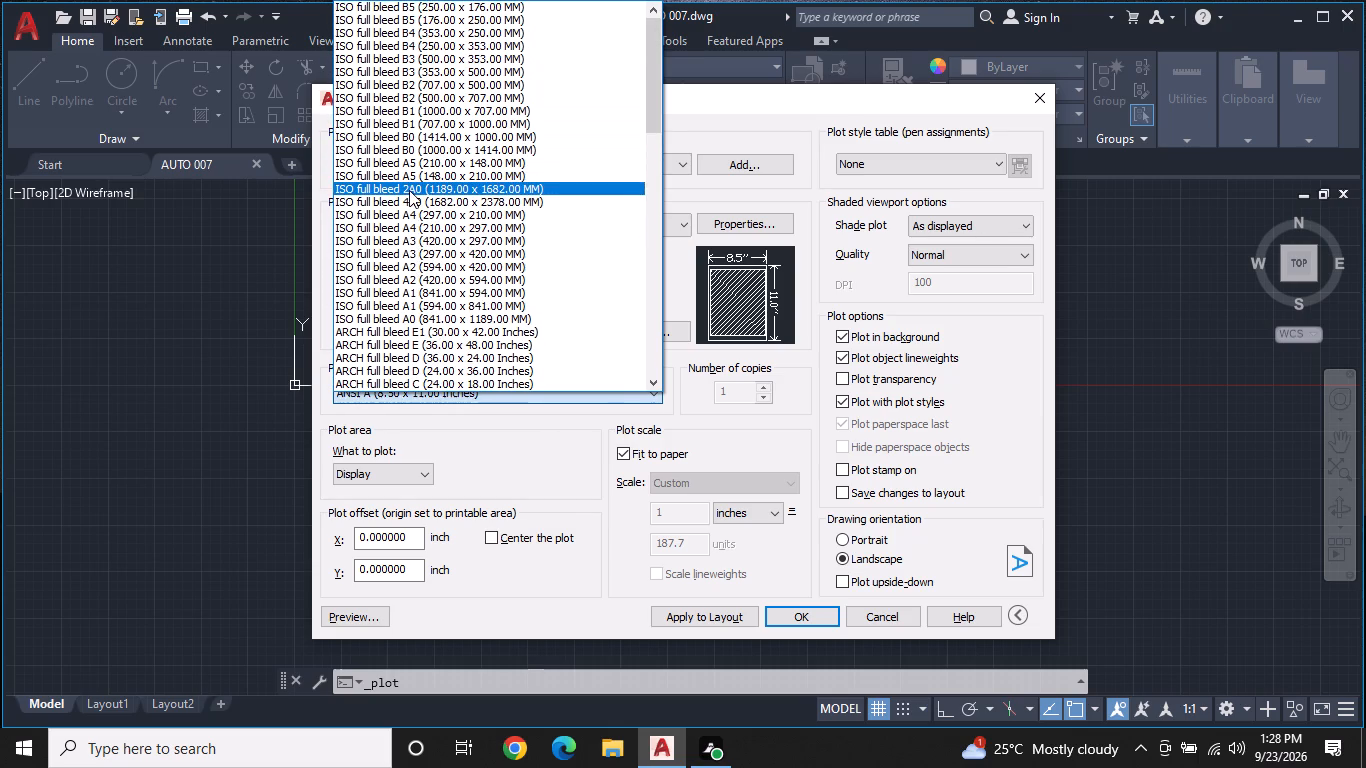
{"action": "scroll", "coordinate": [451, 80], "scroll_direction": "up", "scroll_amount": 4}
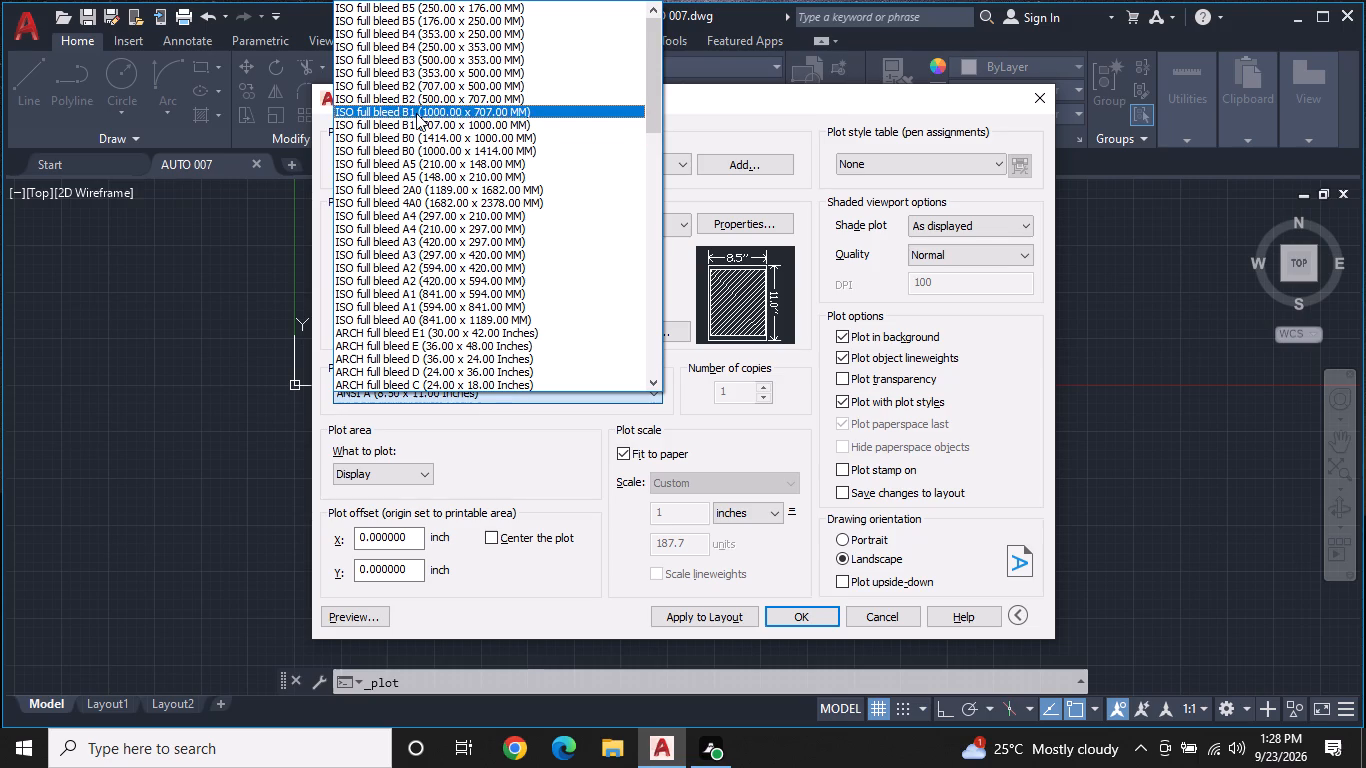
{"action": "scroll", "coordinate": [412, 121], "scroll_direction": "up", "scroll_amount": 3}
{"action": "scroll", "coordinate": [412, 121], "scroll_direction": "down", "scroll_amount": 2}
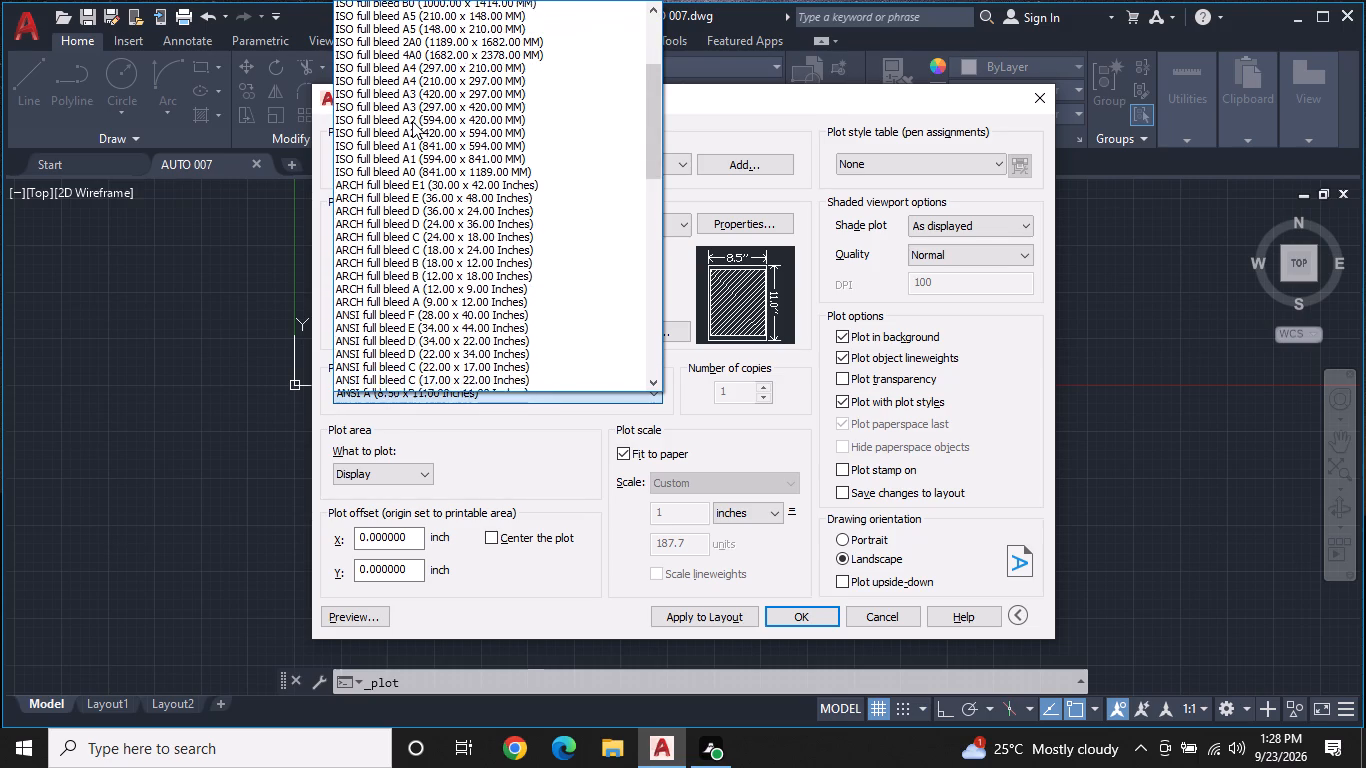
{"action": "scroll", "coordinate": [412, 121], "scroll_direction": "down", "scroll_amount": 4}
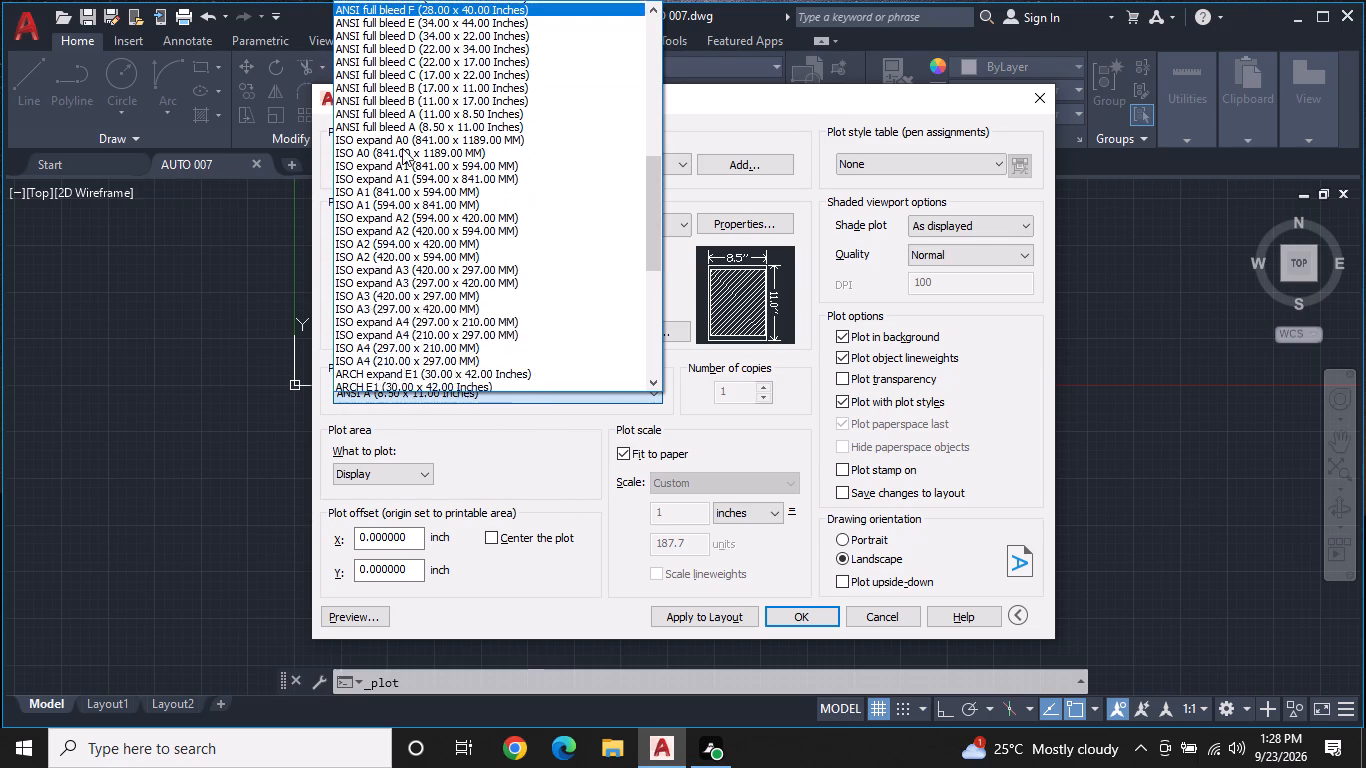
{"action": "scroll", "coordinate": [403, 168], "scroll_direction": "down", "scroll_amount": 1}
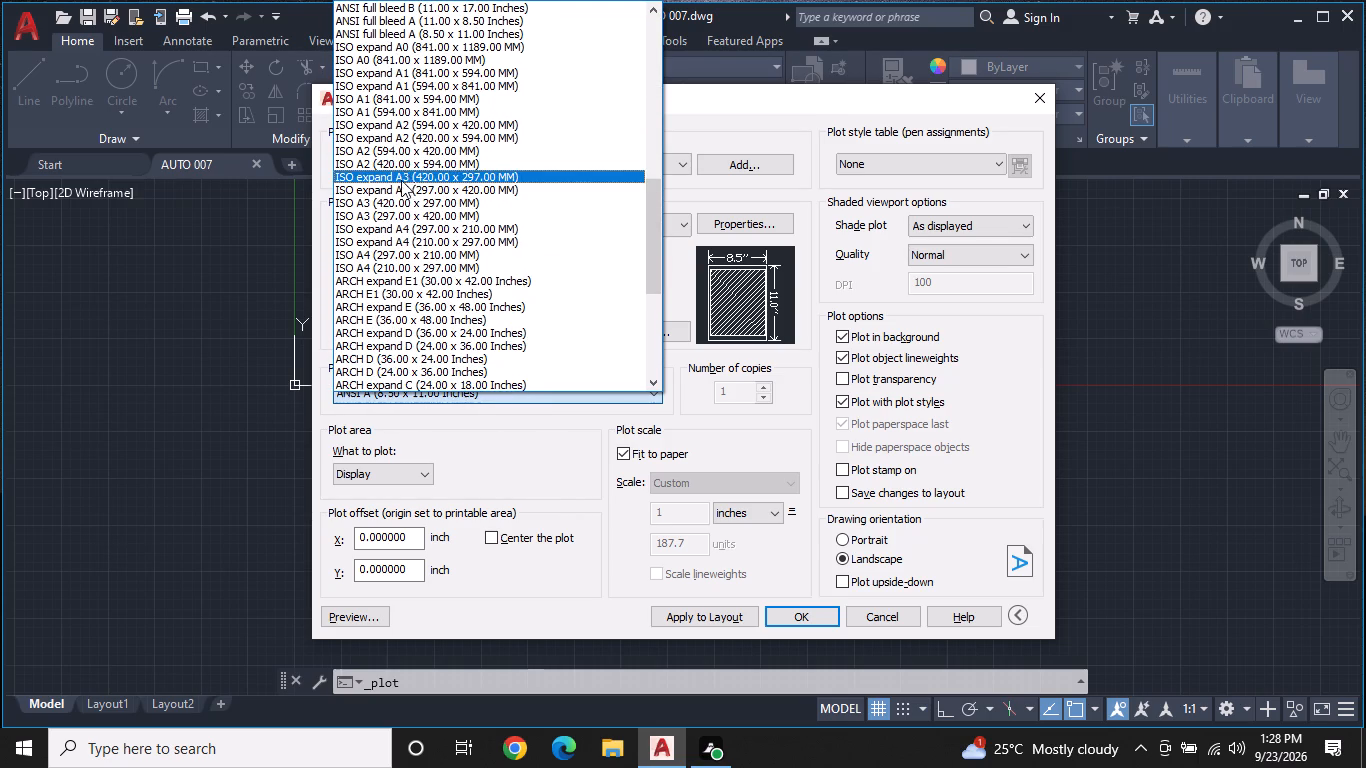
{"action": "scroll", "coordinate": [403, 190], "scroll_direction": "down", "scroll_amount": 1}
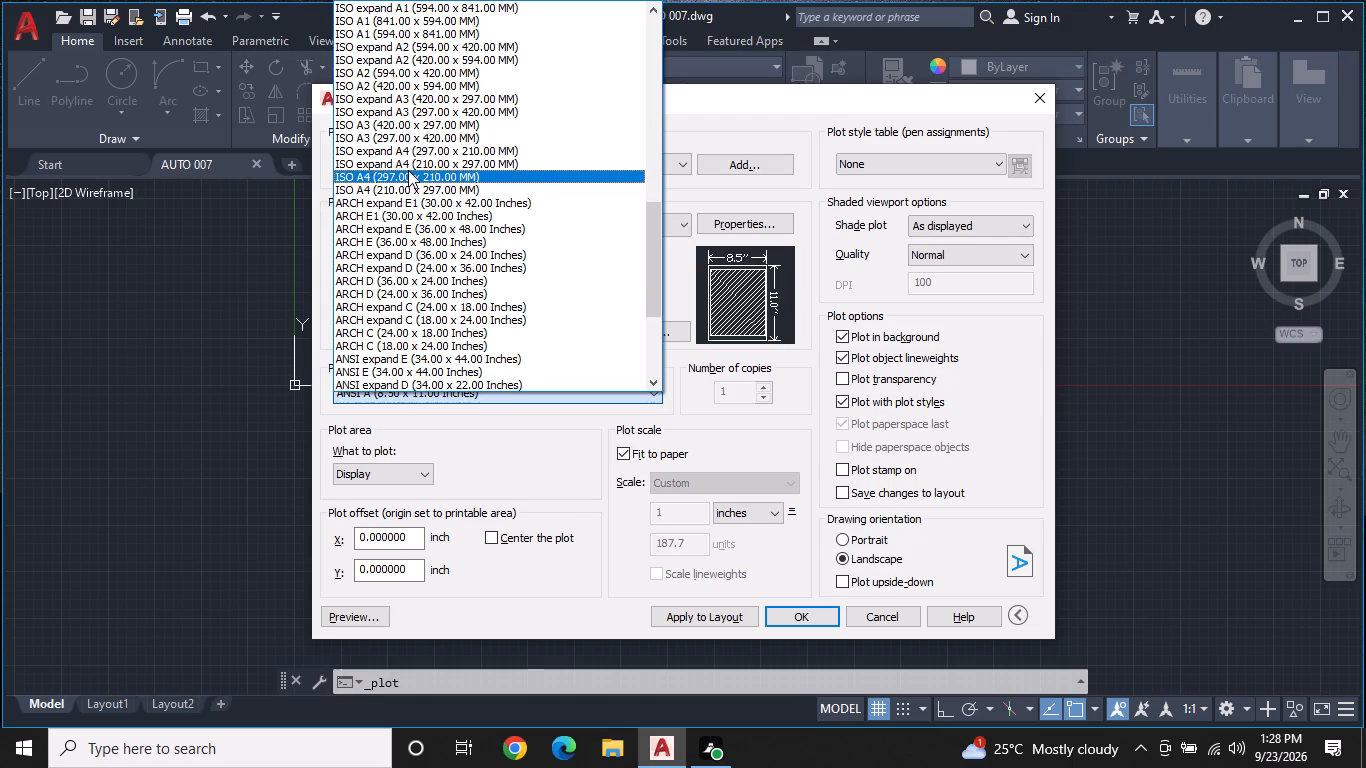
{"action": "scroll", "coordinate": [397, 216], "scroll_direction": "down", "scroll_amount": 8}
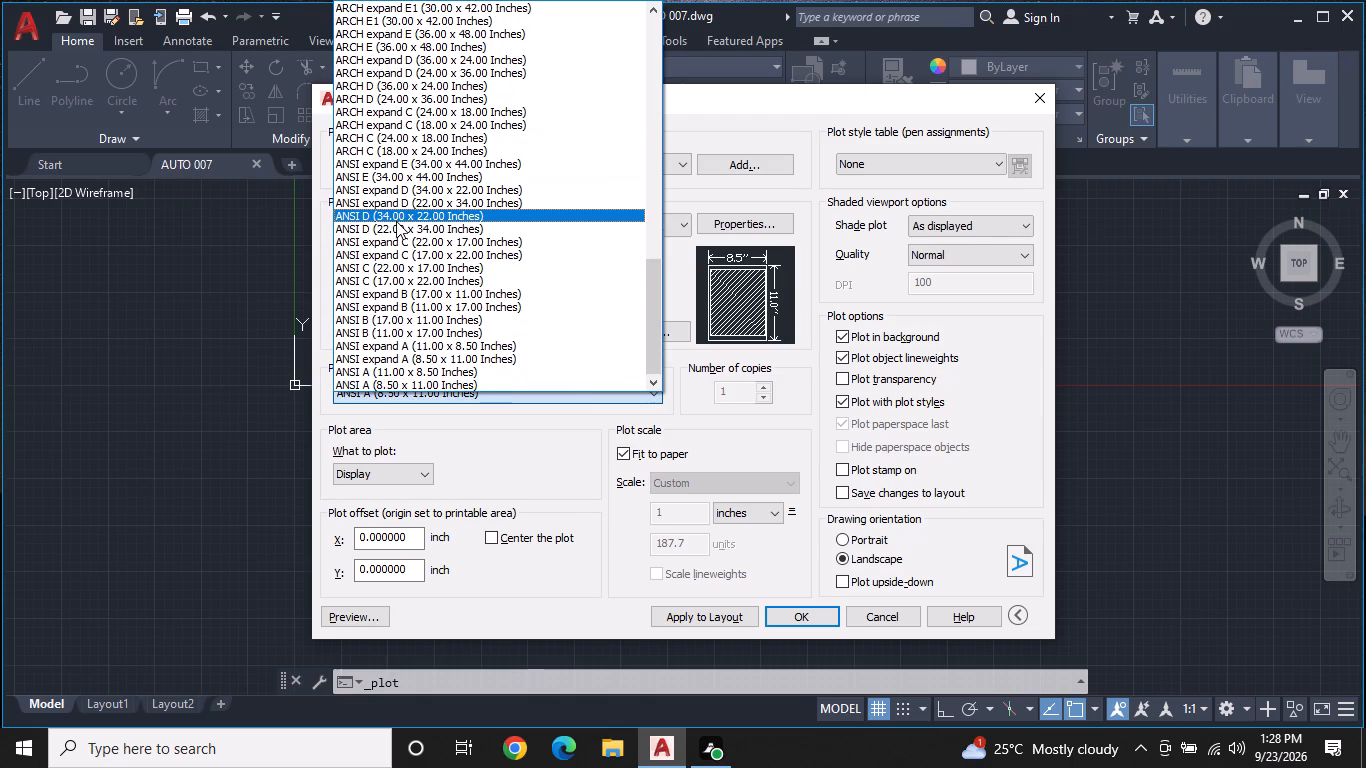
{"action": "scroll", "coordinate": [396, 221], "scroll_direction": "down", "scroll_amount": 4}
{"action": "scroll", "coordinate": [396, 221], "scroll_direction": "up", "scroll_amount": 12}
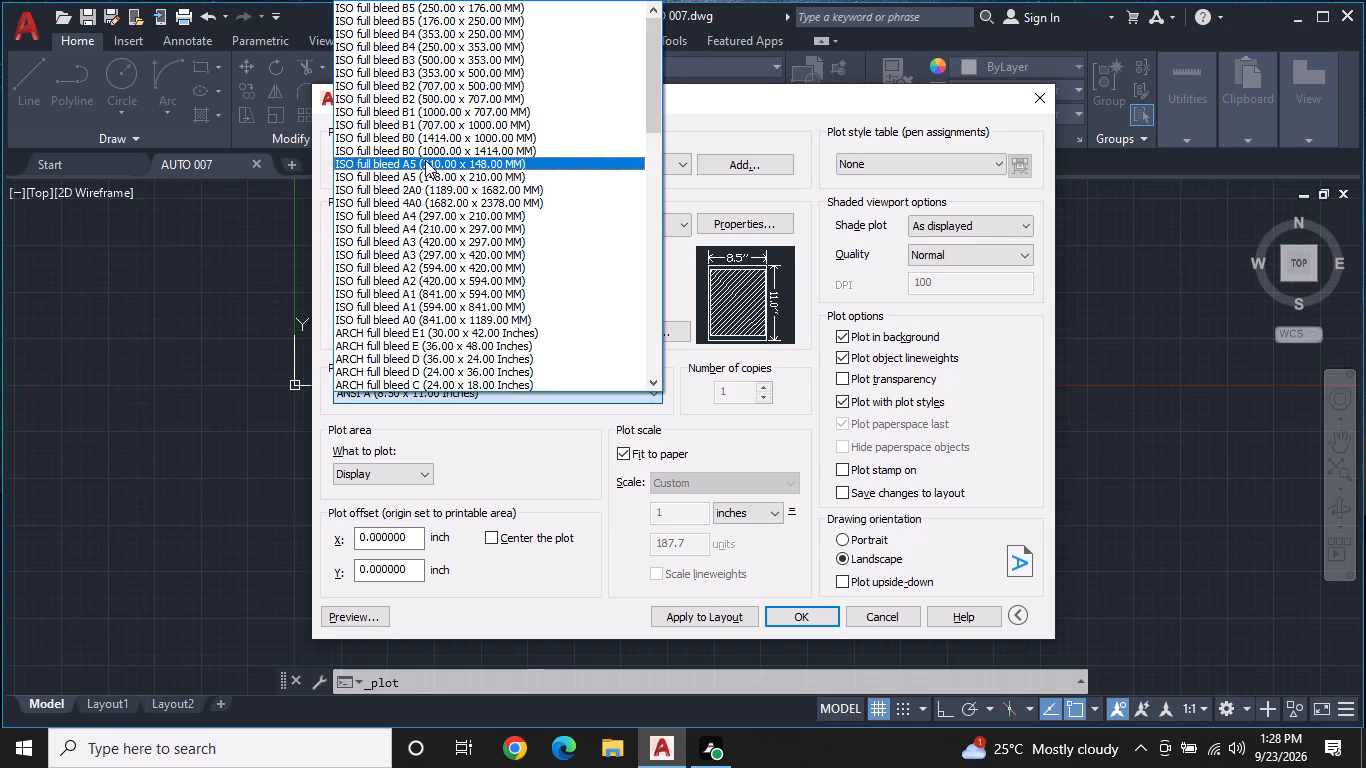
{"action": "scroll", "coordinate": [425, 160], "scroll_direction": "up", "scroll_amount": 4}
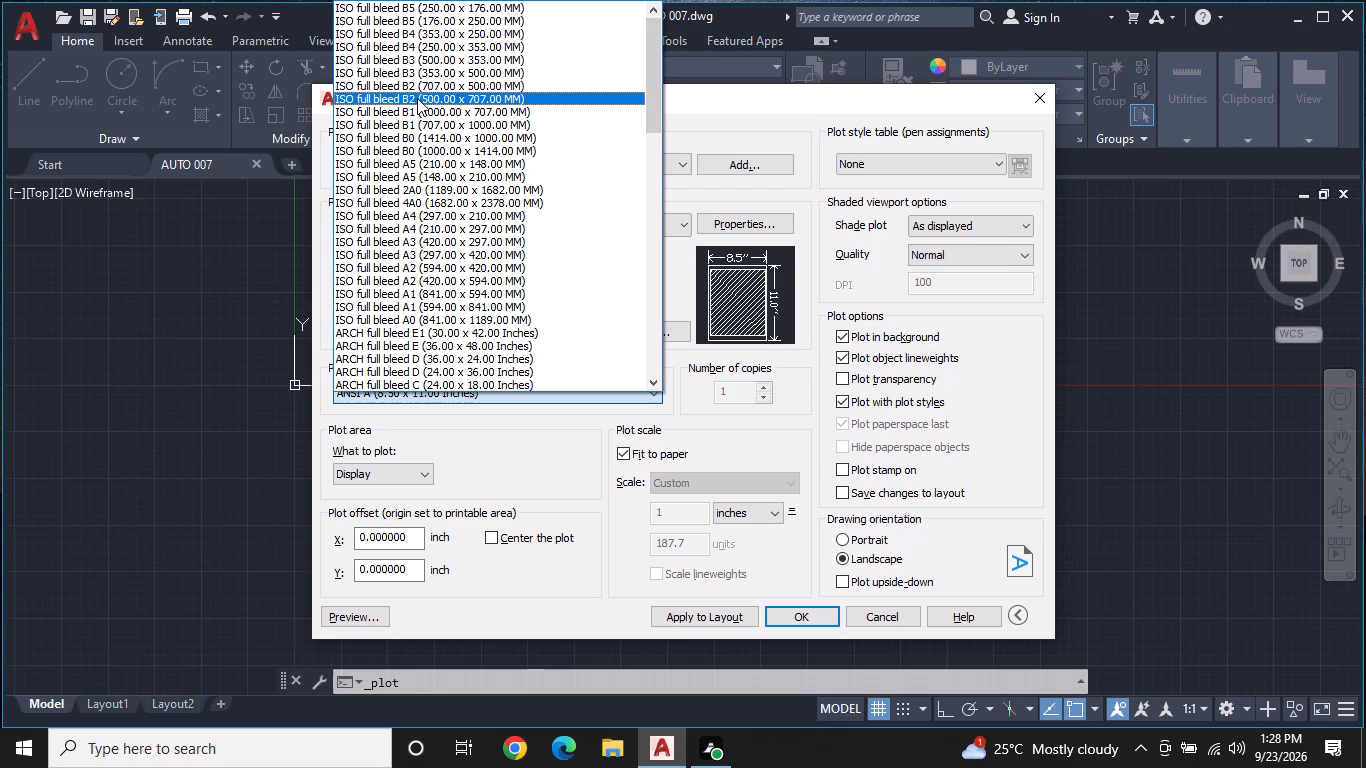
{"action": "scroll", "coordinate": [417, 98], "scroll_direction": "up", "scroll_amount": 3}
{"action": "scroll", "coordinate": [413, 101], "scroll_direction": "down", "scroll_amount": 3}
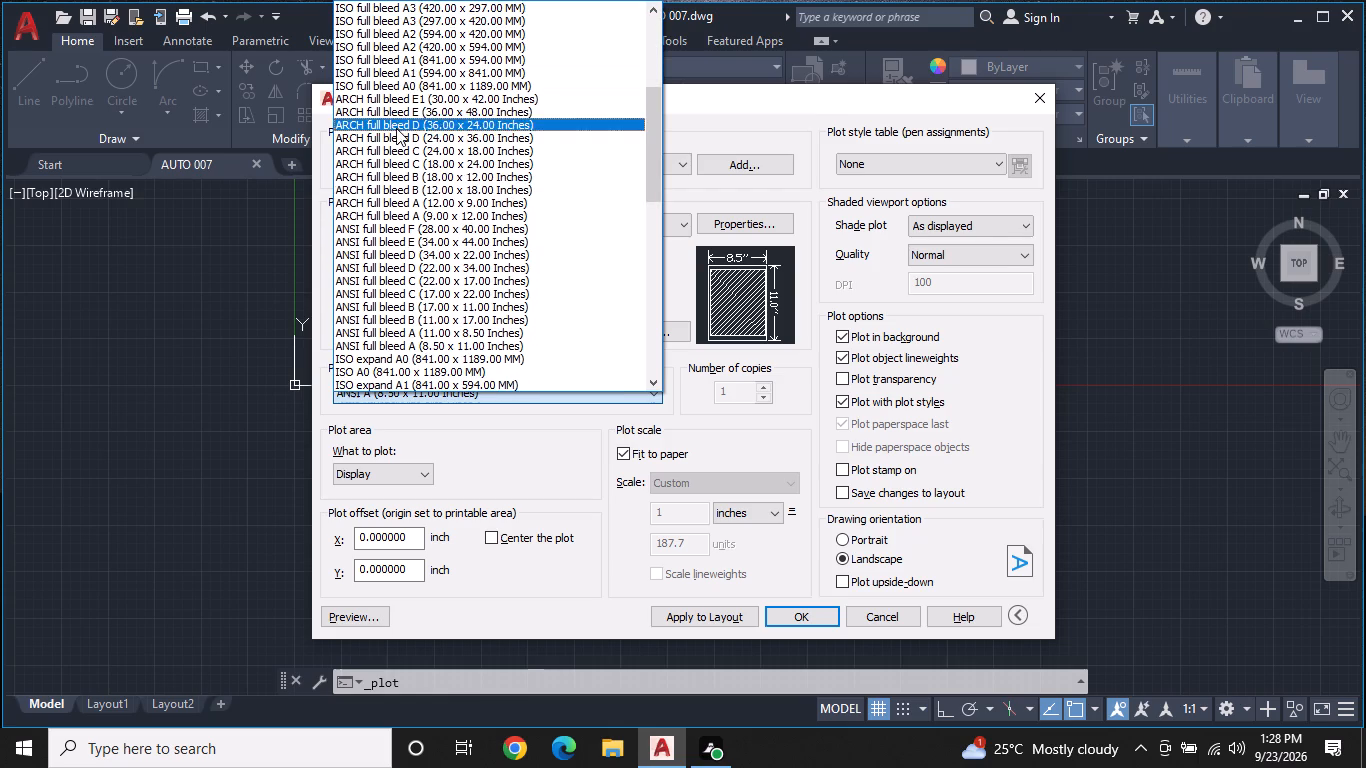
{"action": "scroll", "coordinate": [399, 211], "scroll_direction": "down", "scroll_amount": 2}
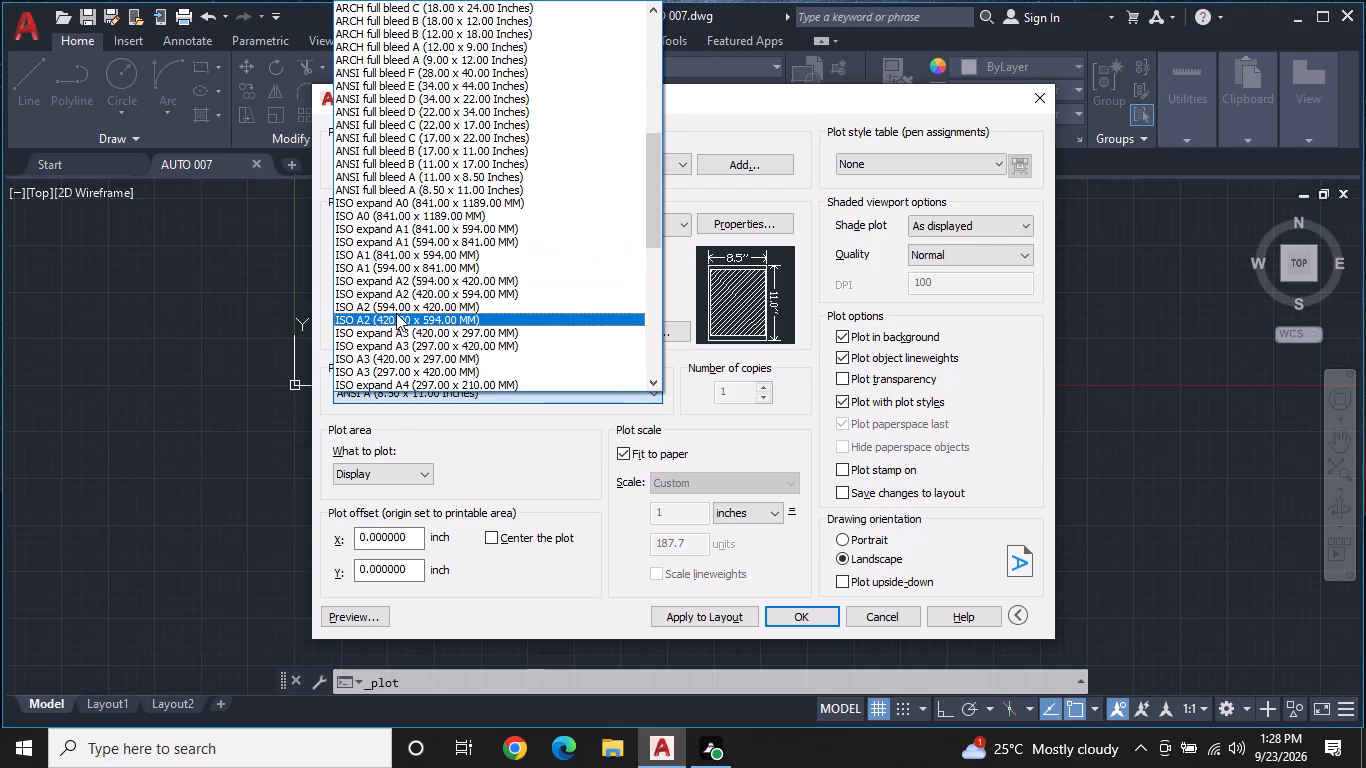
{"action": "scroll", "coordinate": [400, 318], "scroll_direction": "down", "scroll_amount": 4}
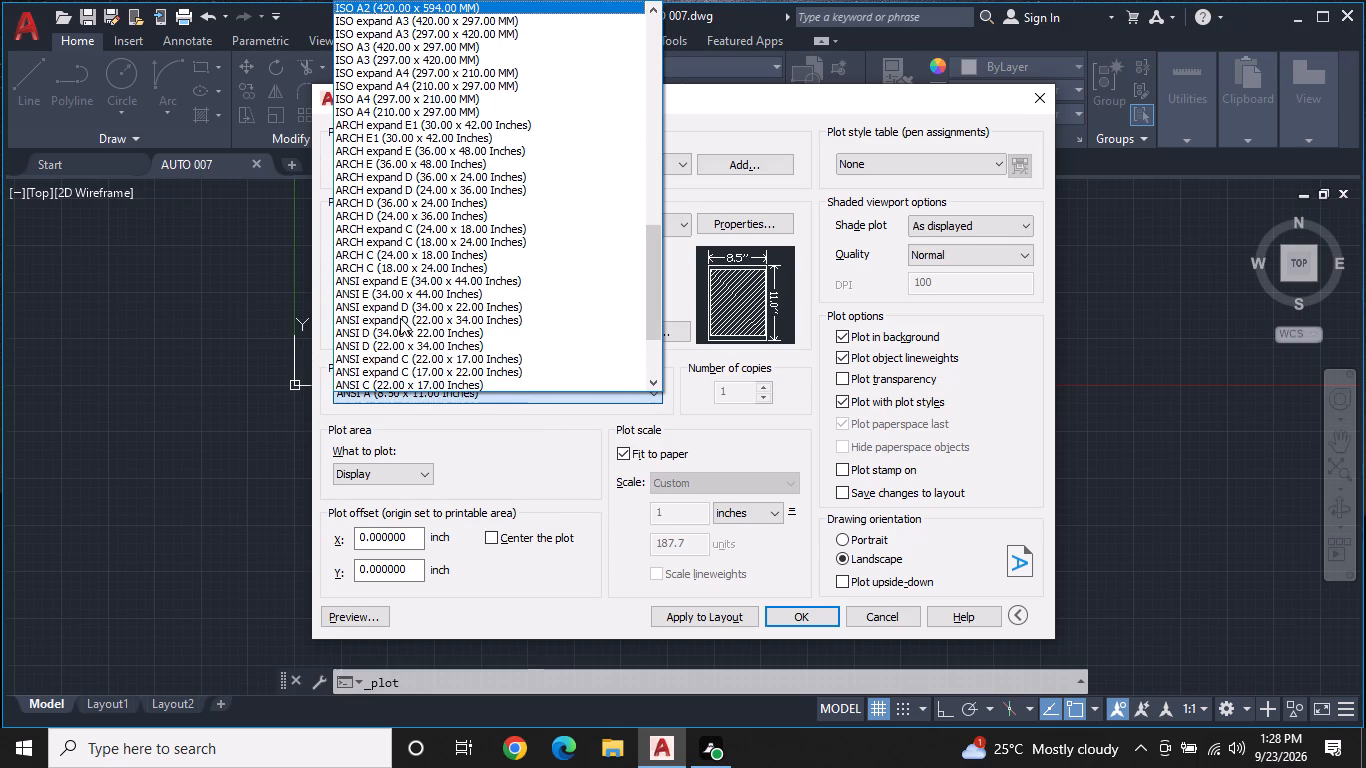
{"action": "scroll", "coordinate": [400, 318], "scroll_direction": "down", "scroll_amount": 1}
{"action": "scroll", "coordinate": [400, 318], "scroll_direction": "up", "scroll_amount": 1}
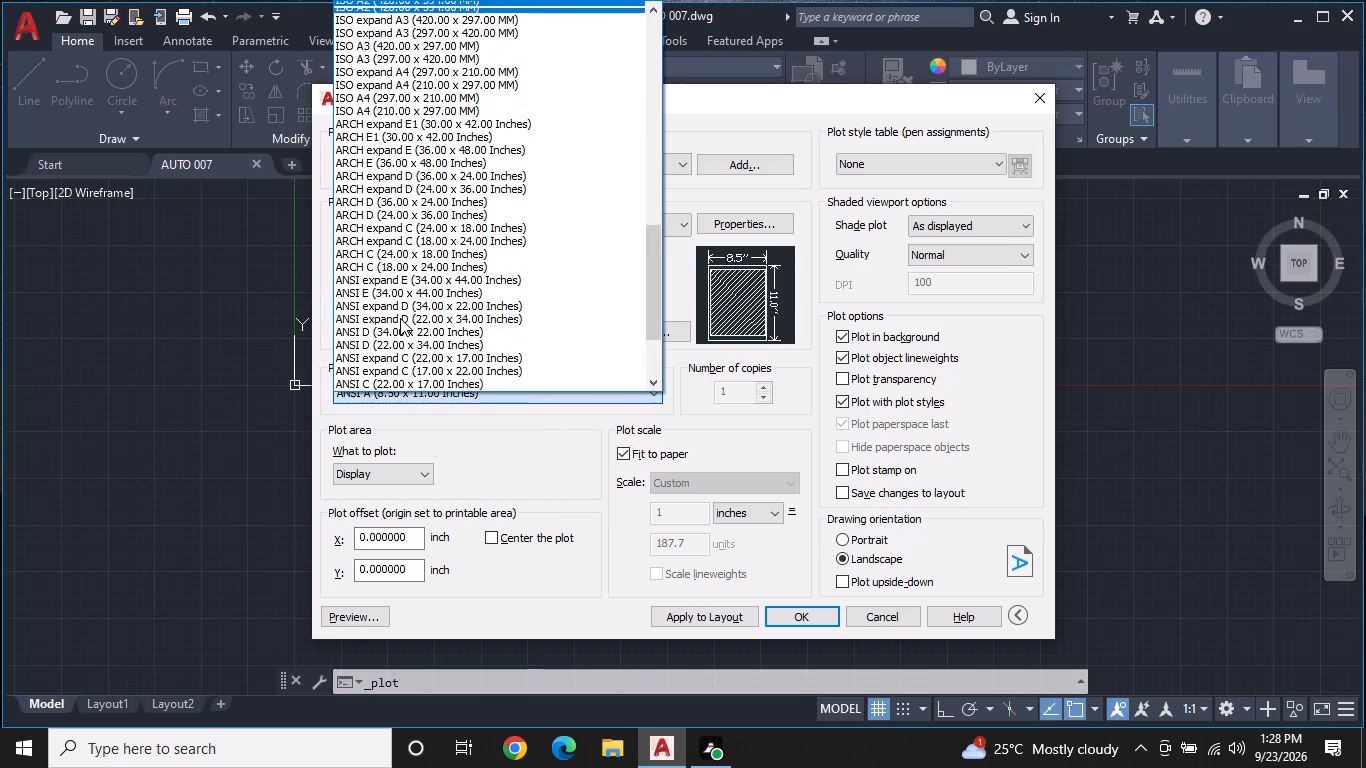
{"action": "scroll", "coordinate": [400, 318], "scroll_direction": "down", "scroll_amount": 4}
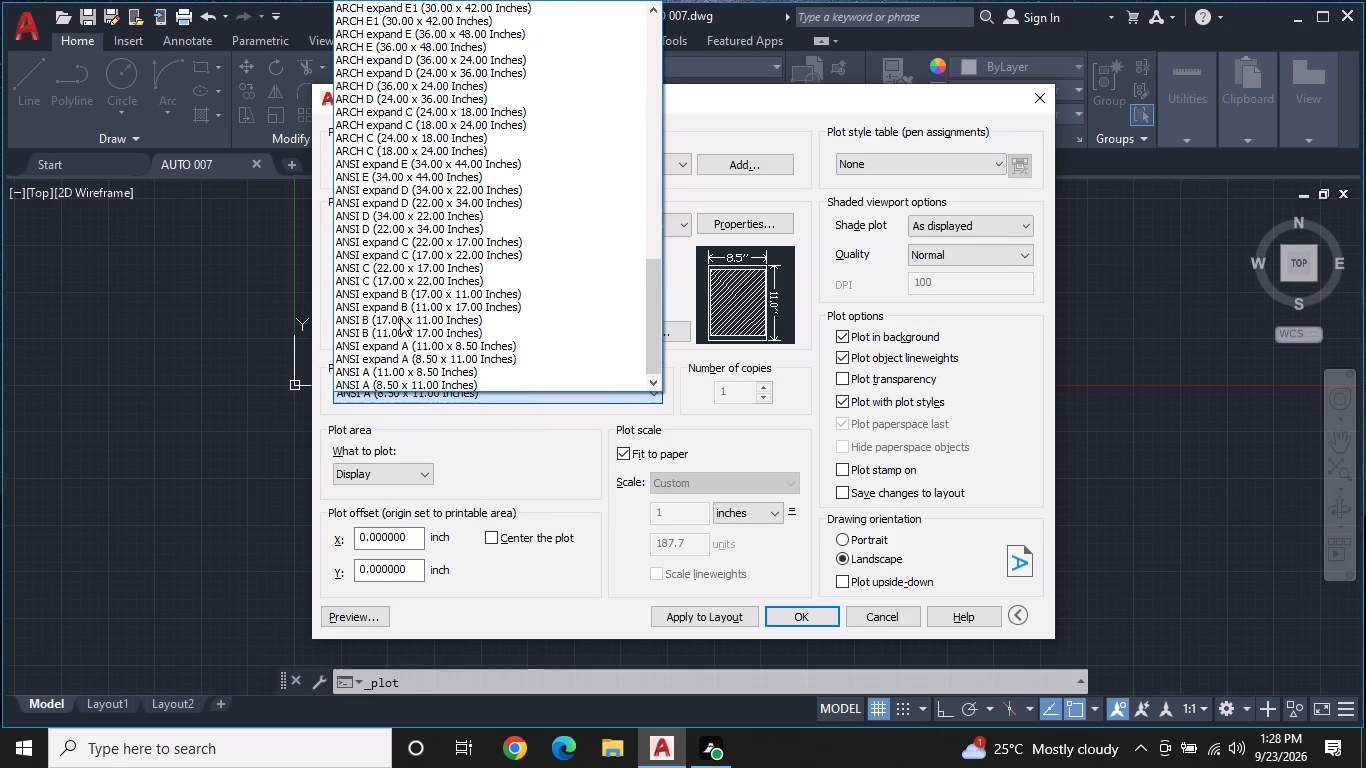
{"action": "scroll", "coordinate": [400, 318], "scroll_direction": "down", "scroll_amount": 6}
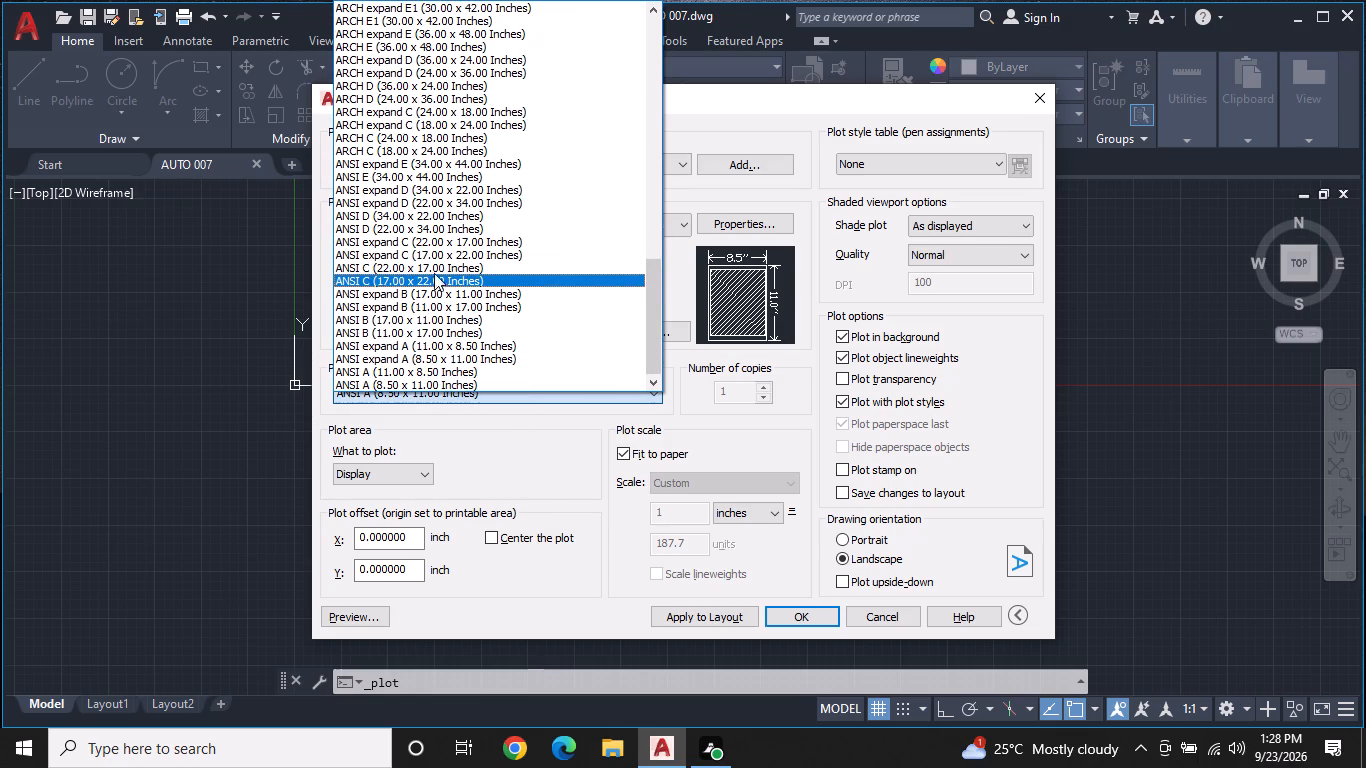
{"action": "scroll", "coordinate": [401, 278], "scroll_direction": "up", "scroll_amount": 4}
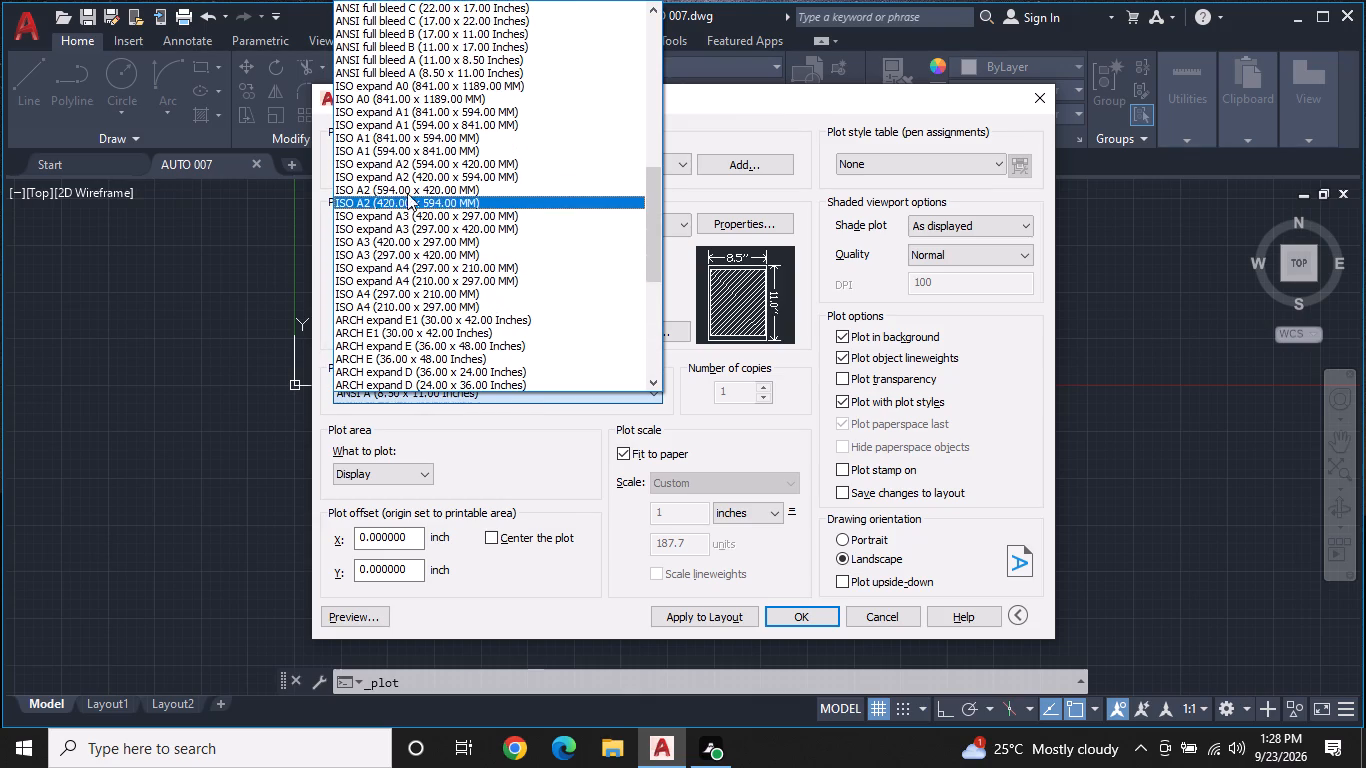
{"action": "scroll", "coordinate": [423, 177], "scroll_direction": "up", "scroll_amount": 2}
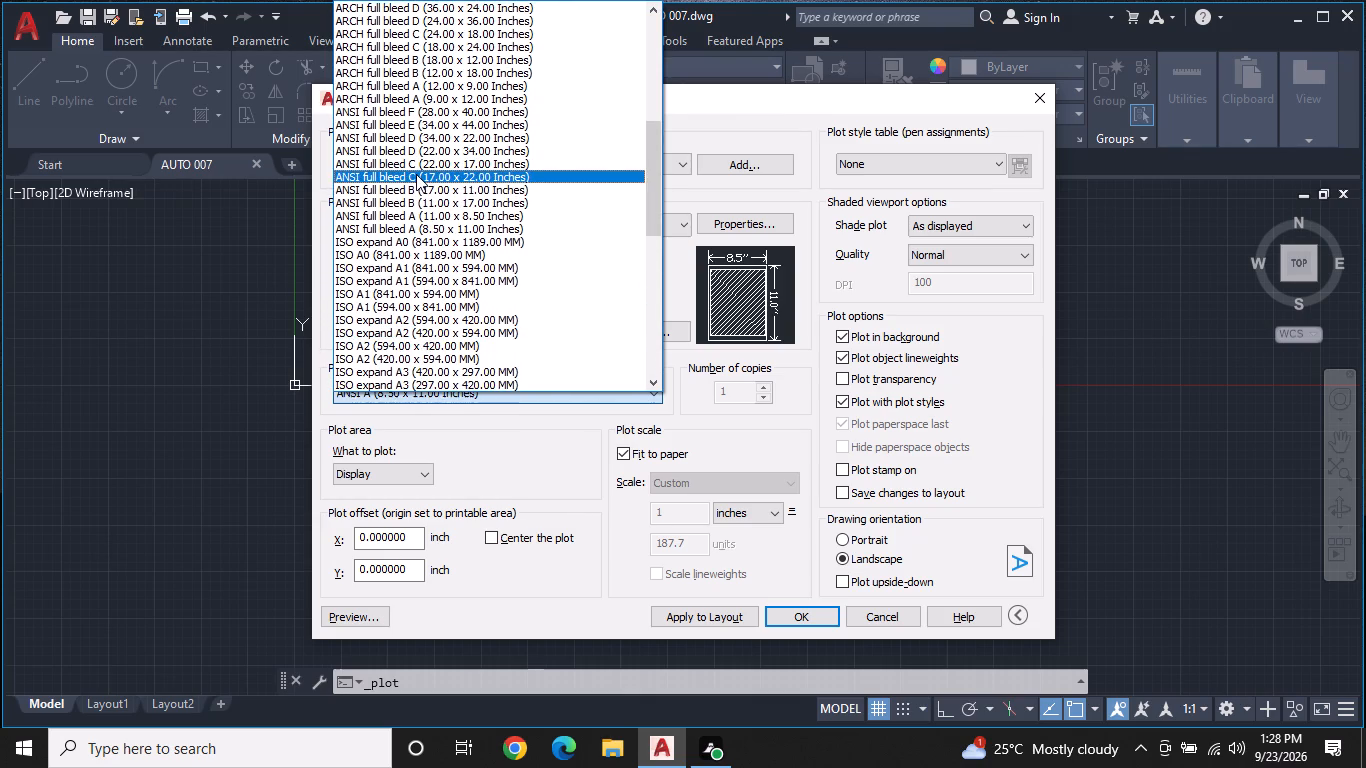
{"action": "scroll", "coordinate": [416, 174], "scroll_direction": "up", "scroll_amount": 3}
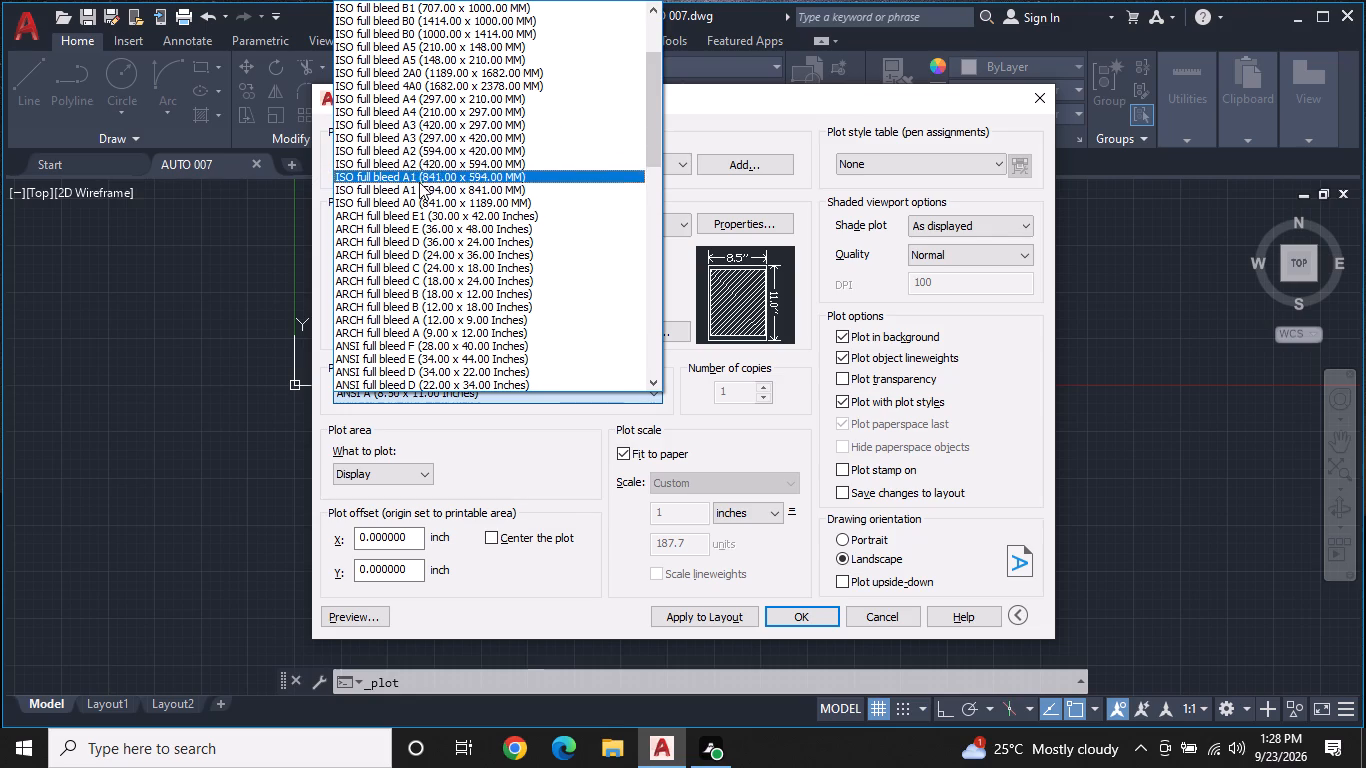
{"action": "scroll", "coordinate": [416, 183], "scroll_direction": "up", "scroll_amount": 2}
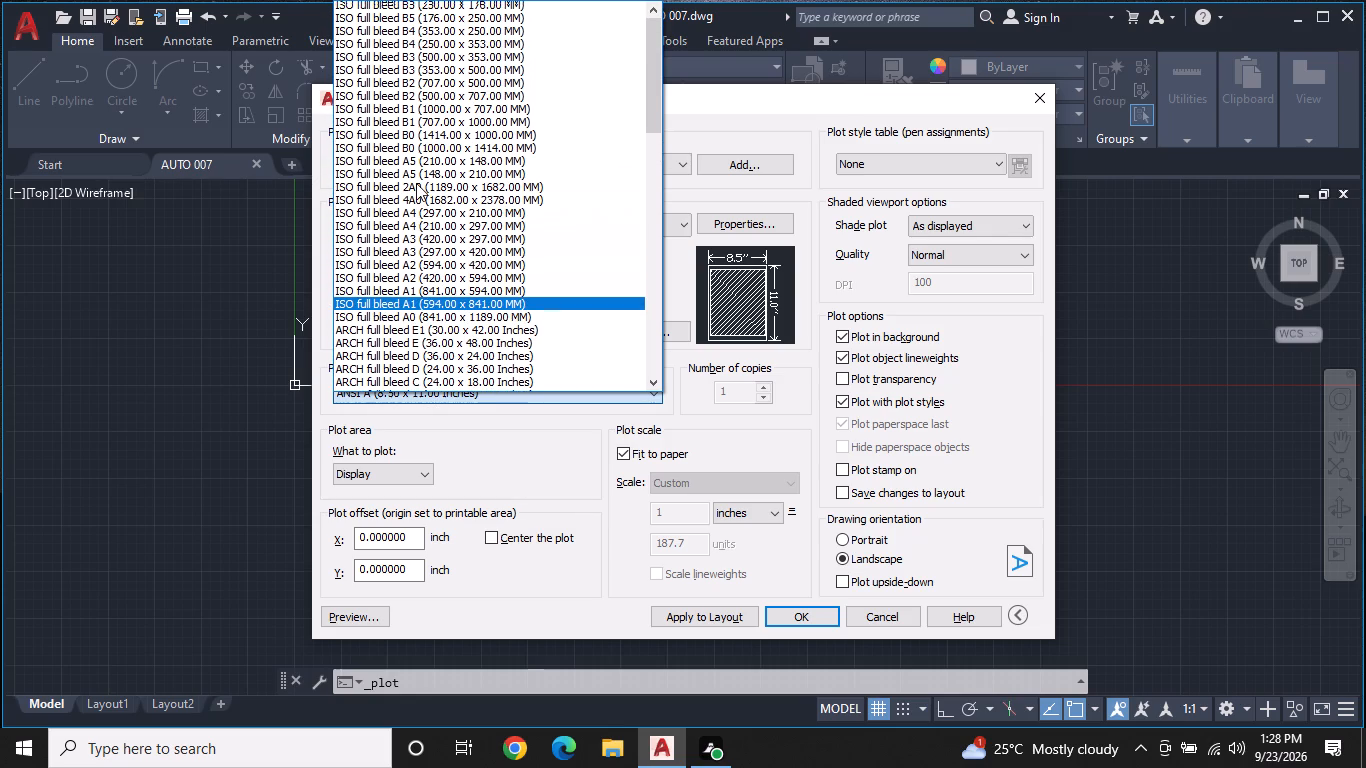
{"action": "scroll", "coordinate": [416, 183], "scroll_direction": "up", "scroll_amount": 4}
{"action": "scroll", "coordinate": [416, 183], "scroll_direction": "down", "scroll_amount": 3}
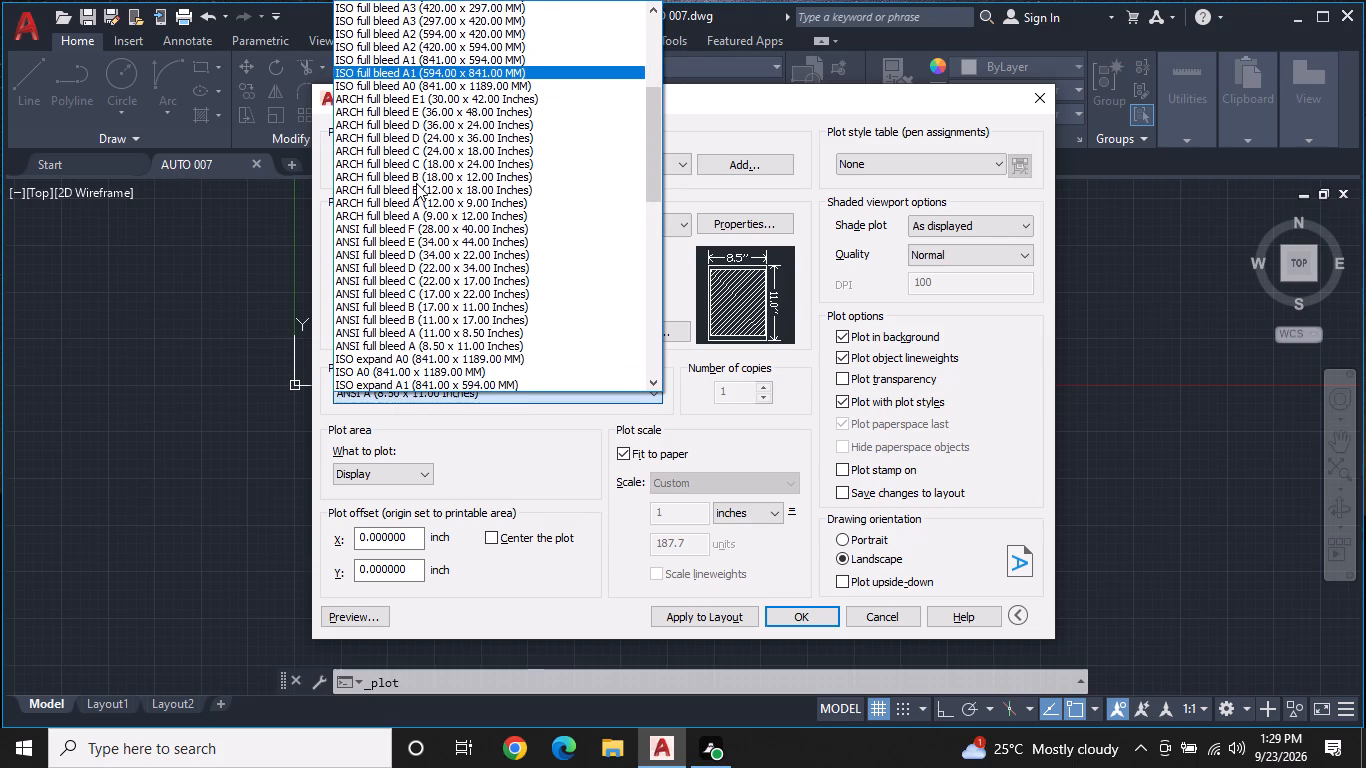
{"action": "scroll", "coordinate": [416, 183], "scroll_direction": "down", "scroll_amount": 2}
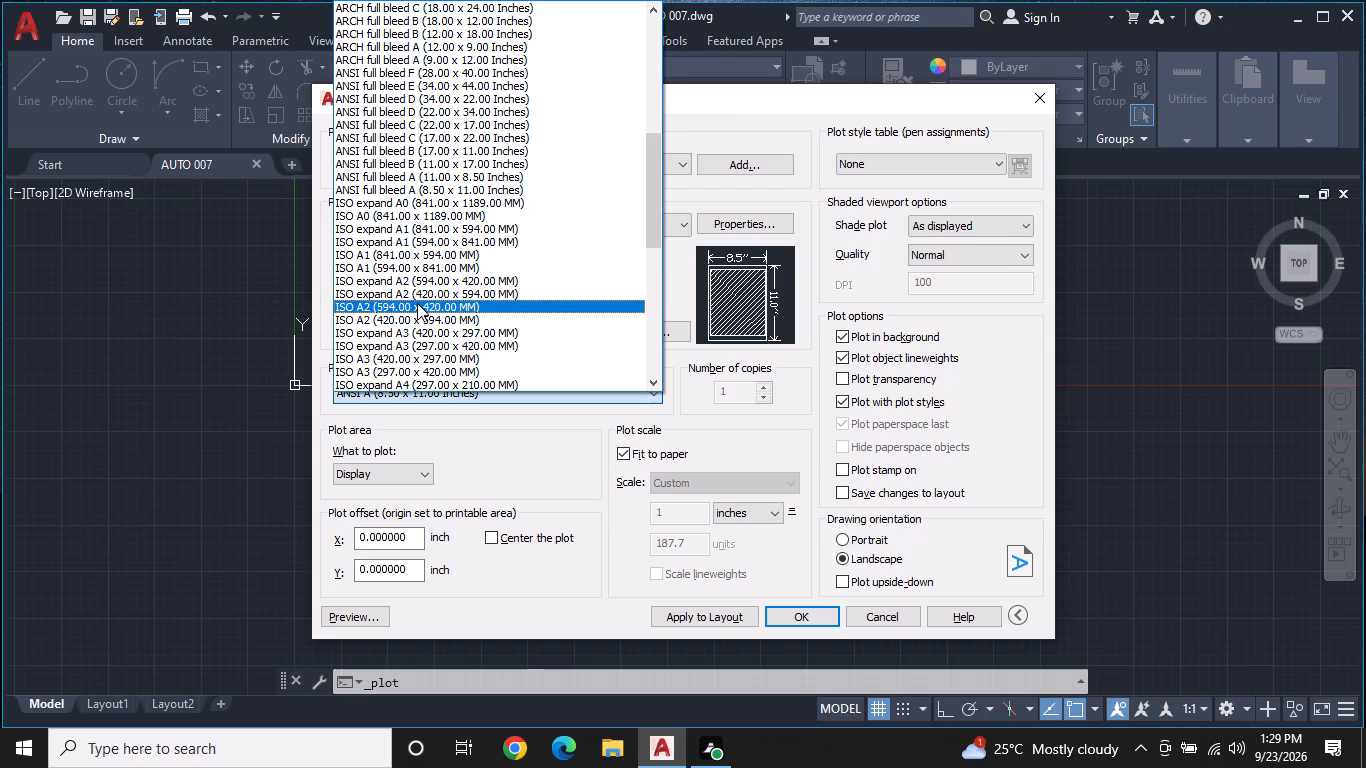
{"action": "scroll", "coordinate": [417, 303], "scroll_direction": "down", "scroll_amount": 2}
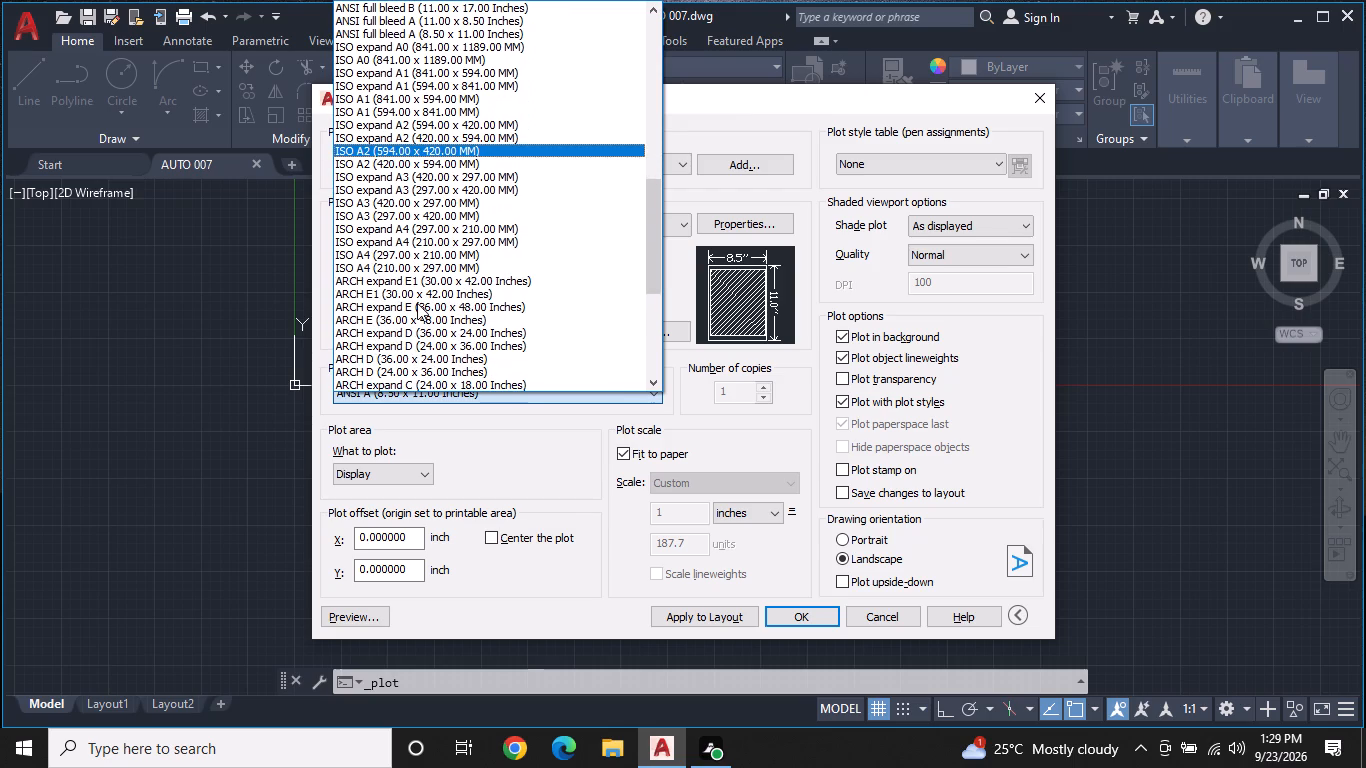
{"action": "left_click", "coordinate": [418, 223]}
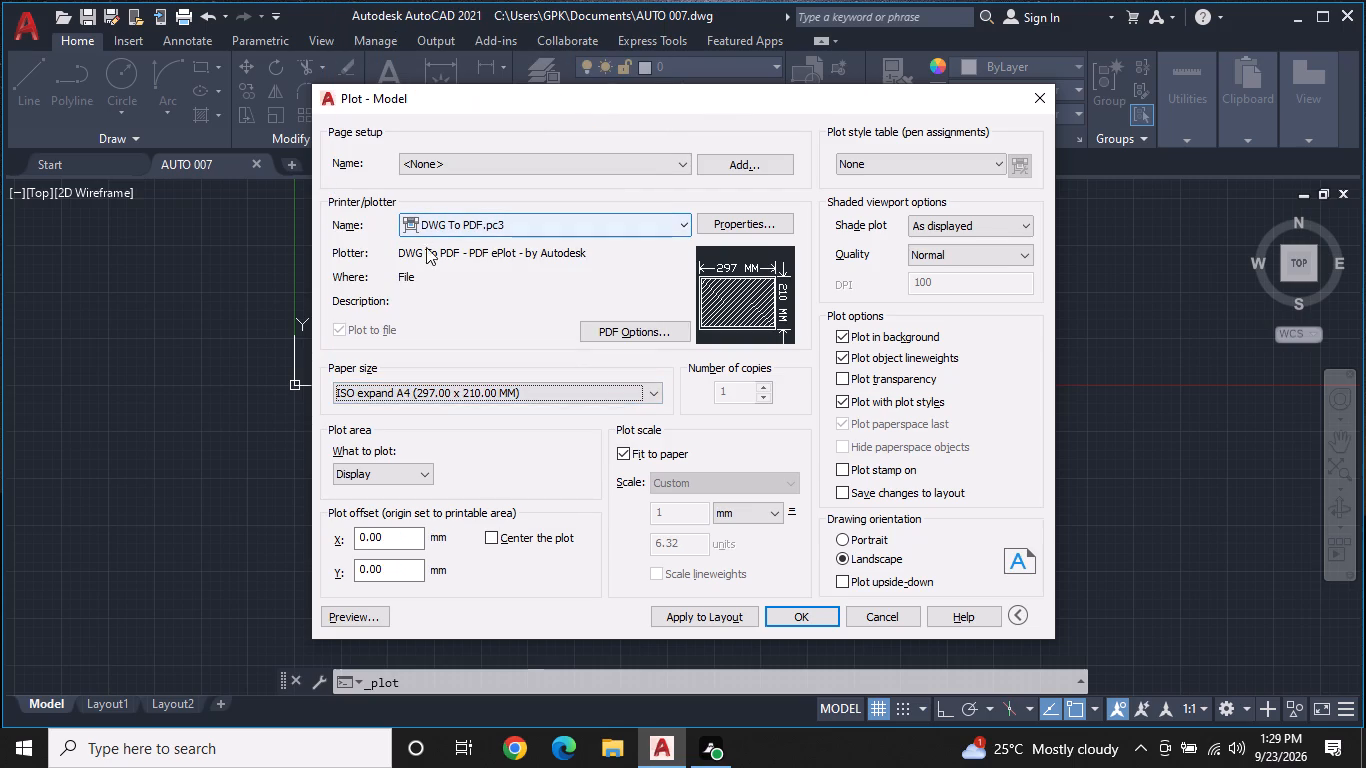
Set the plot area to a window enclosing the floor plan with its 30' and 32' dimensions, and center the plot on the paper.
{"action": "left_click", "coordinate": [416, 474]}
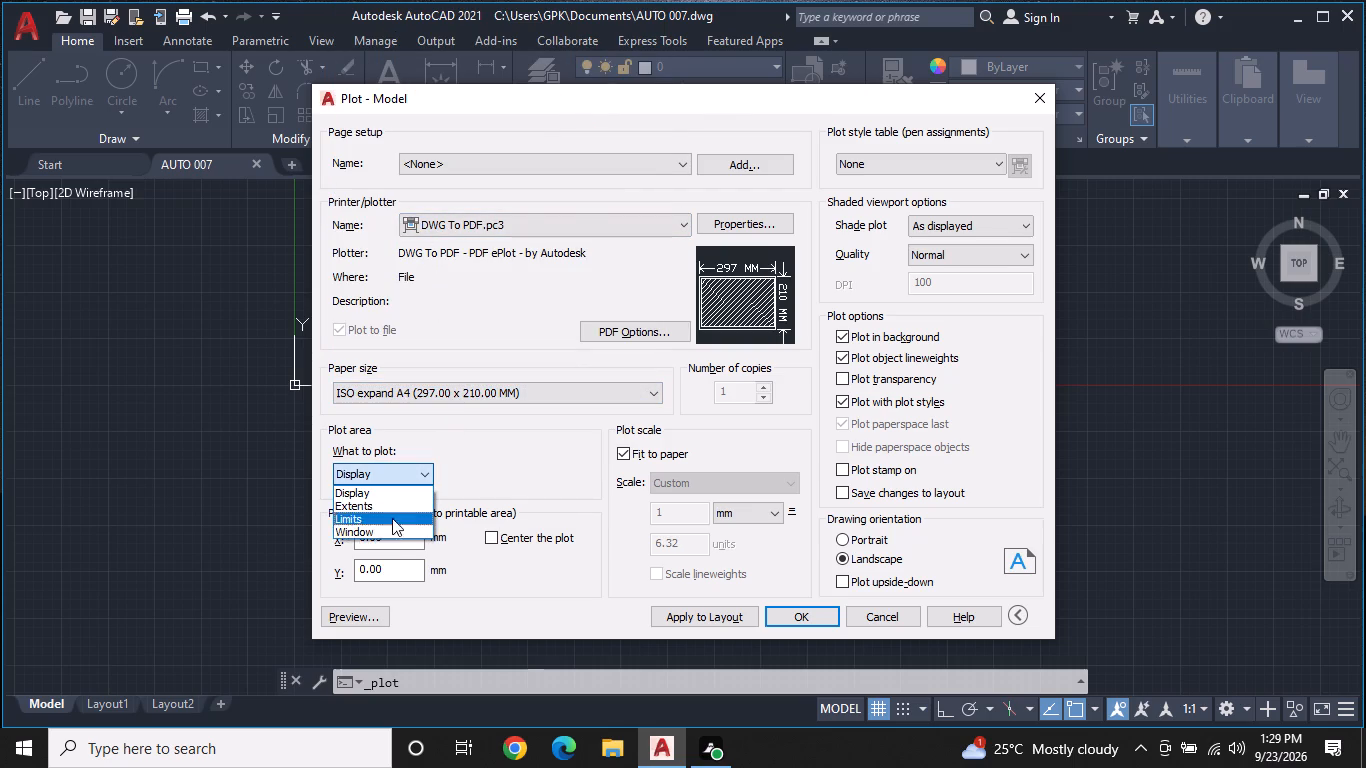
{"action": "left_click", "coordinate": [389, 530]}
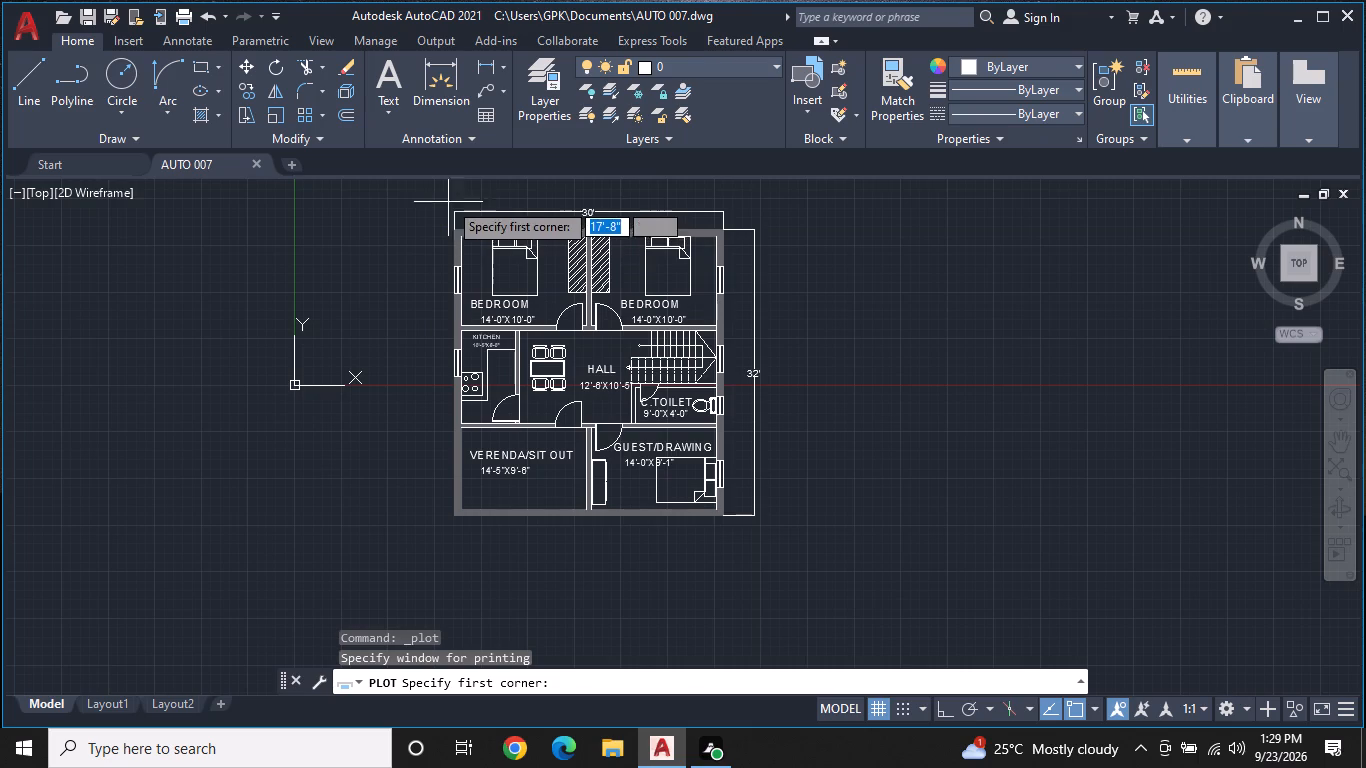
{"action": "left_click", "coordinate": [440, 191]}
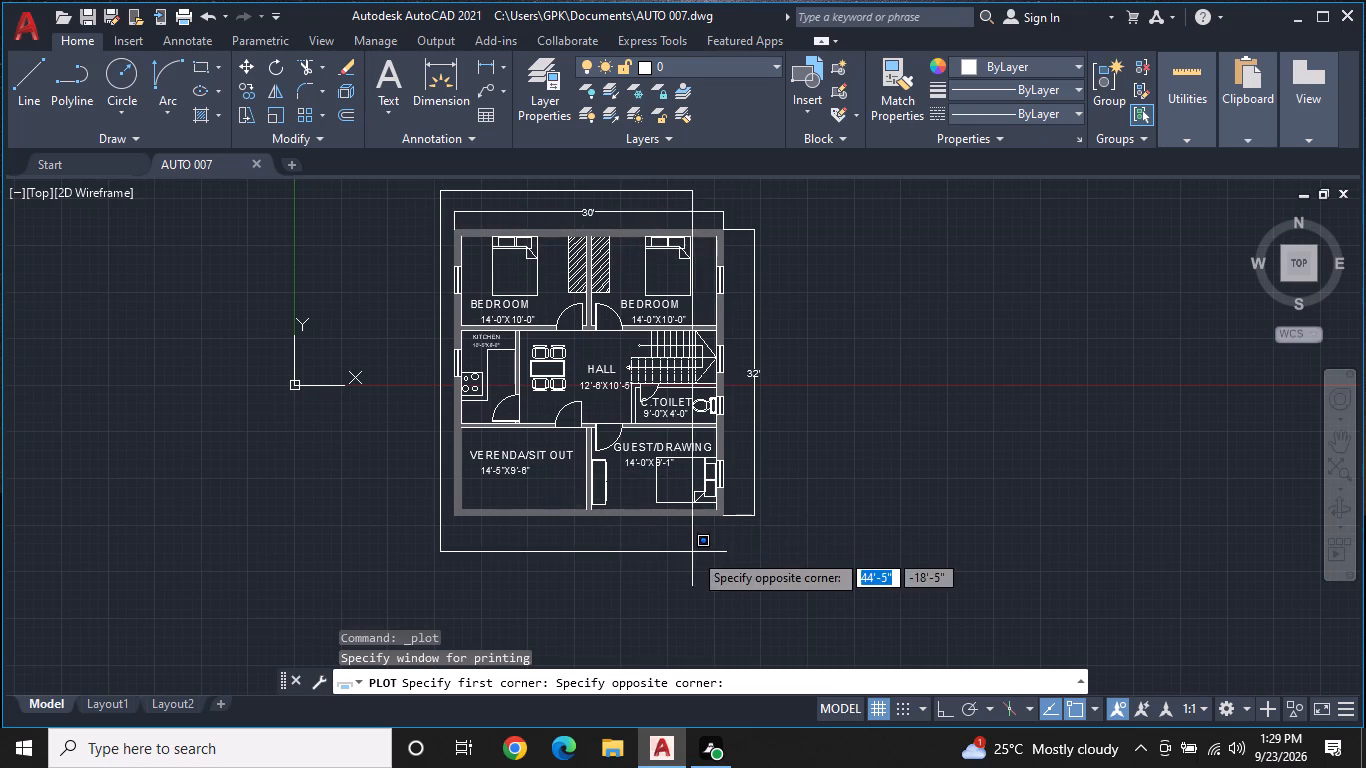
{"action": "left_click", "coordinate": [762, 534]}
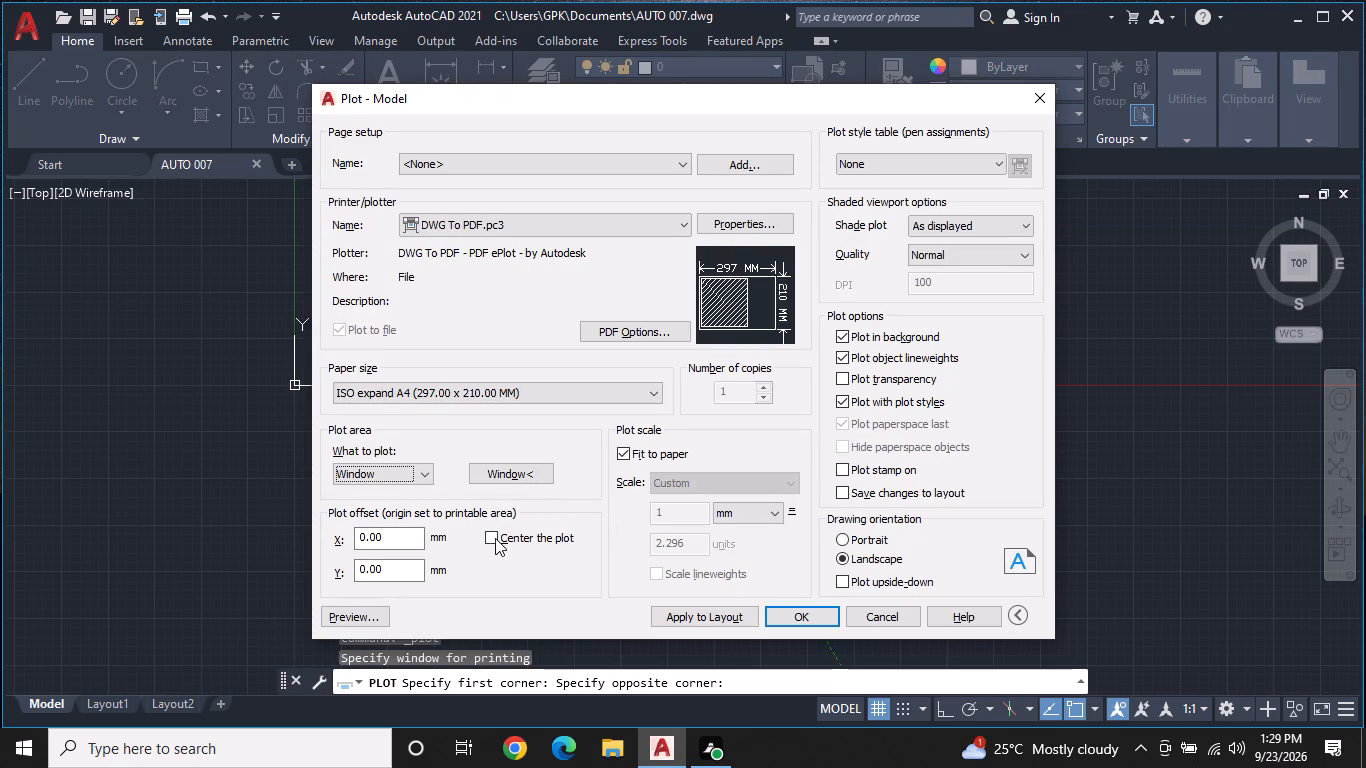
{"action": "left_click", "coordinate": [495, 540]}
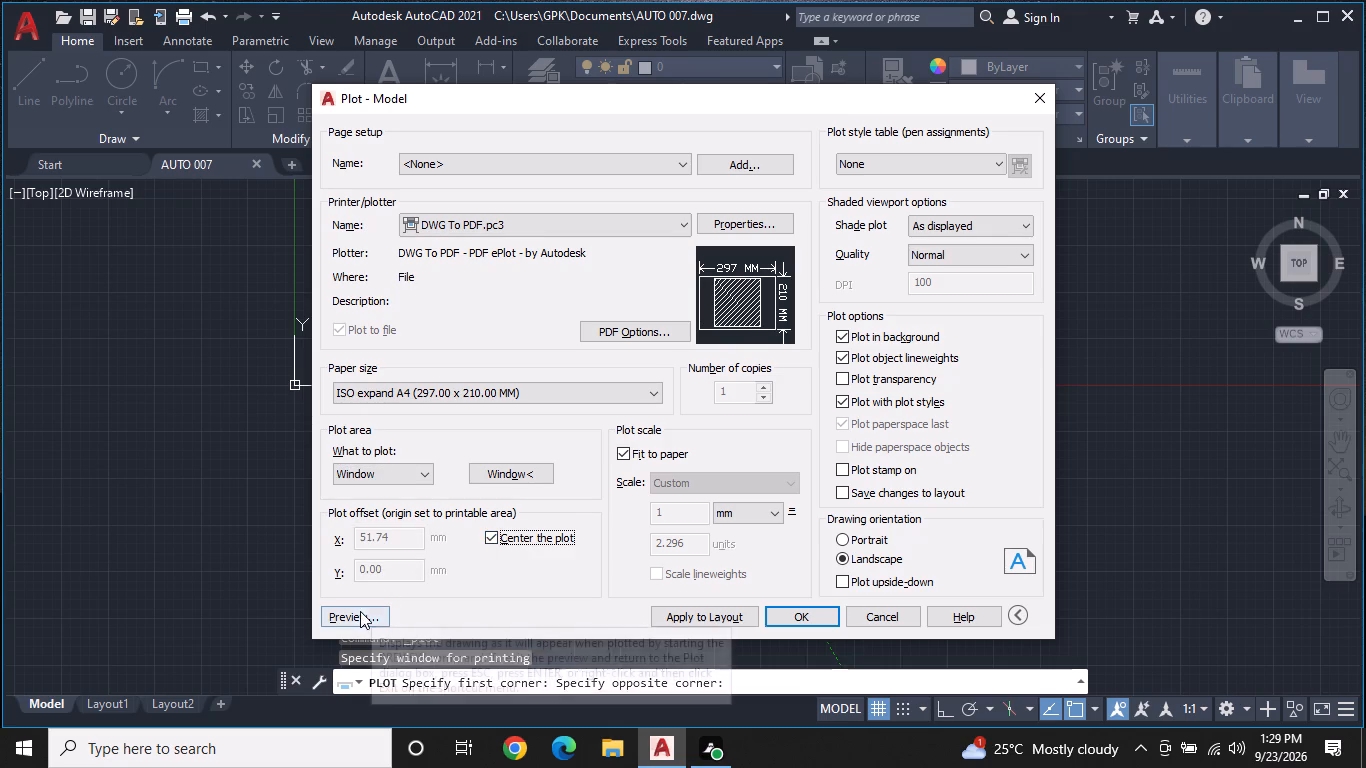
Preview the plot and examine the floor plan's room labels, walls and overall dimensions up close and on the full sheet.
{"action": "left_click", "coordinate": [360, 611]}
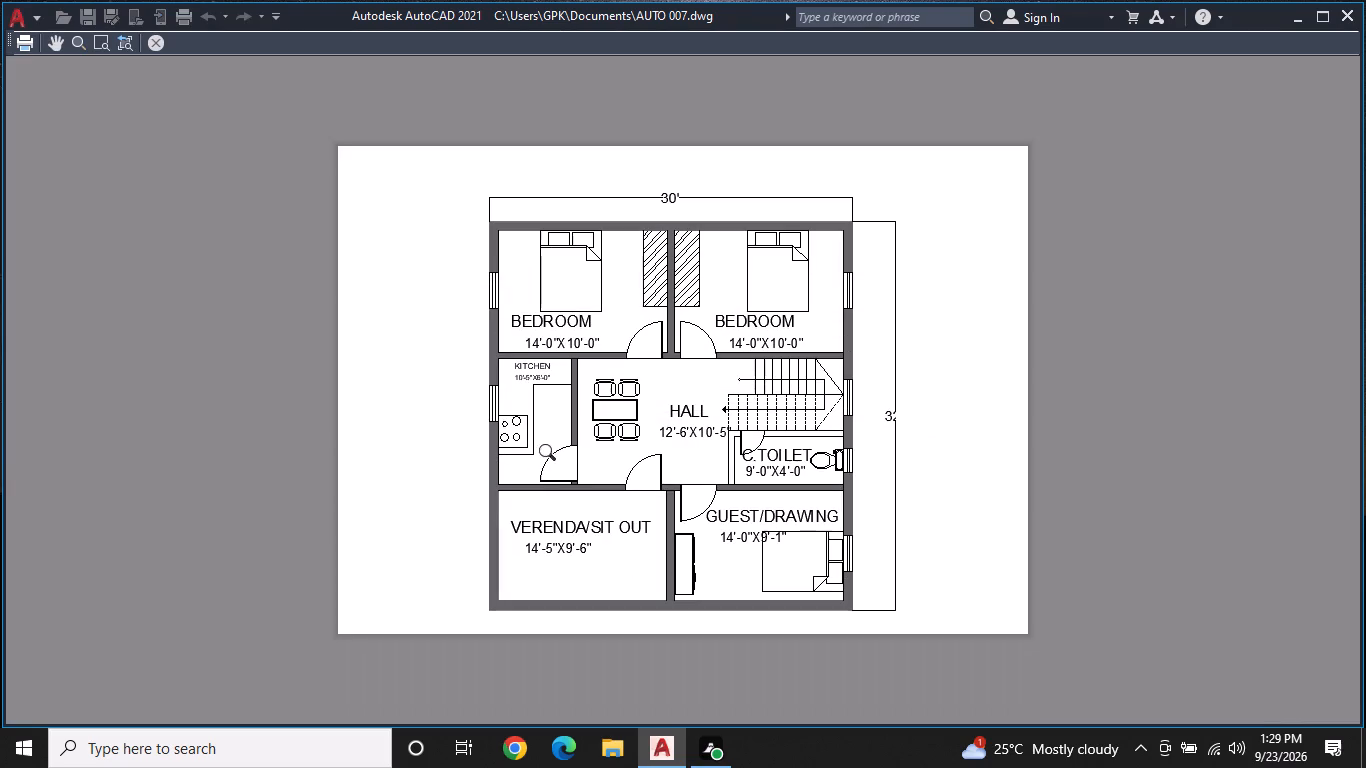
{"action": "scroll", "coordinate": [546, 378], "scroll_direction": "up", "scroll_amount": 1}
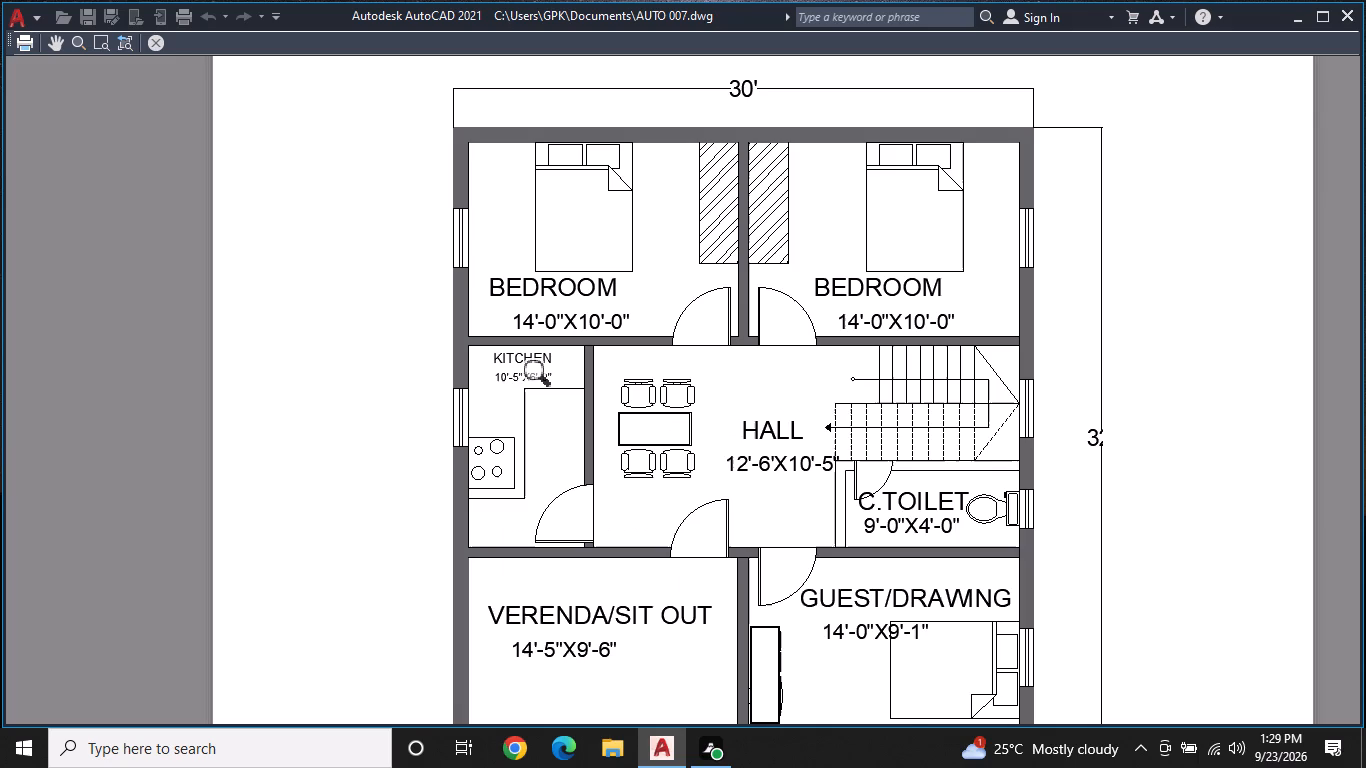
{"action": "scroll", "coordinate": [546, 378], "scroll_direction": "up", "scroll_amount": 2}
{"action": "scroll", "coordinate": [552, 393], "scroll_direction": "down", "scroll_amount": 3}
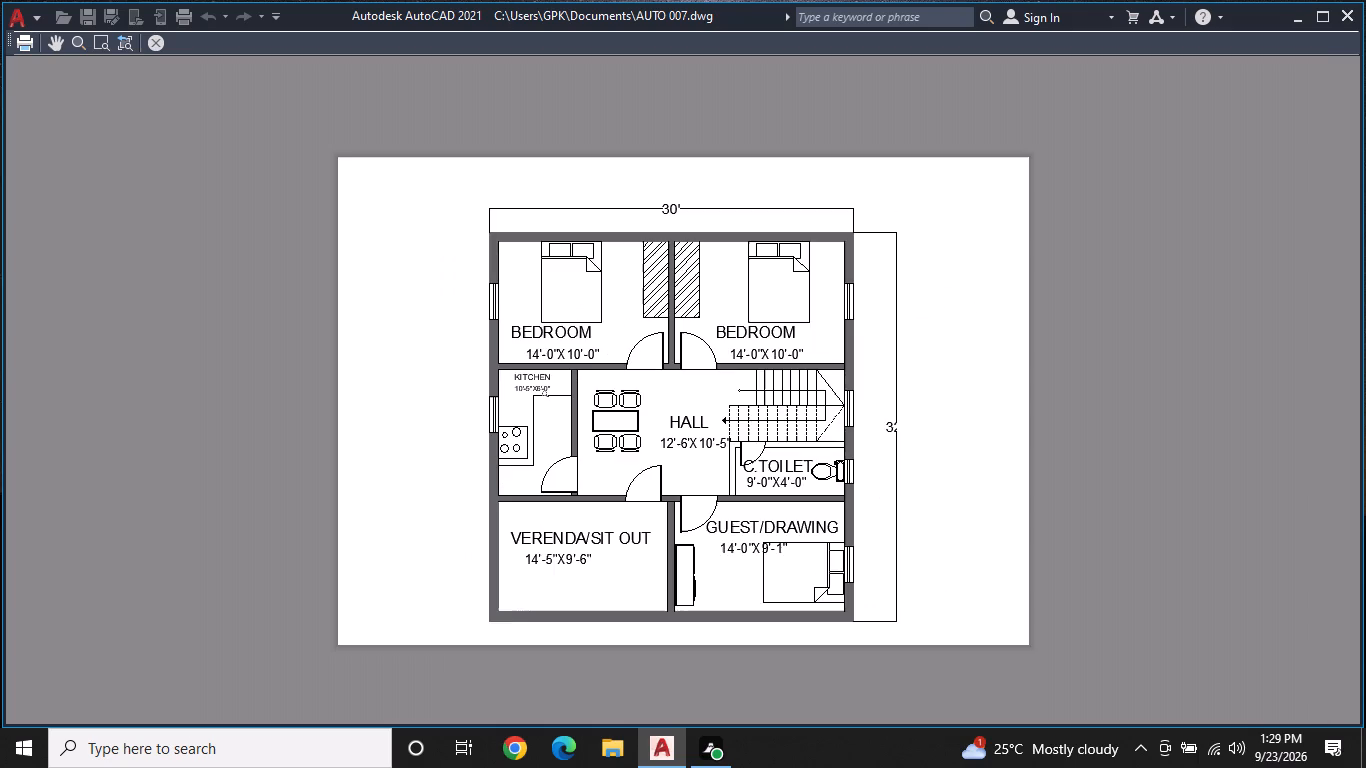
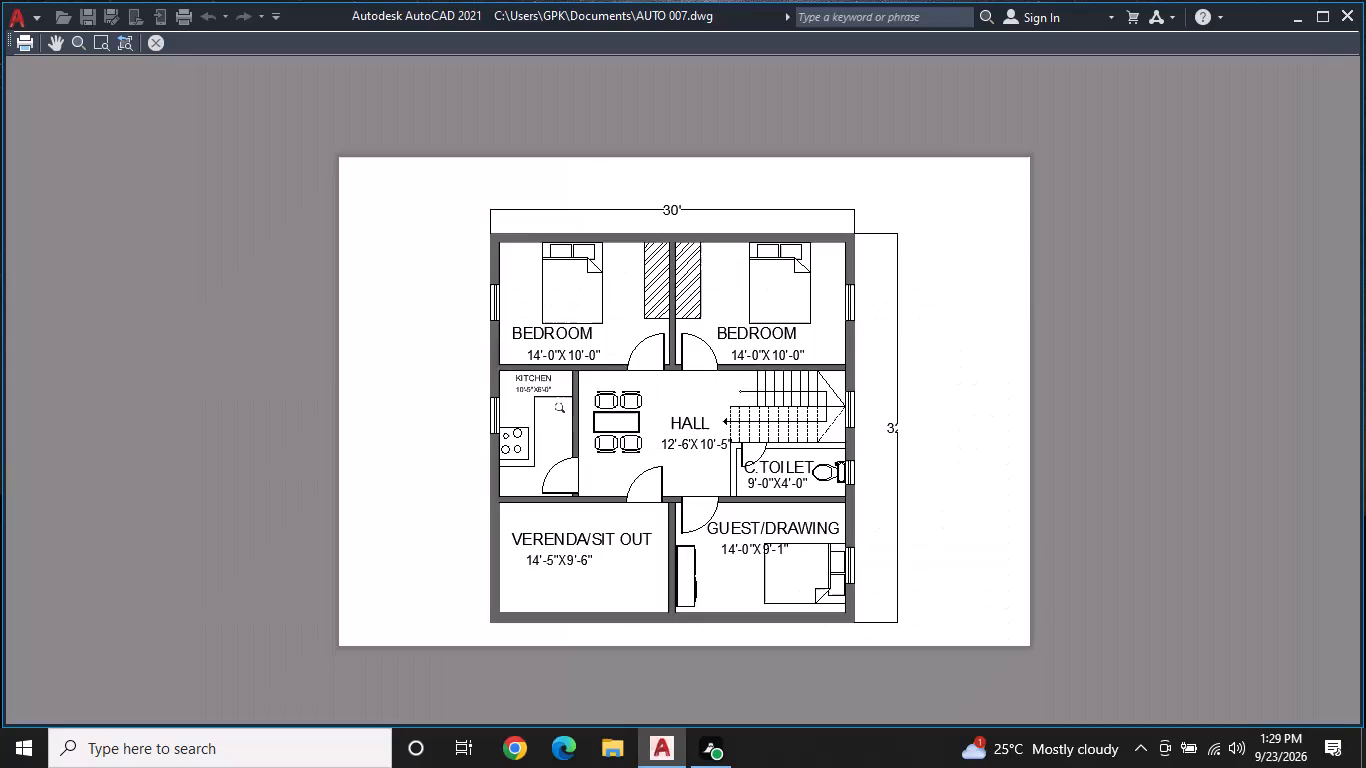
Exit the floor plan's plot preview and close the plot settings without plotting.
{"action": "scroll", "coordinate": [562, 410], "scroll_direction": "down", "scroll_amount": 1}
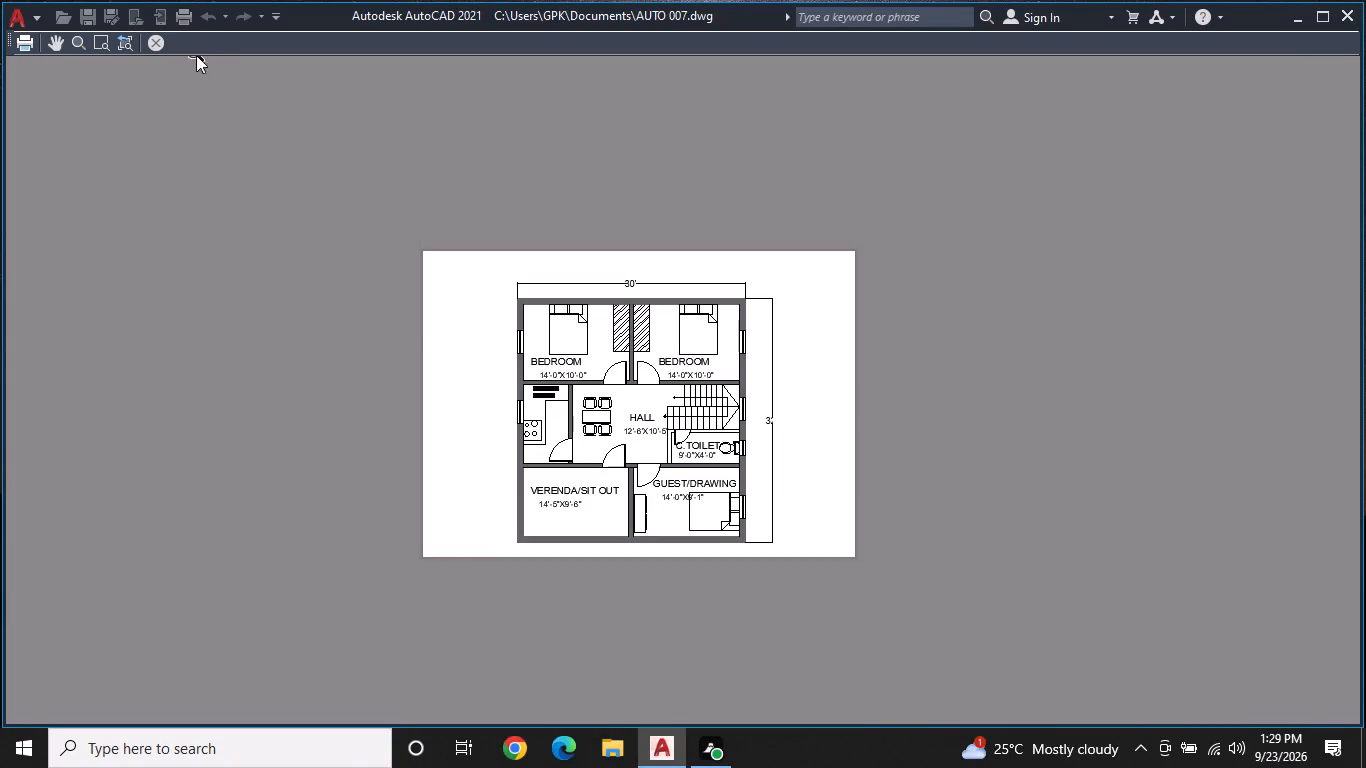
{"action": "left_click", "coordinate": [152, 41]}
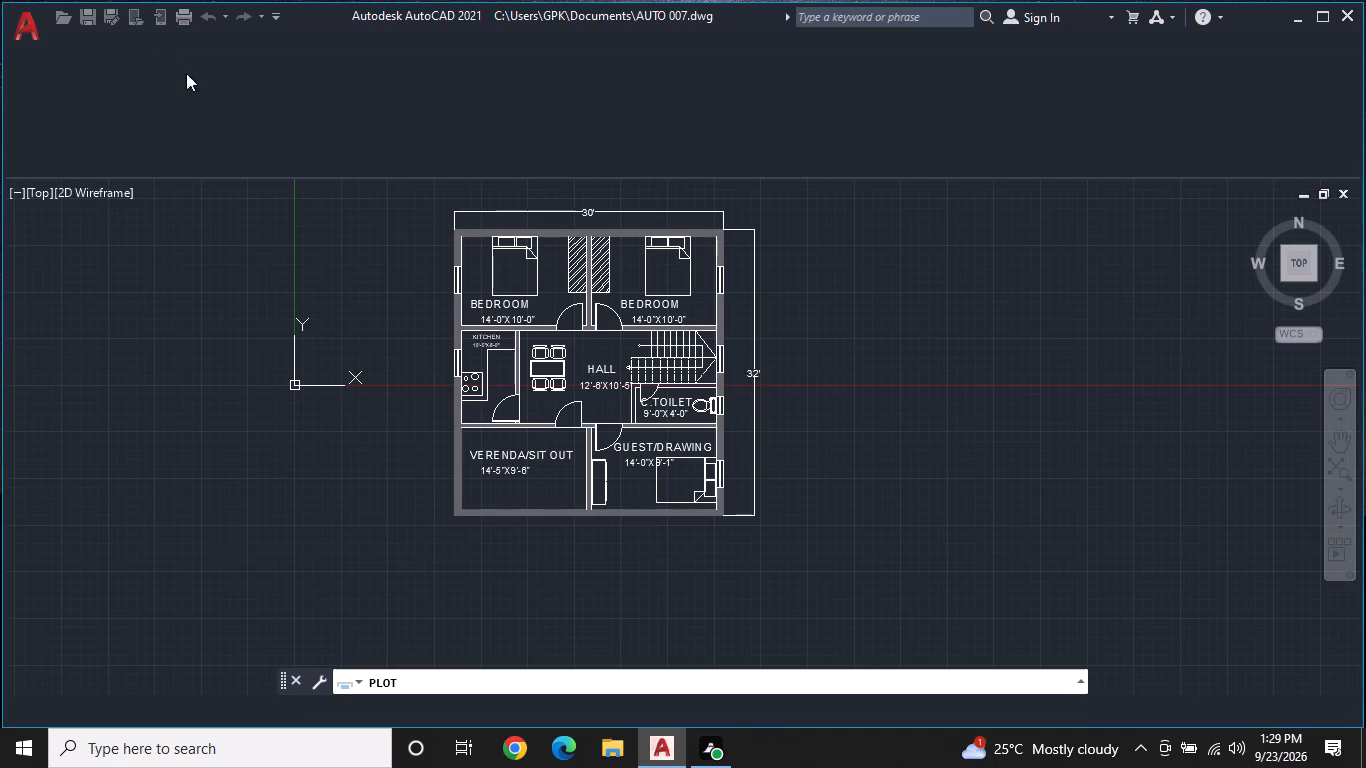
{"action": "scroll", "coordinate": [804, 543], "scroll_direction": "down", "scroll_amount": 1}
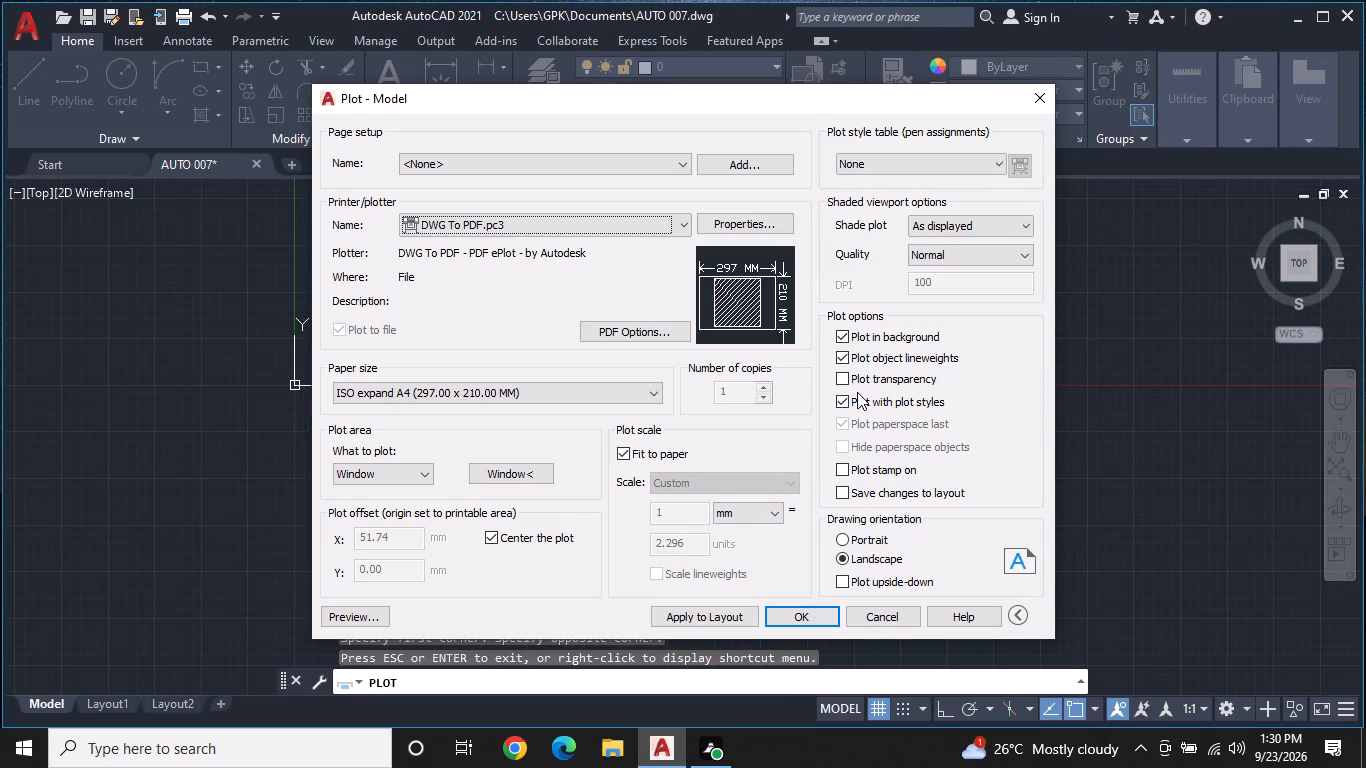
{"action": "left_click", "coordinate": [1042, 97]}
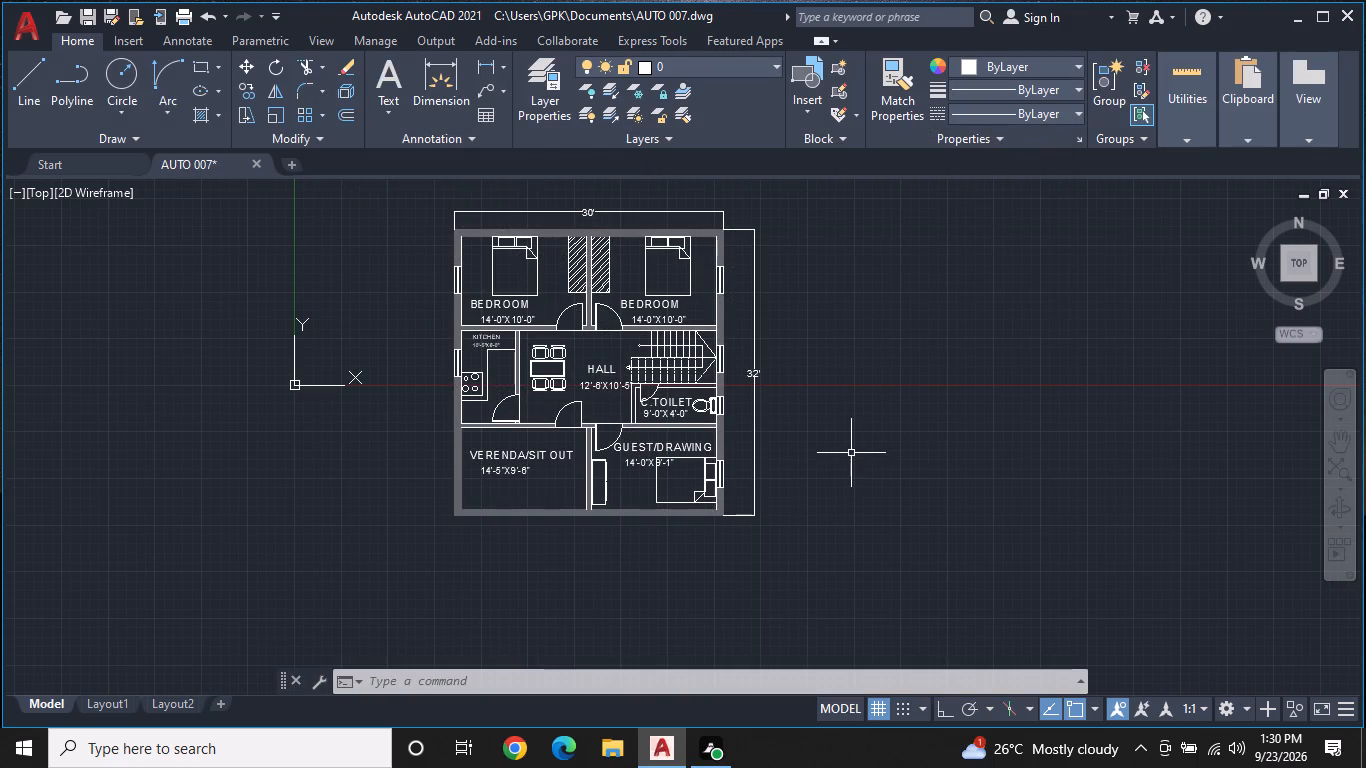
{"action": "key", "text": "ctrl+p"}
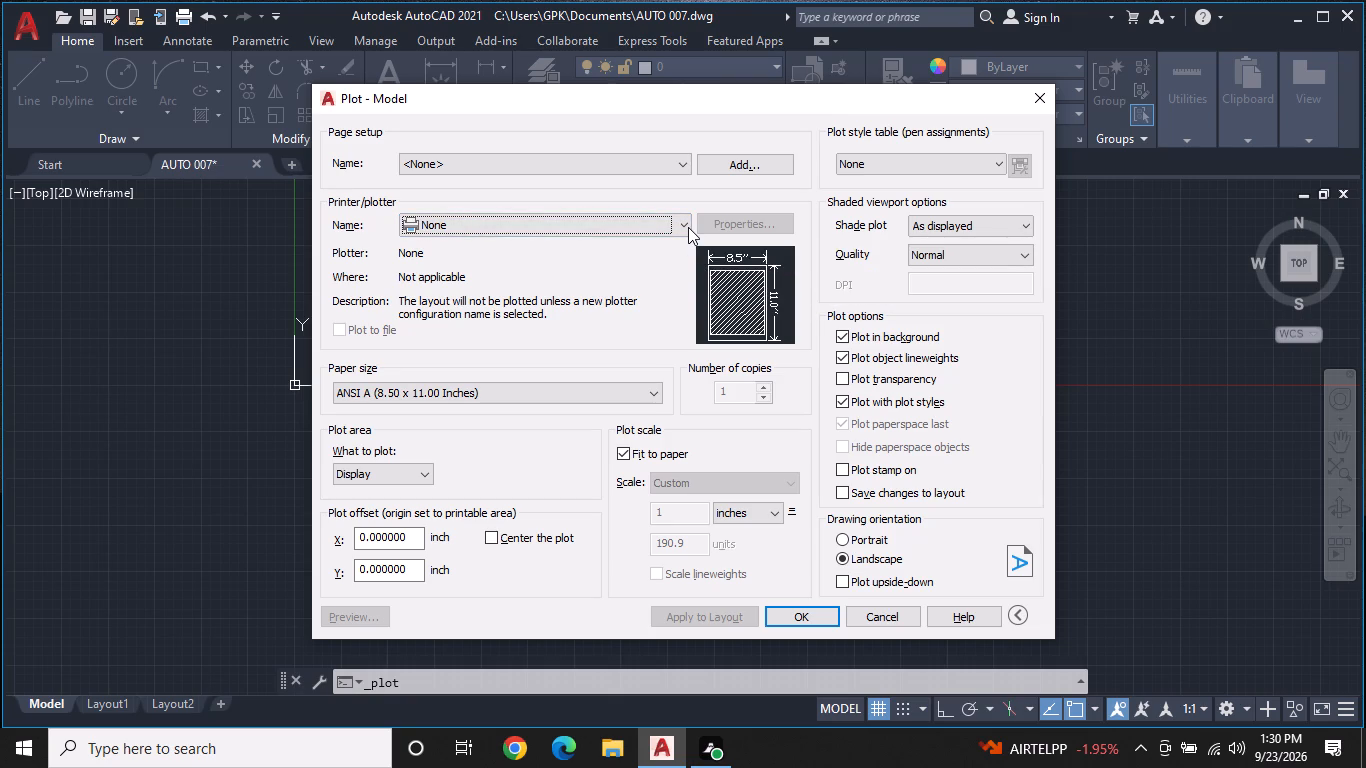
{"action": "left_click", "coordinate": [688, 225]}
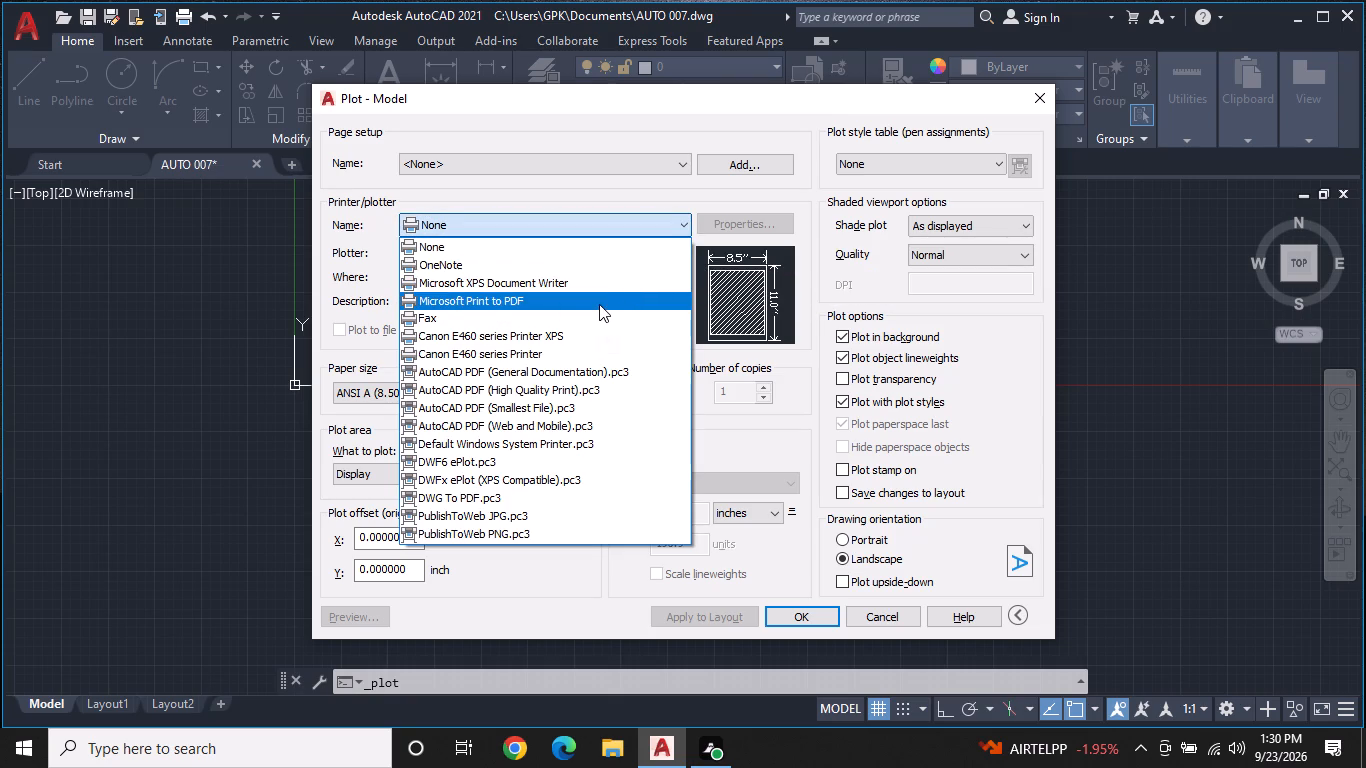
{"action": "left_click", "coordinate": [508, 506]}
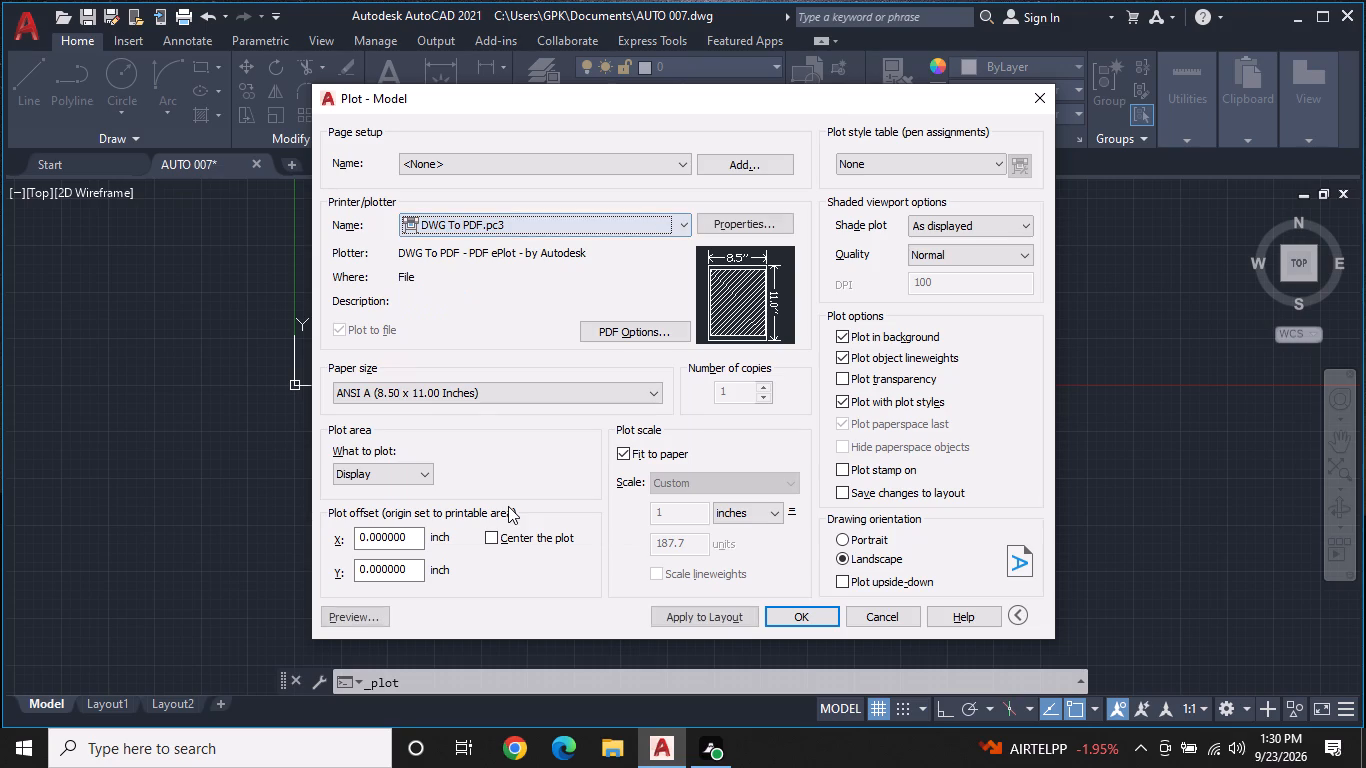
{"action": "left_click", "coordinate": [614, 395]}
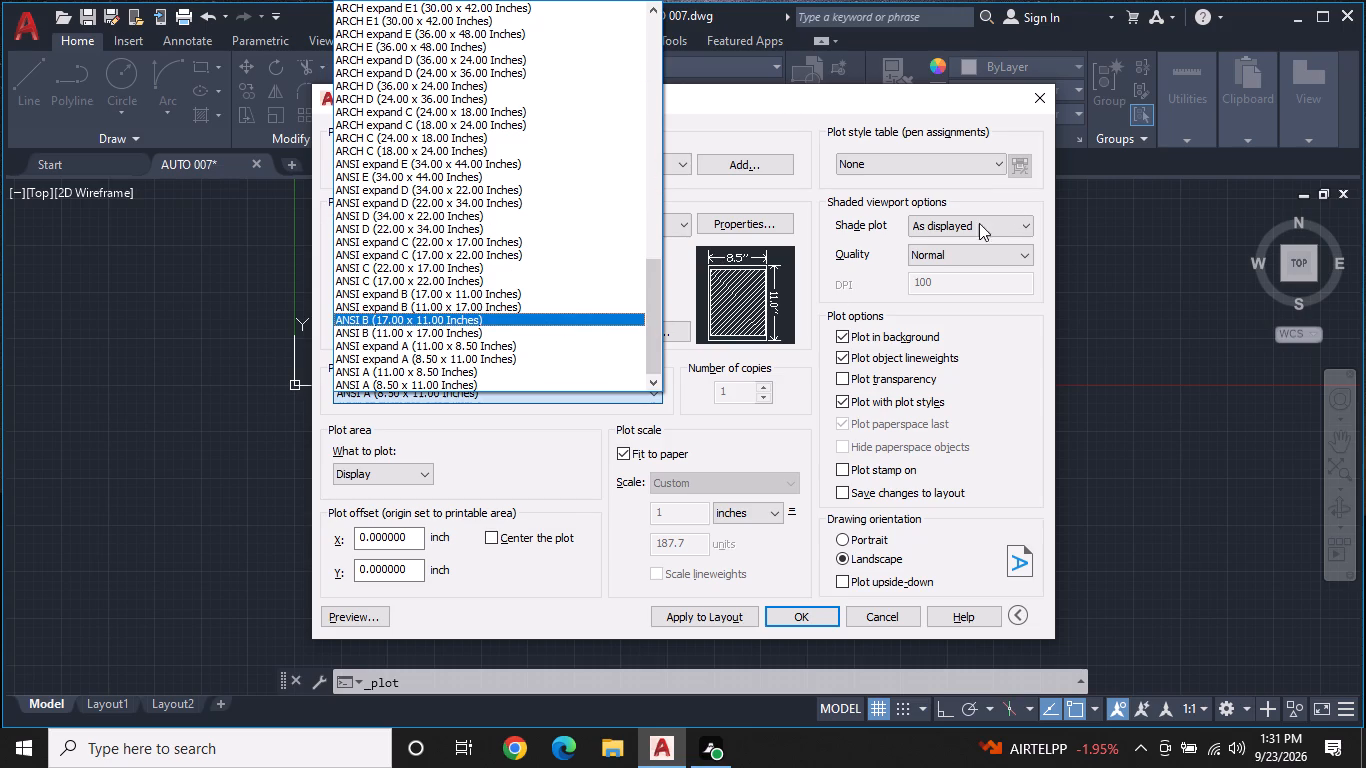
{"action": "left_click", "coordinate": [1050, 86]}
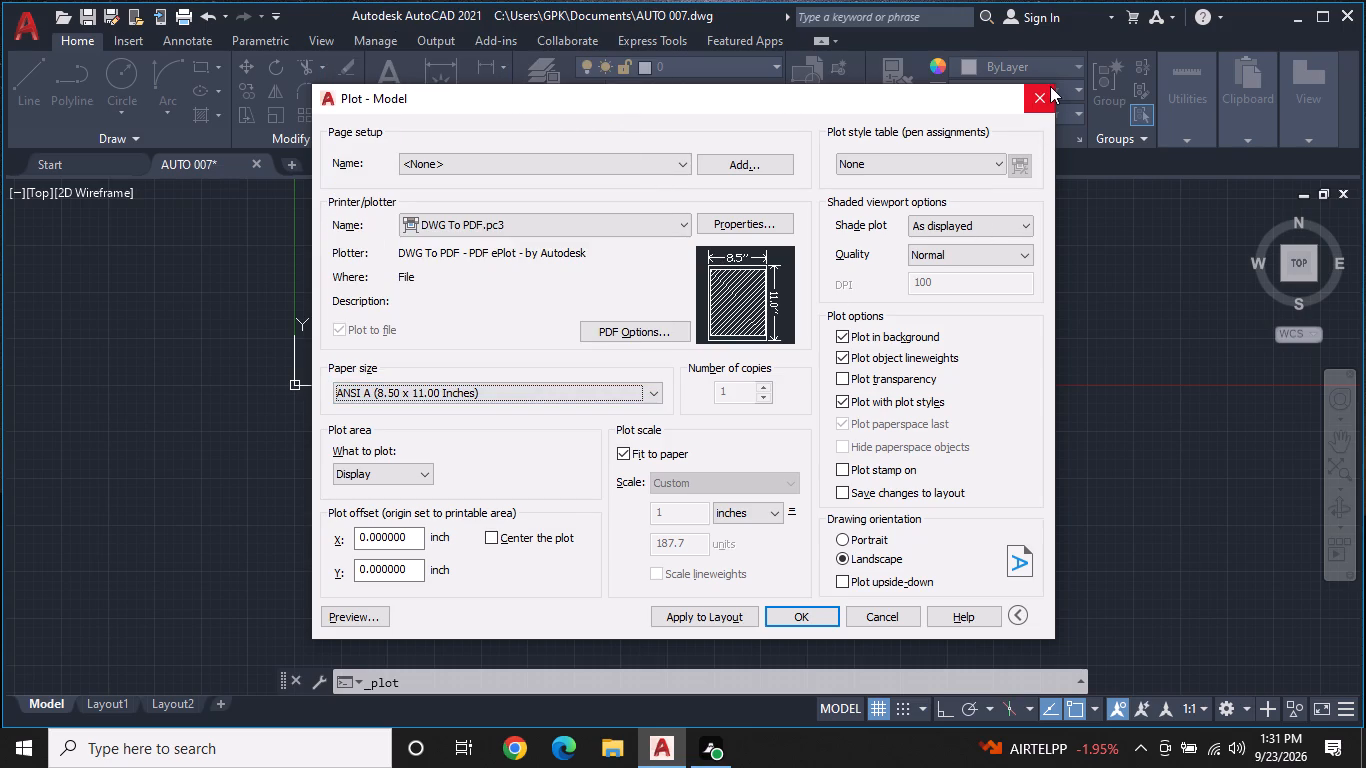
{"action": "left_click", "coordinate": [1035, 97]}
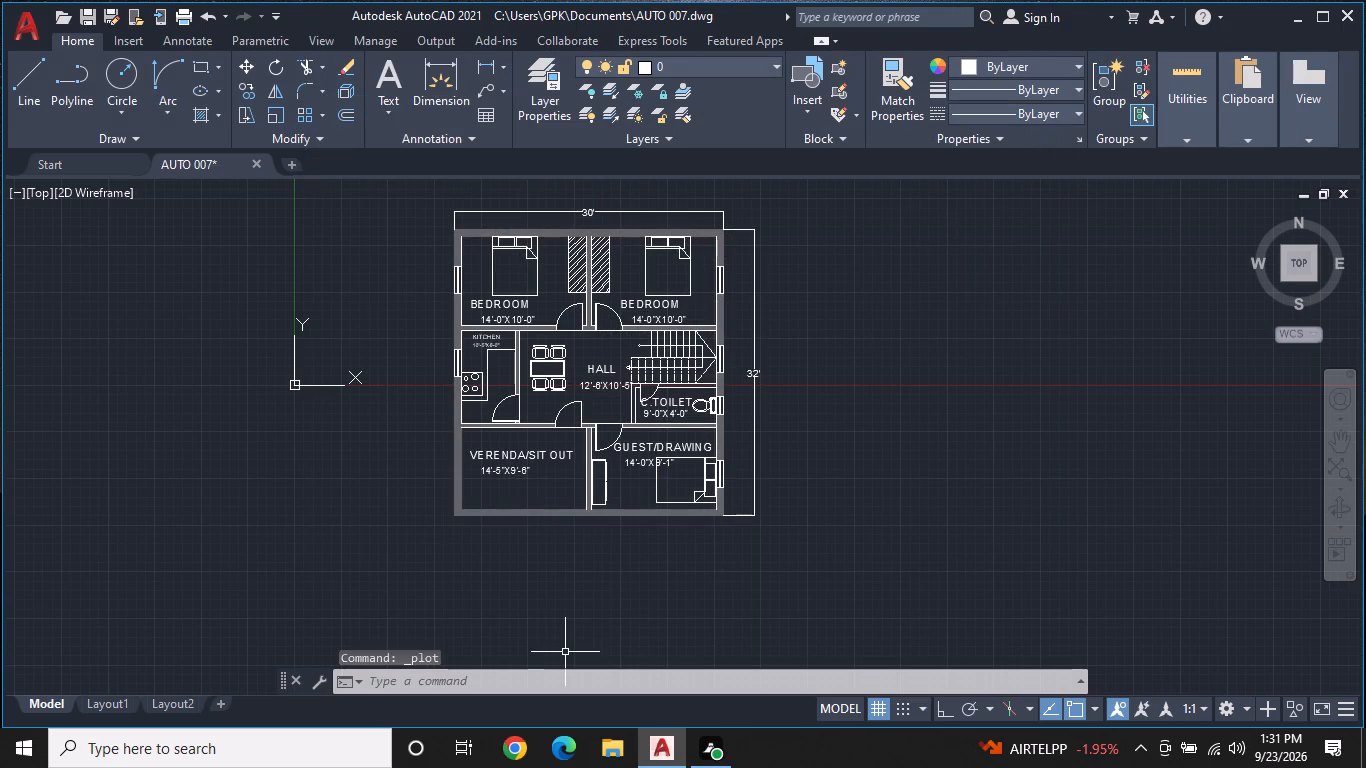
Add the single-line text GROUND FLOOR PLAN just below the plan's bottom wall, with a rotation angle of 0.
{"action": "type", "text": "TE"}
{"action": "key", "text": "space"}
{"action": "left_click", "coordinate": [508, 531]}
{"action": "key", "text": "F8"}
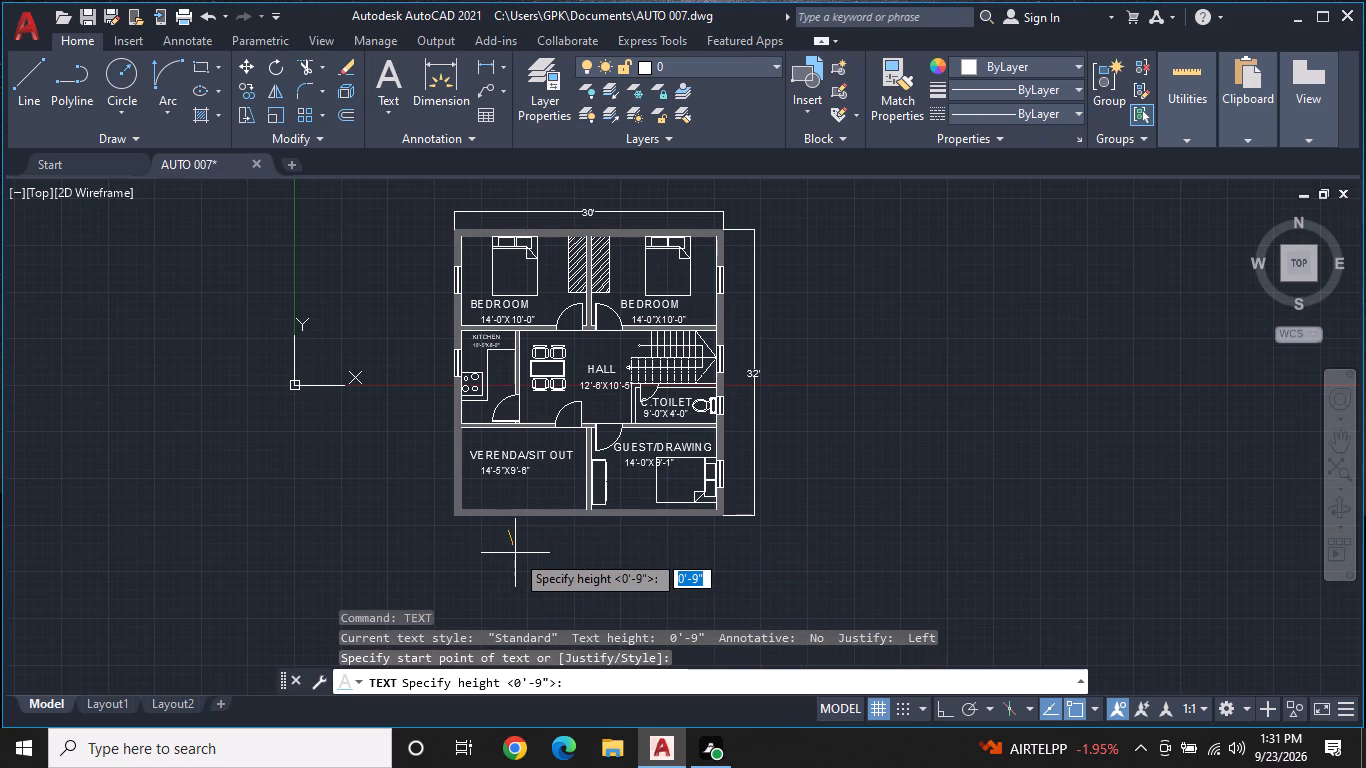
{"action": "left_click", "coordinate": [505, 550]}
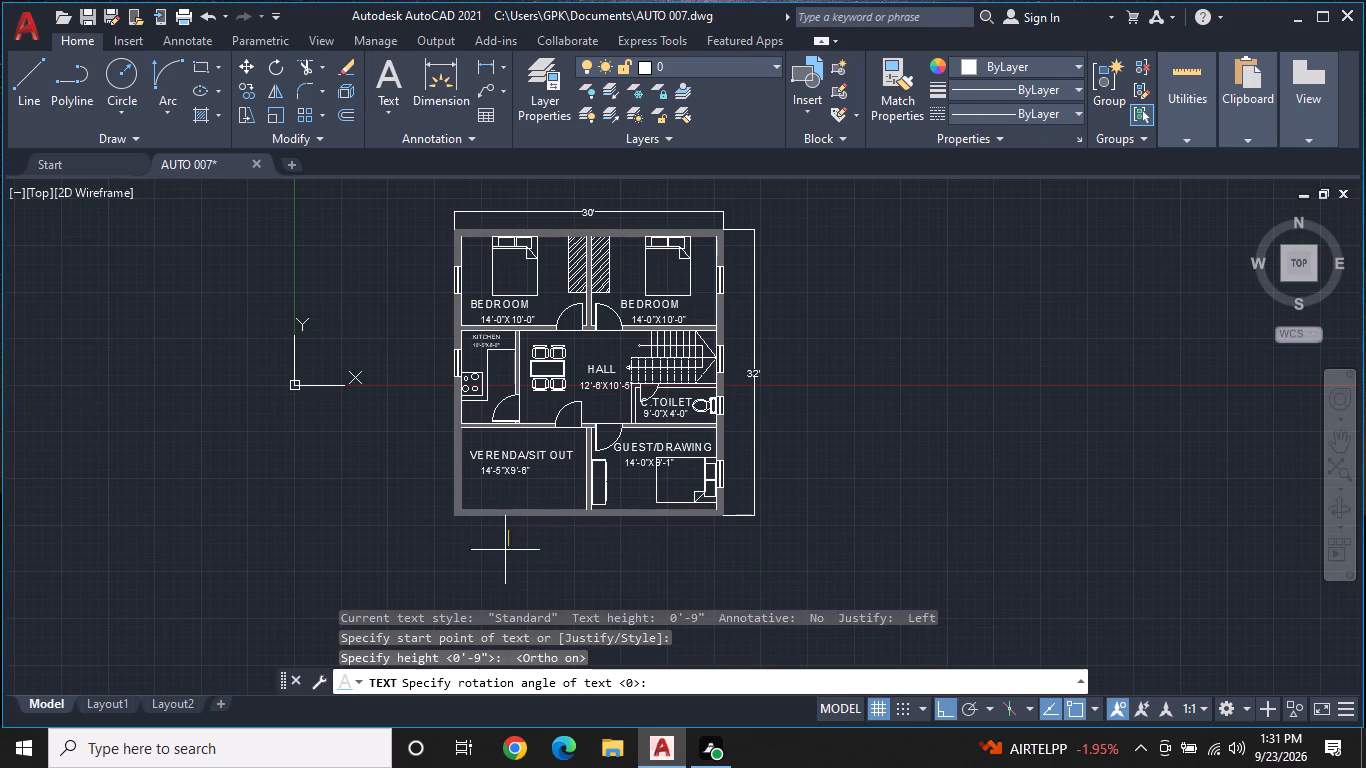
{"action": "key", "text": "0"}
{"action": "key", "text": "Return"}
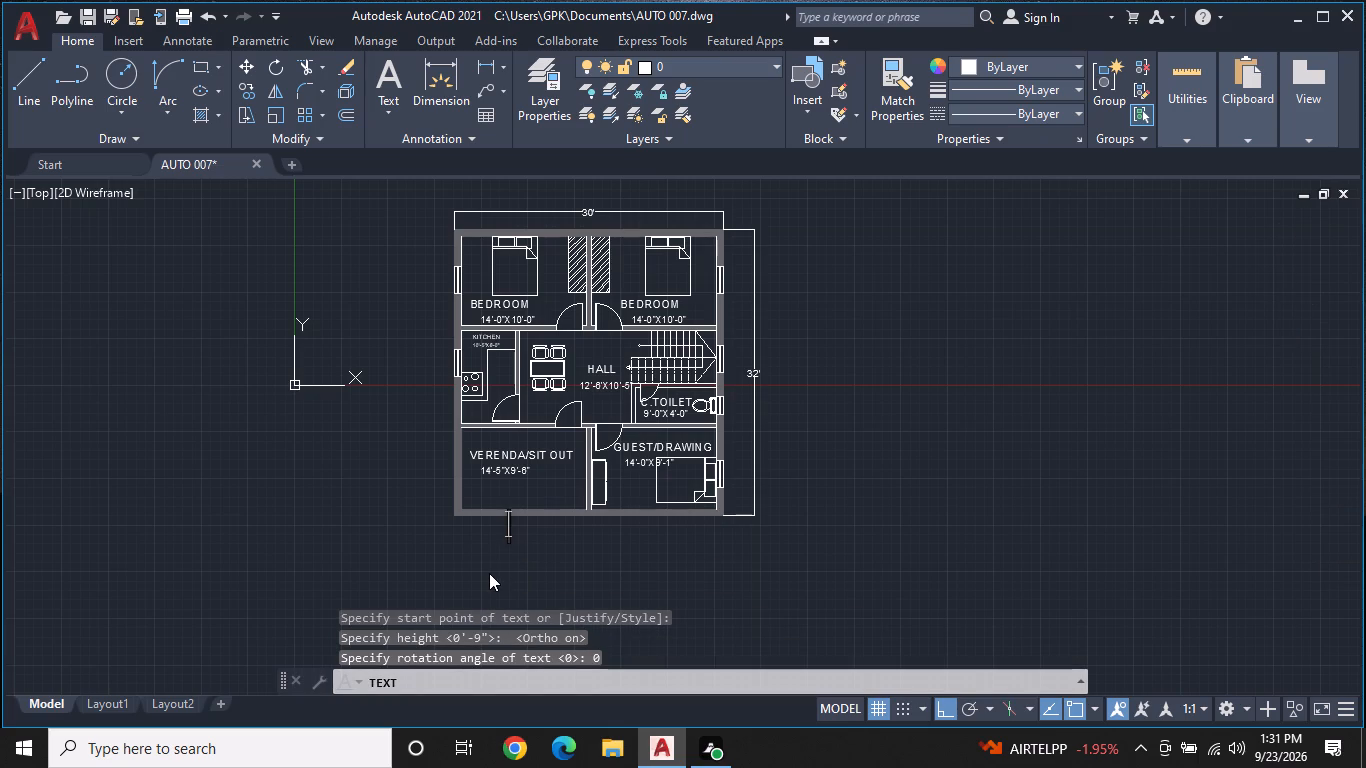
{"action": "key", "text": "g"}
{"action": "type", "text": "ROUND"}
{"action": "key", "text": "space"}
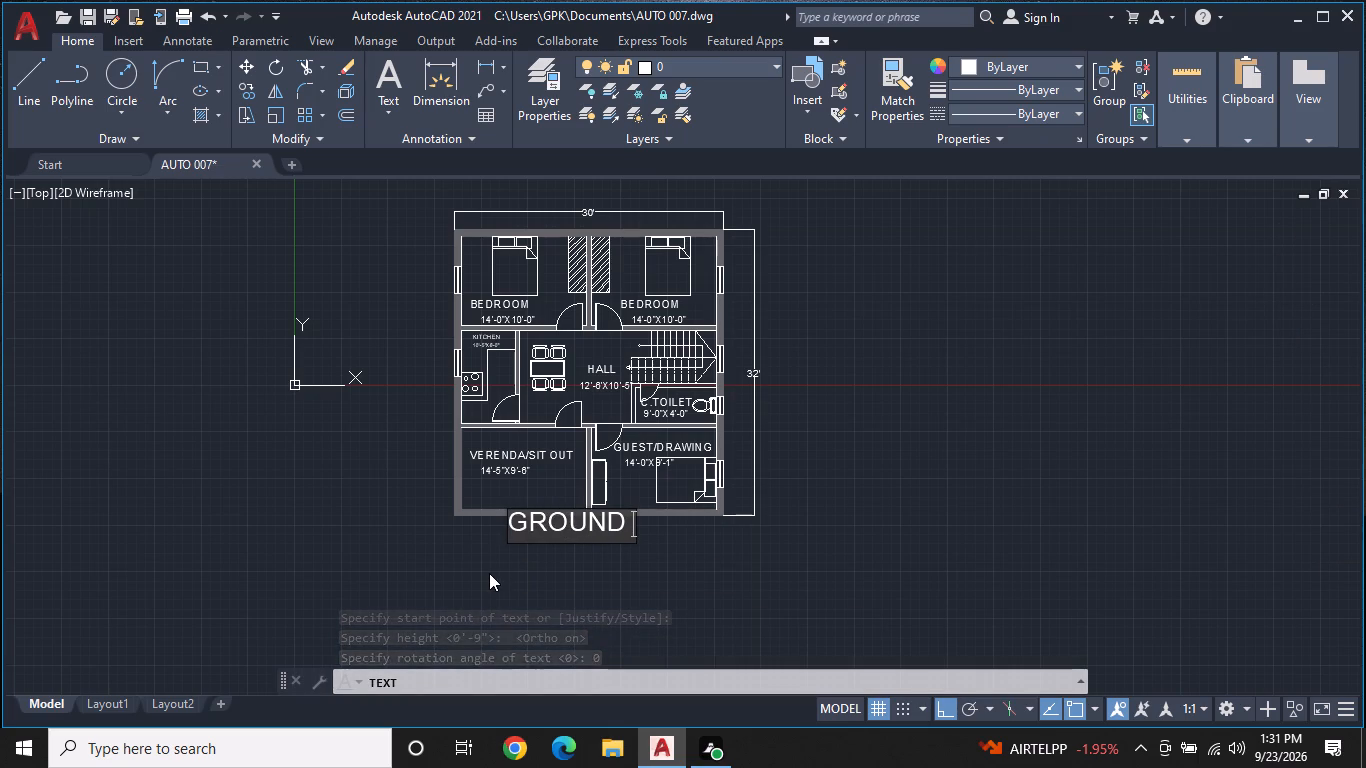
{"action": "type", "text": "FLOOR"}
{"action": "key", "text": "space"}
{"action": "type", "text": "PLAN"}
{"action": "key", "text": "space"}
{"action": "key", "text": "space"}
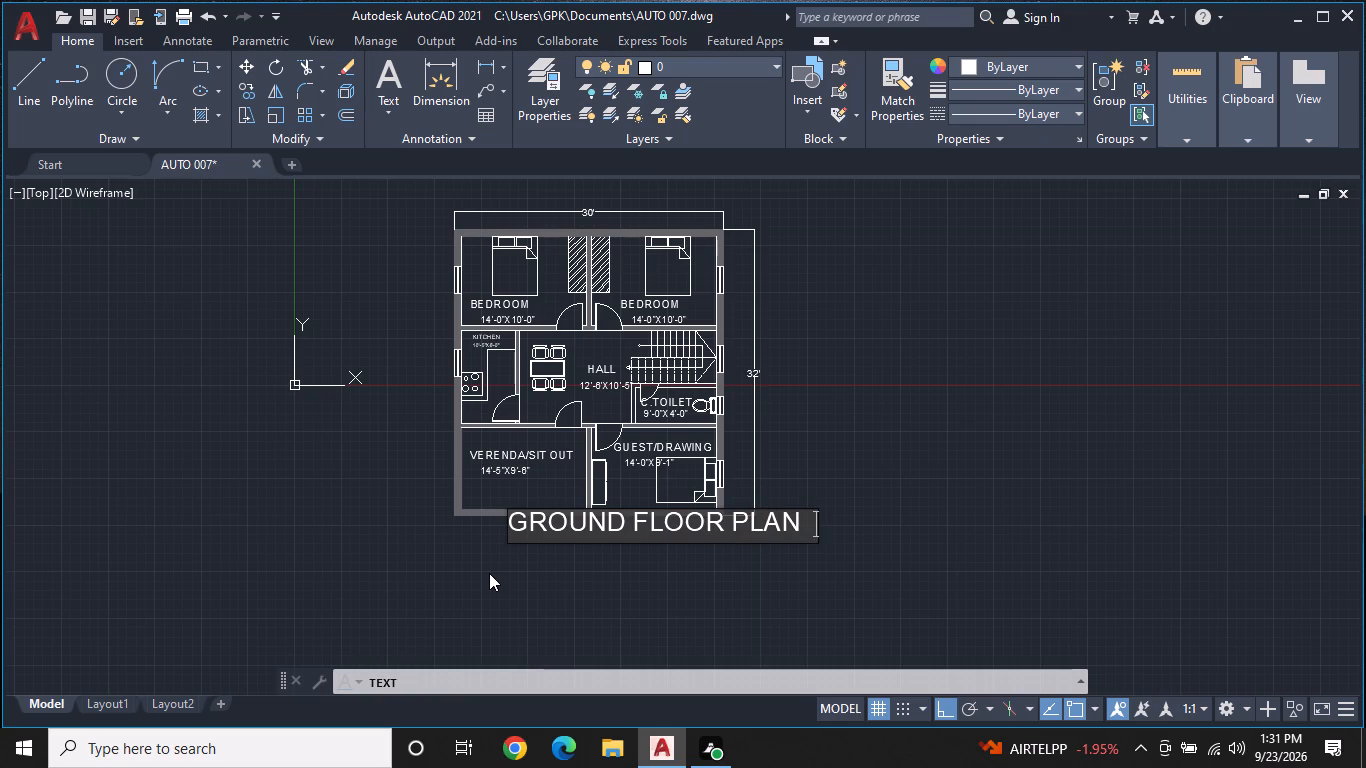
{"action": "key", "text": "Return"}
{"action": "key", "text": "Return"}
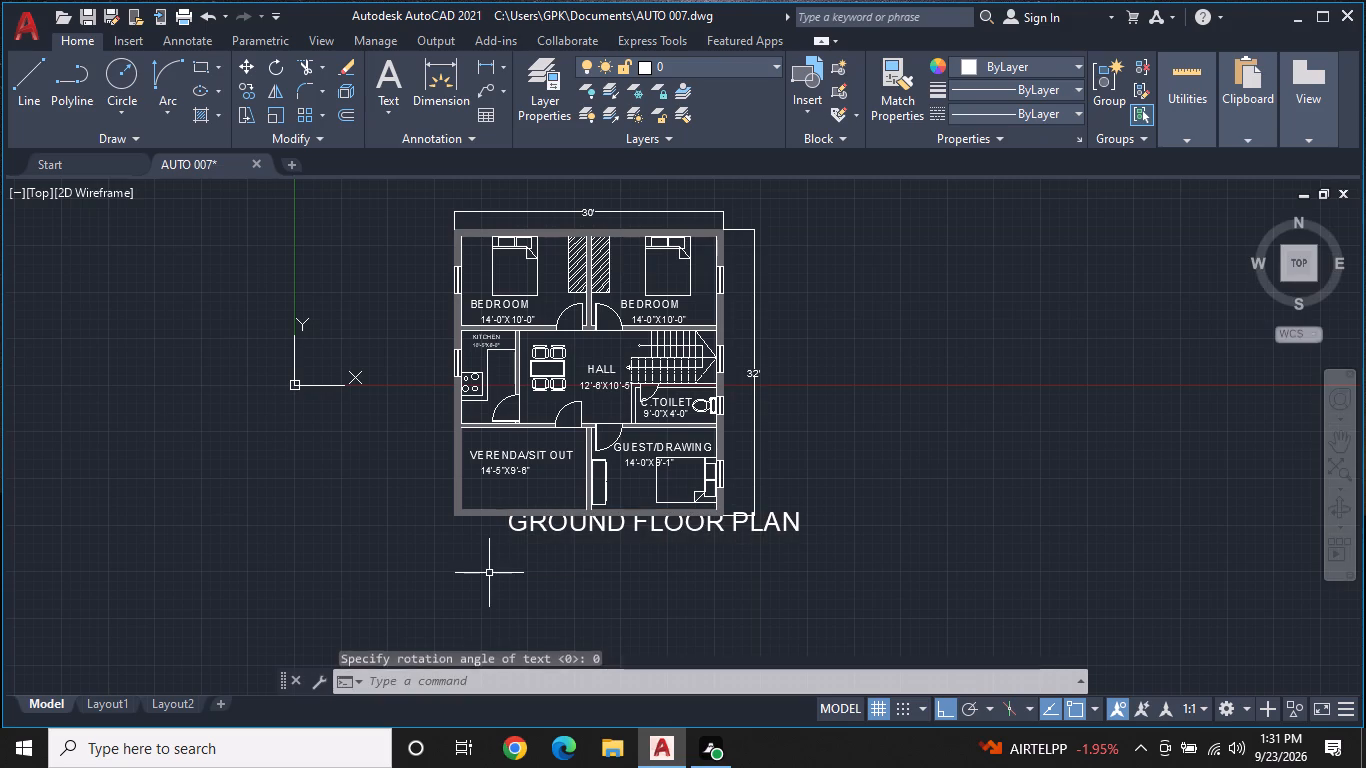
Move the GROUND FLOOR PLAN title about 5'-3" down and to the left, clear of the bottom wall.
{"action": "left_click", "coordinate": [685, 532]}
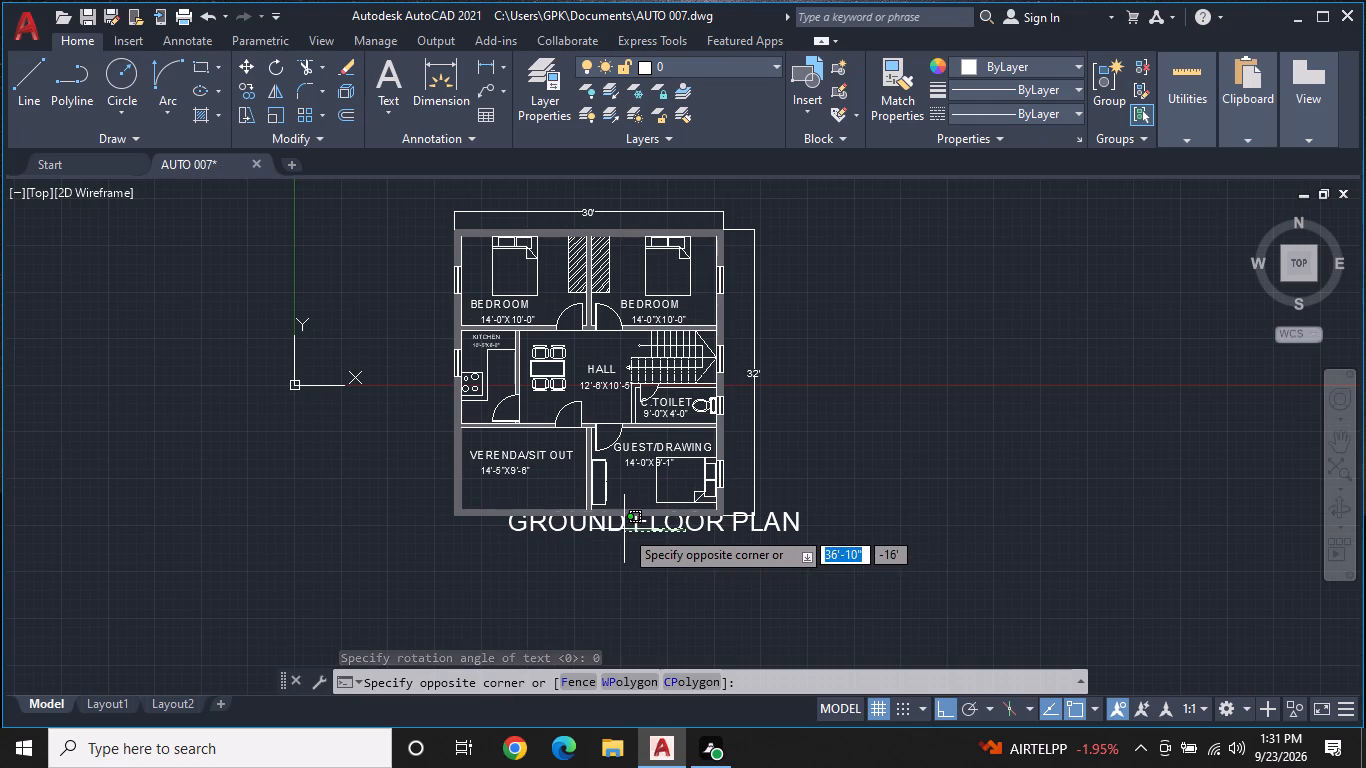
{"action": "left_click", "coordinate": [624, 529]}
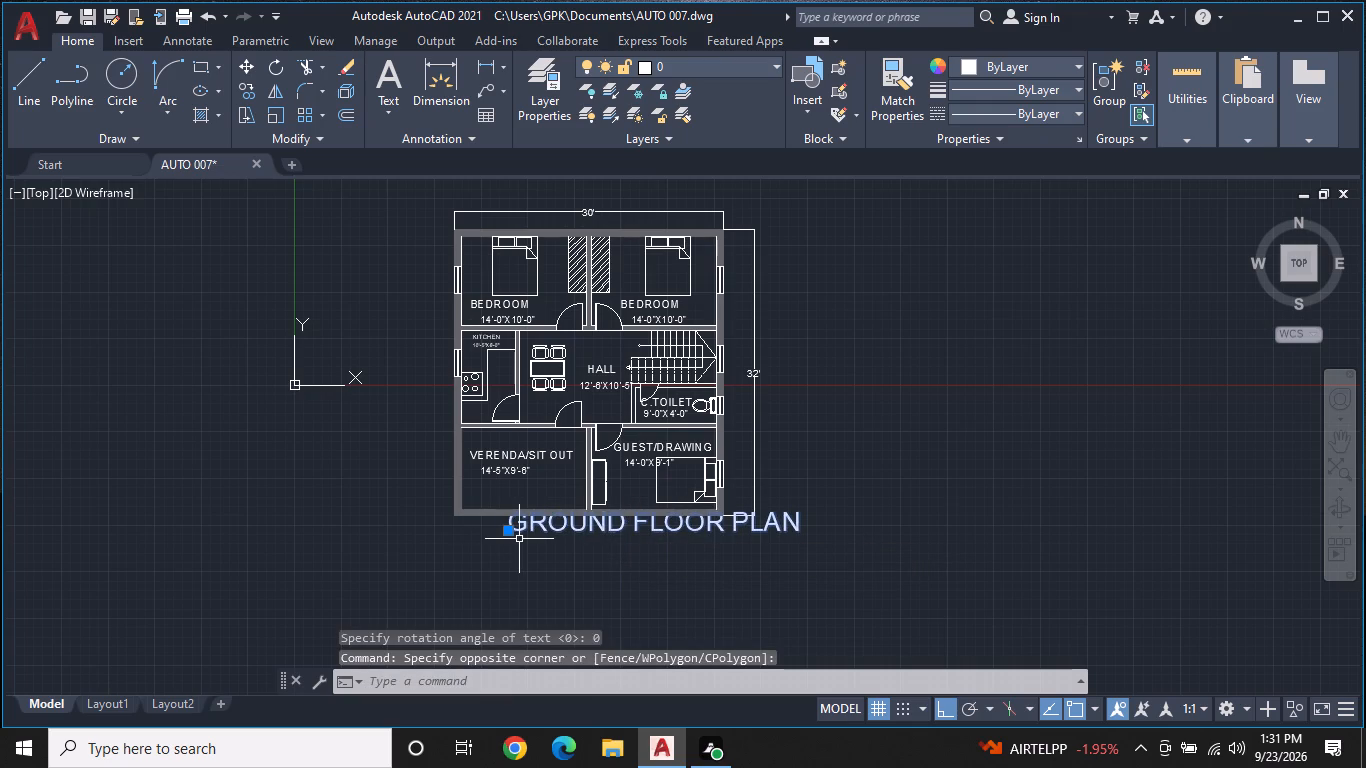
{"action": "left_click", "coordinate": [513, 535]}
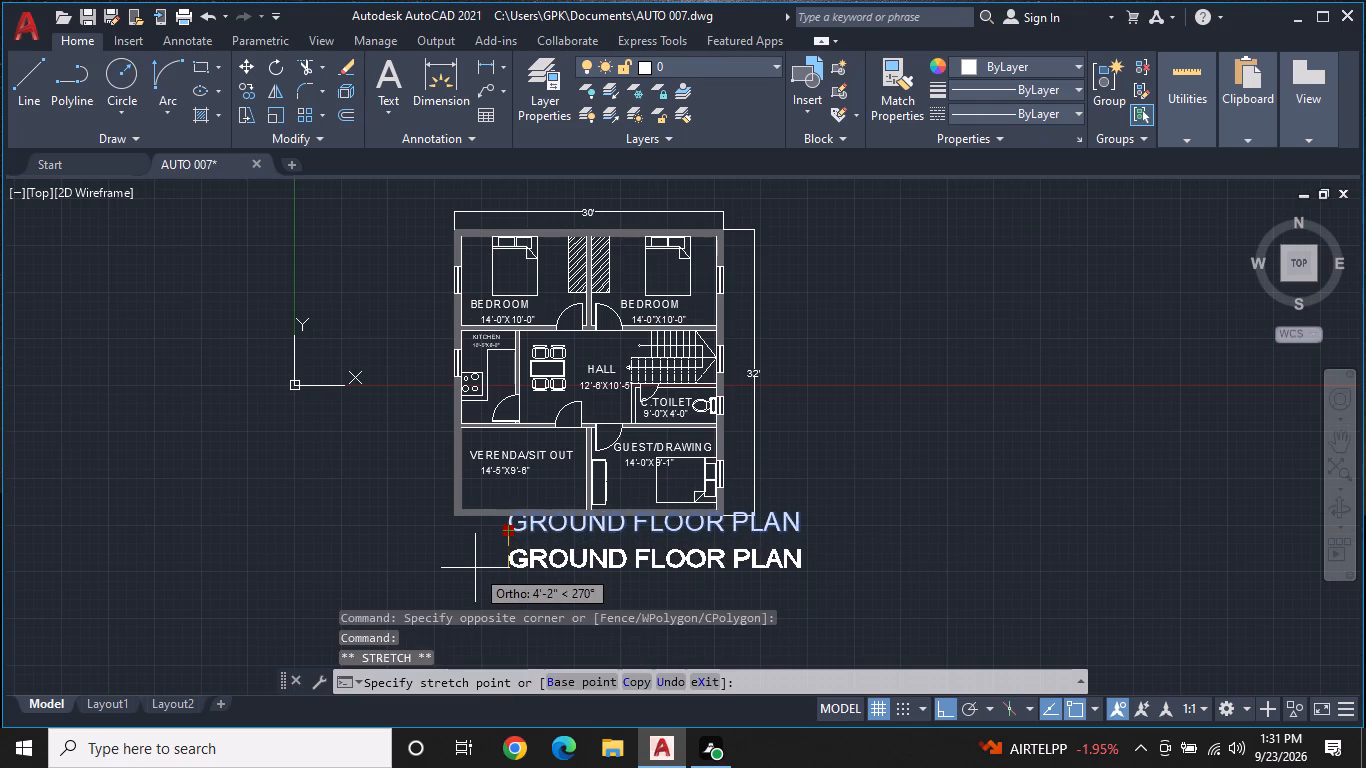
{"action": "key", "text": "F8"}
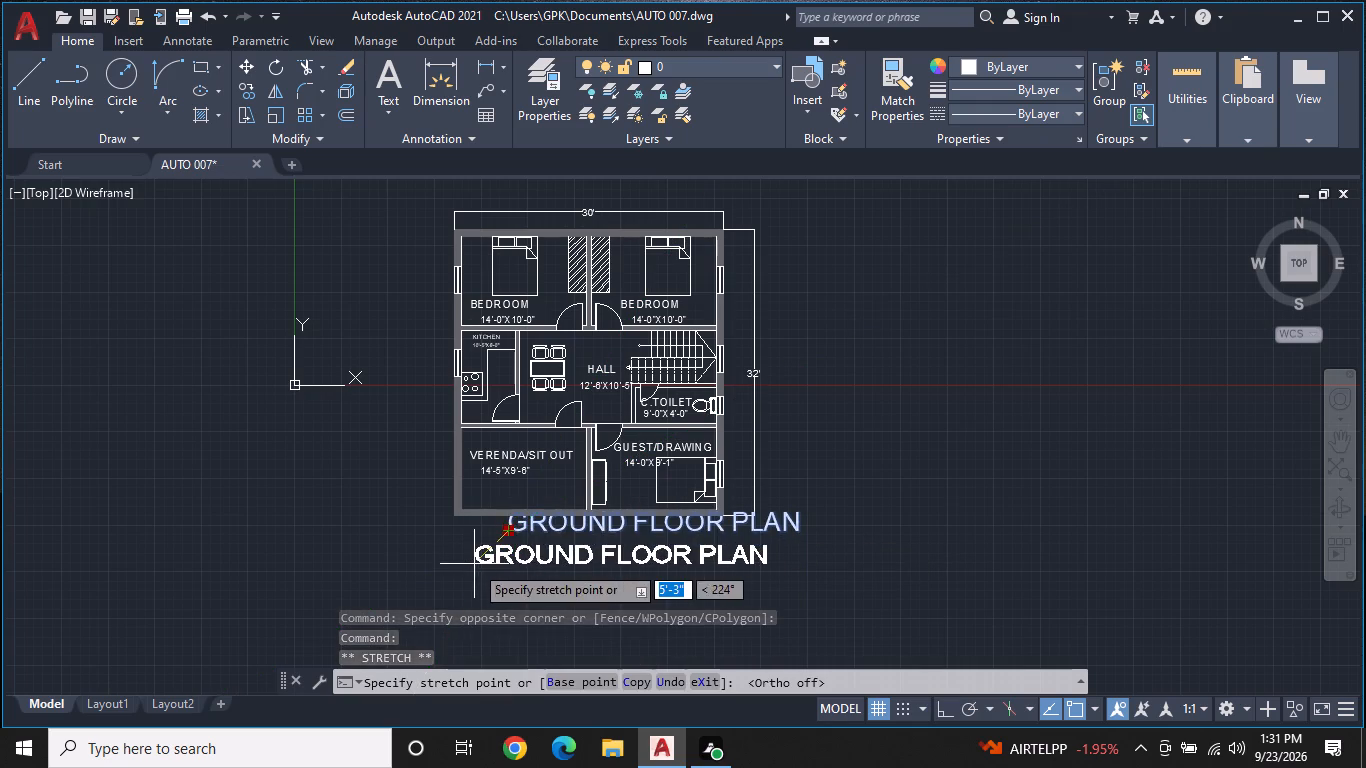
{"action": "left_click", "coordinate": [474, 564]}
{"action": "scroll", "coordinate": [489, 557], "scroll_direction": "up", "scroll_amount": 1}
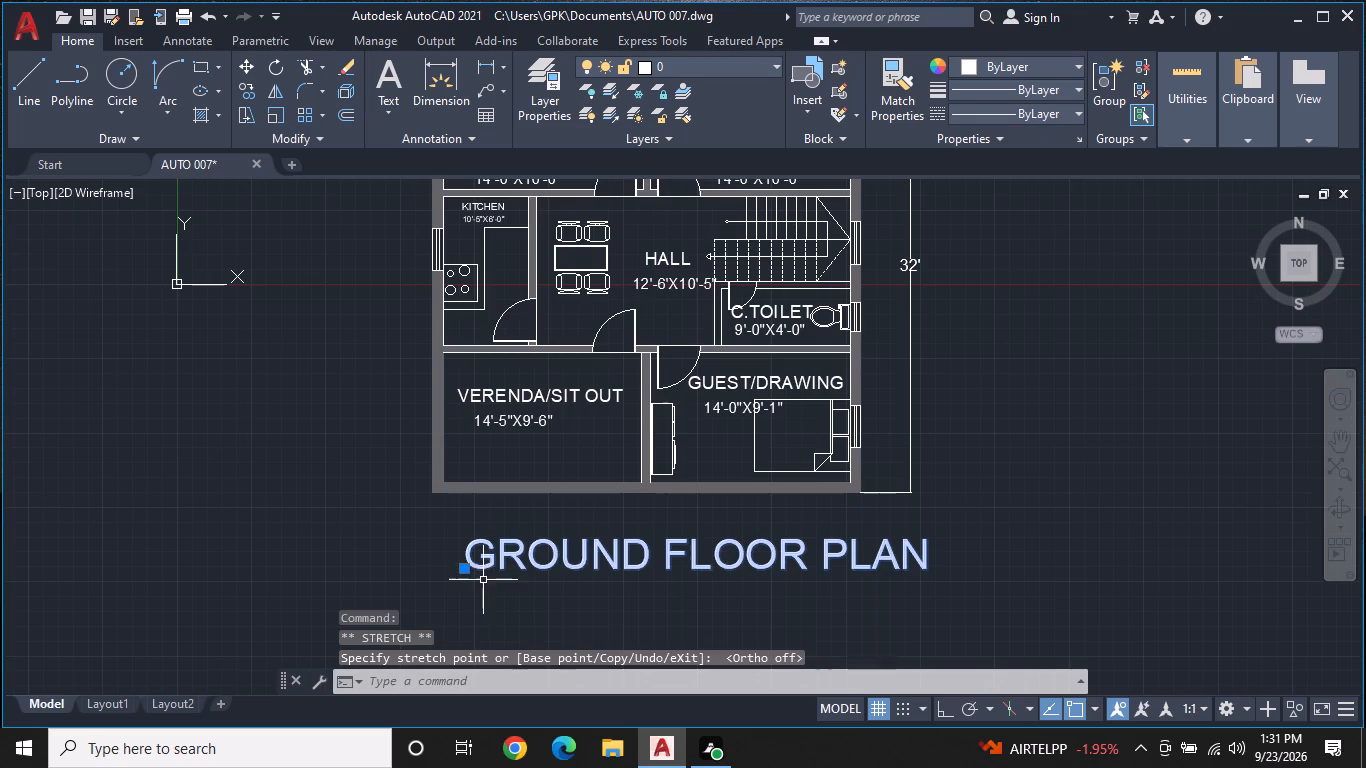
{"action": "key", "text": "Escape"}
Scale down the GROUND FLOOR PLAN title from its lower-left insertion point so it fits within the plan's width.
{"action": "type", "text": "SC"}
{"action": "key", "text": "space"}
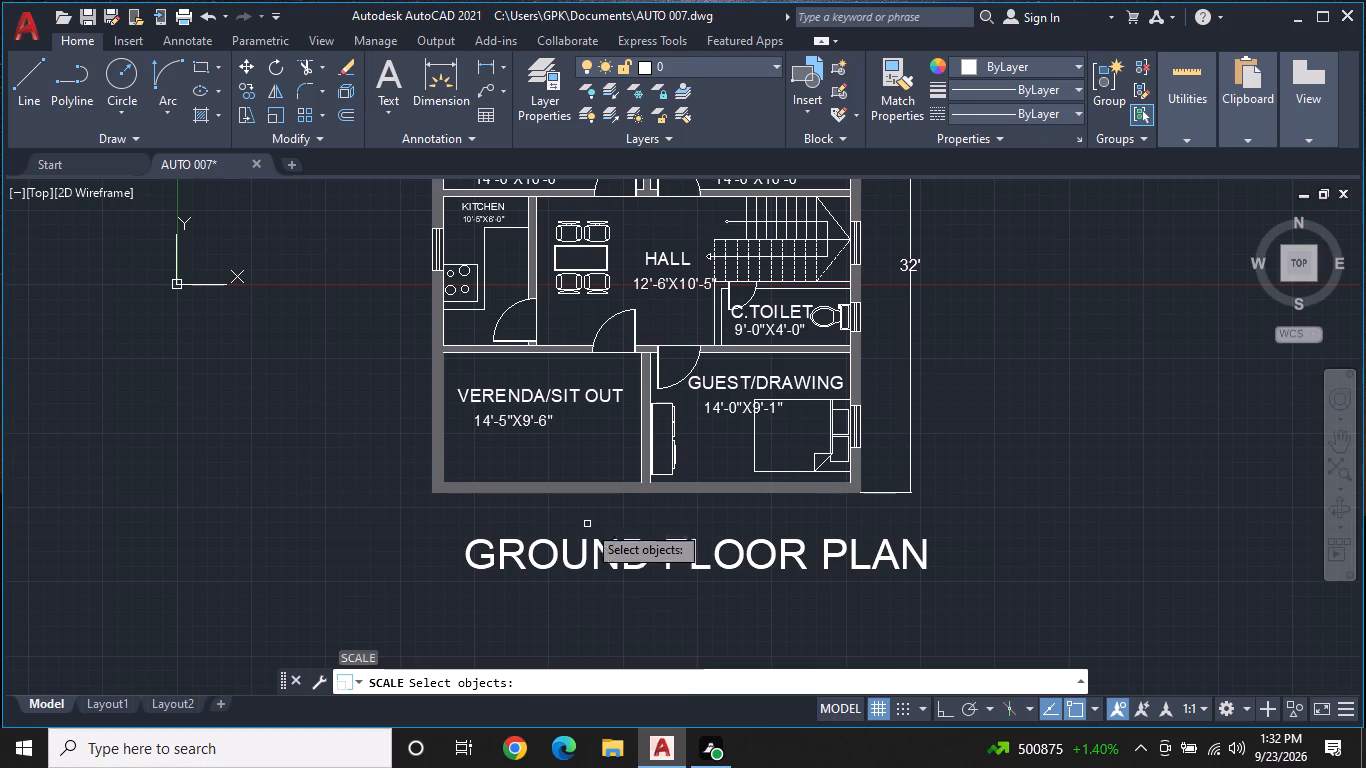
{"action": "double_click", "coordinate": [548, 560]}
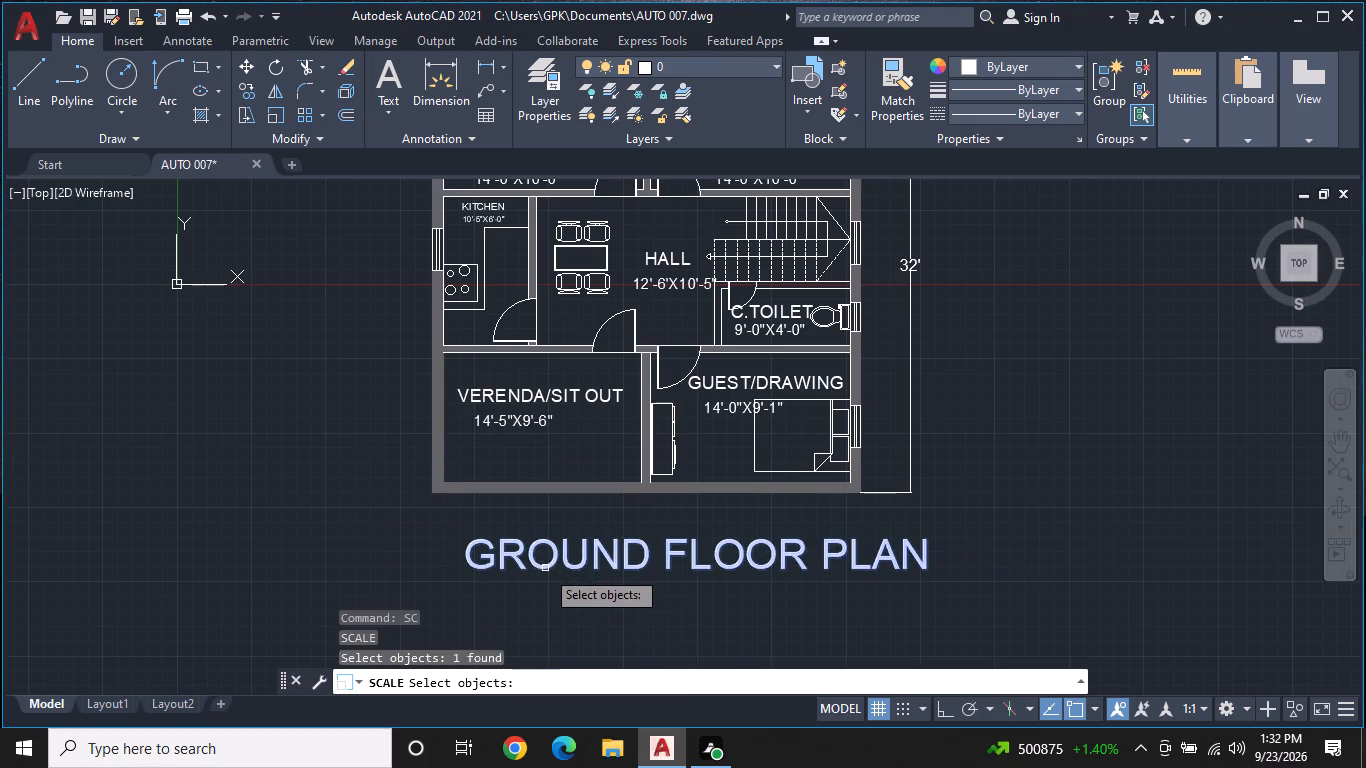
{"action": "key", "text": "space"}
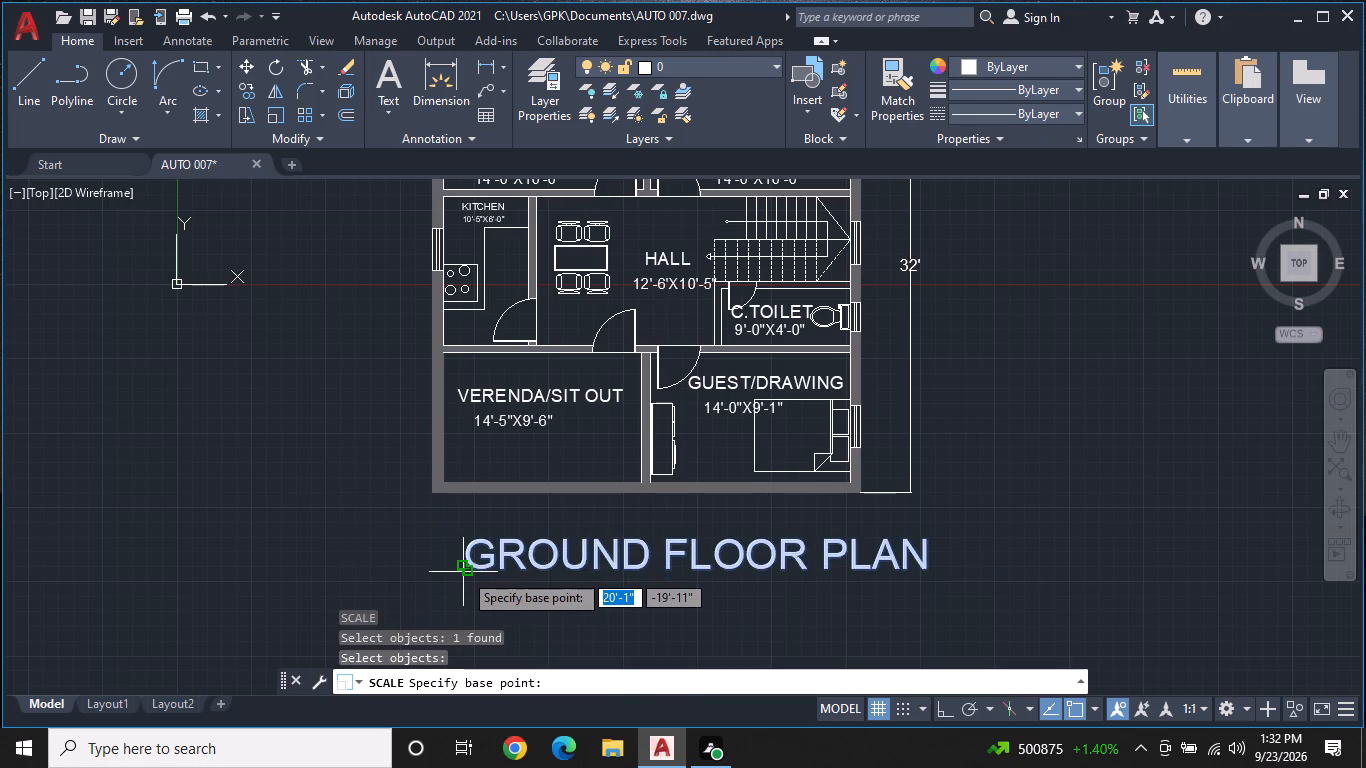
{"action": "left_click", "coordinate": [463, 572]}
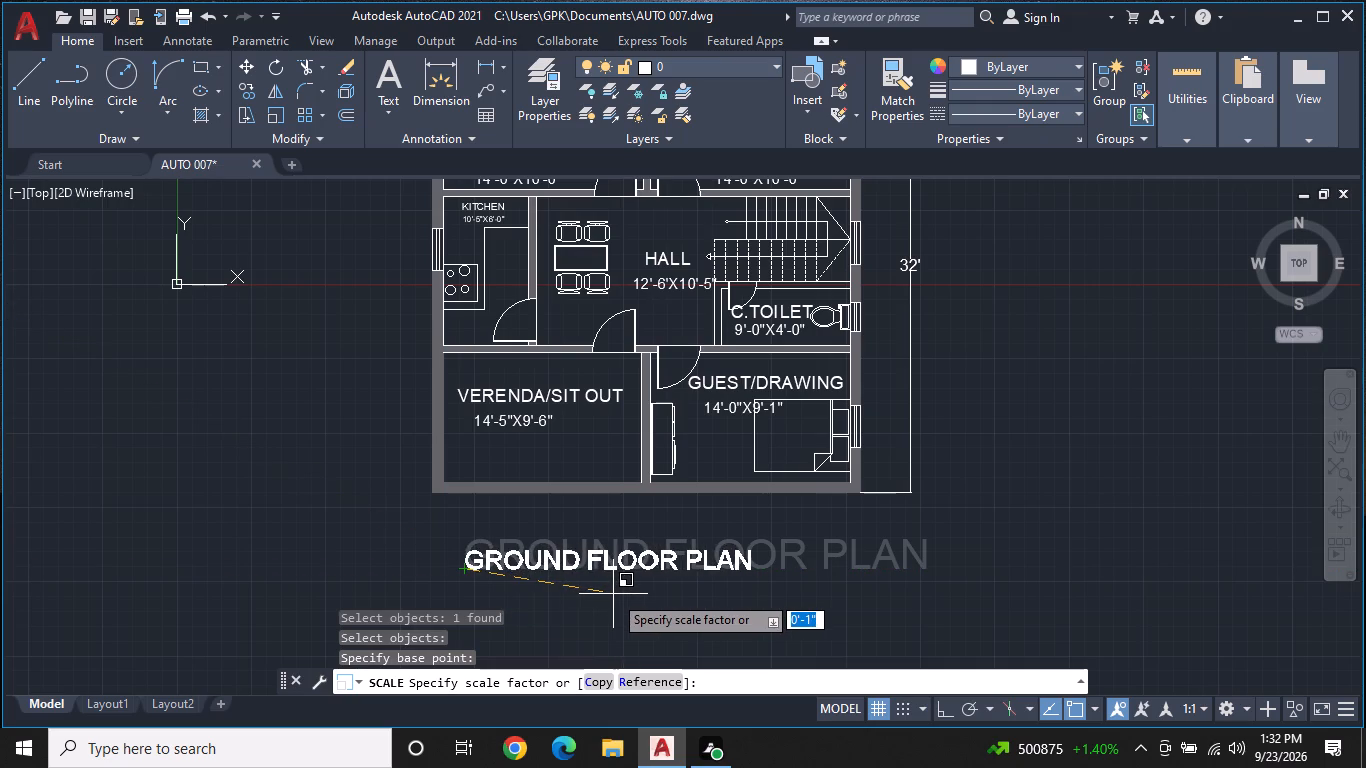
{"action": "left_click", "coordinate": [613, 594]}
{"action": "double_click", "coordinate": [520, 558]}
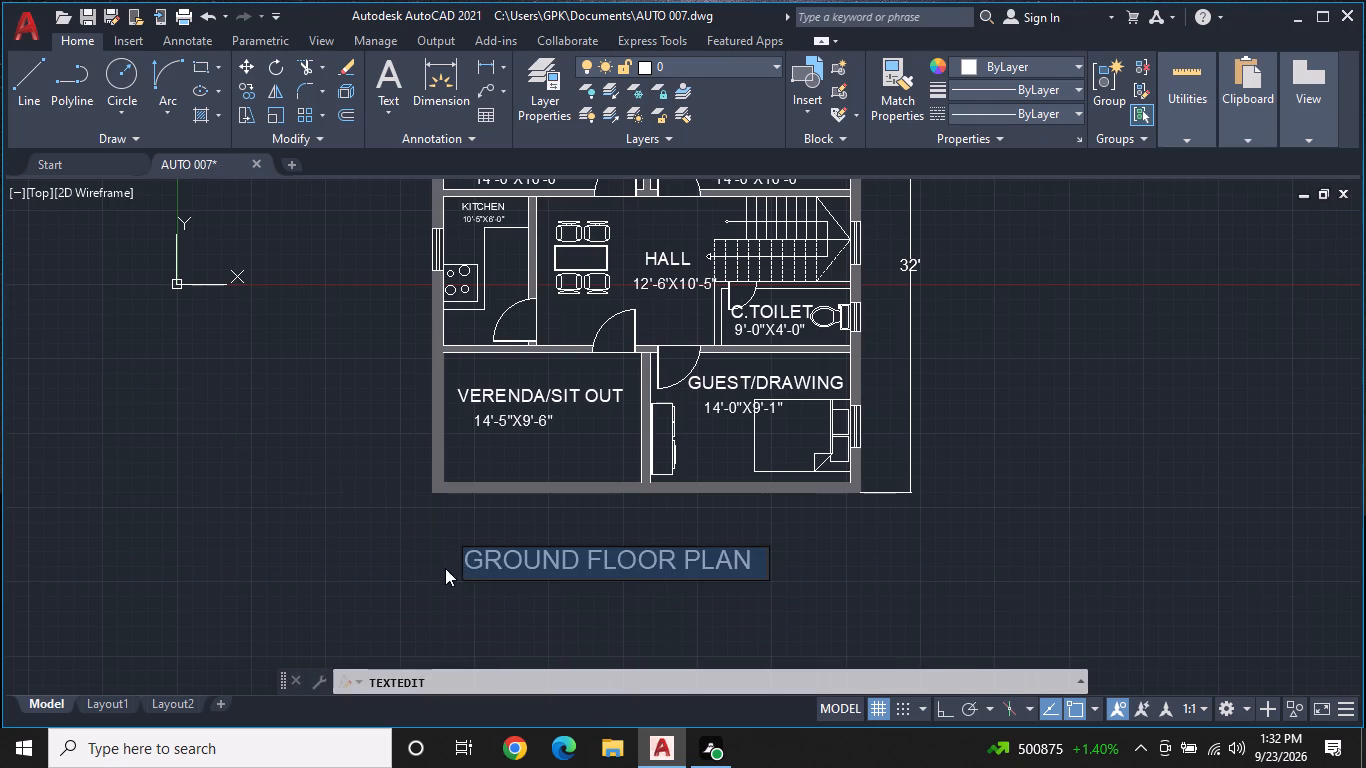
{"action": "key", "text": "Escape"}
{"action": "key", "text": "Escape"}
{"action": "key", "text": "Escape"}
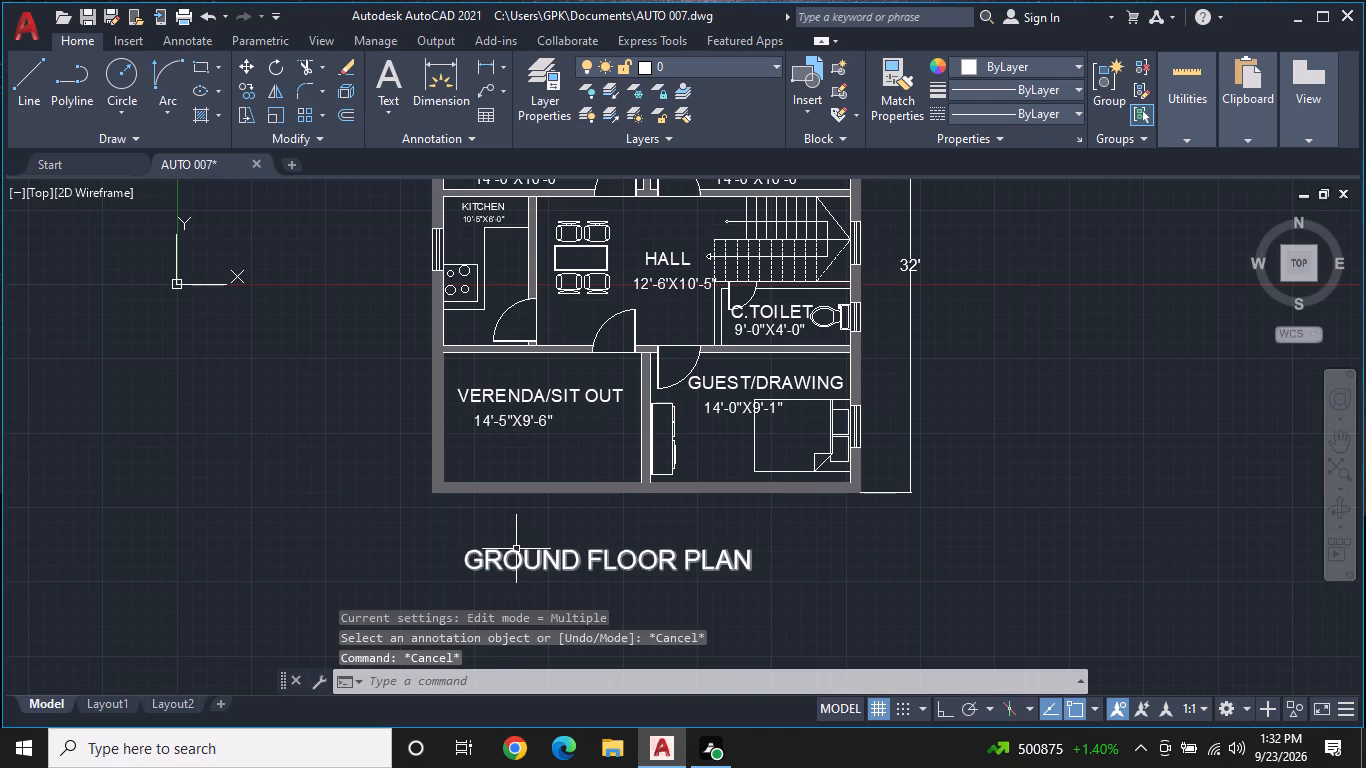
Move the GROUND FLOOR PLAN title about 4'-1" up and to the right, centred closely beneath the bottom wall.
{"action": "left_click", "coordinate": [521, 563]}
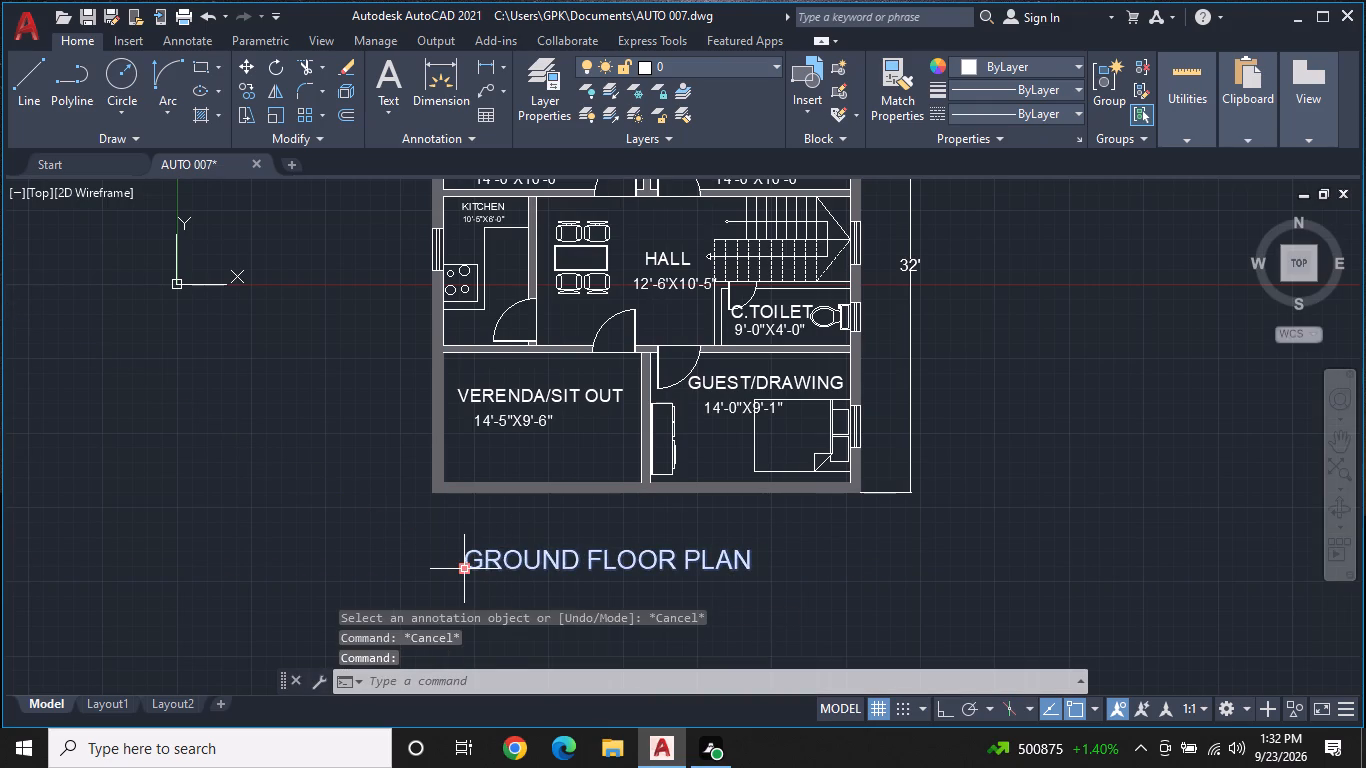
{"action": "left_click", "coordinate": [461, 568]}
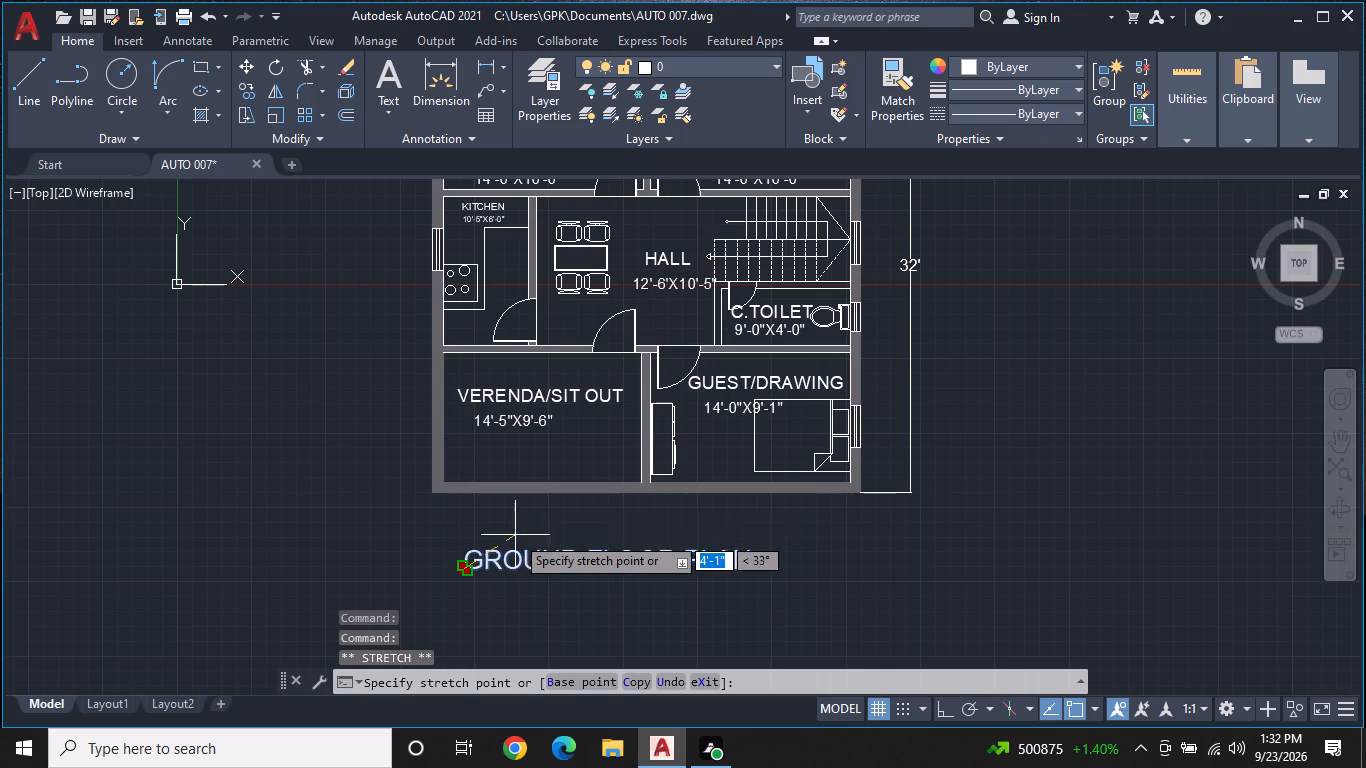
{"action": "left_click", "coordinate": [516, 533]}
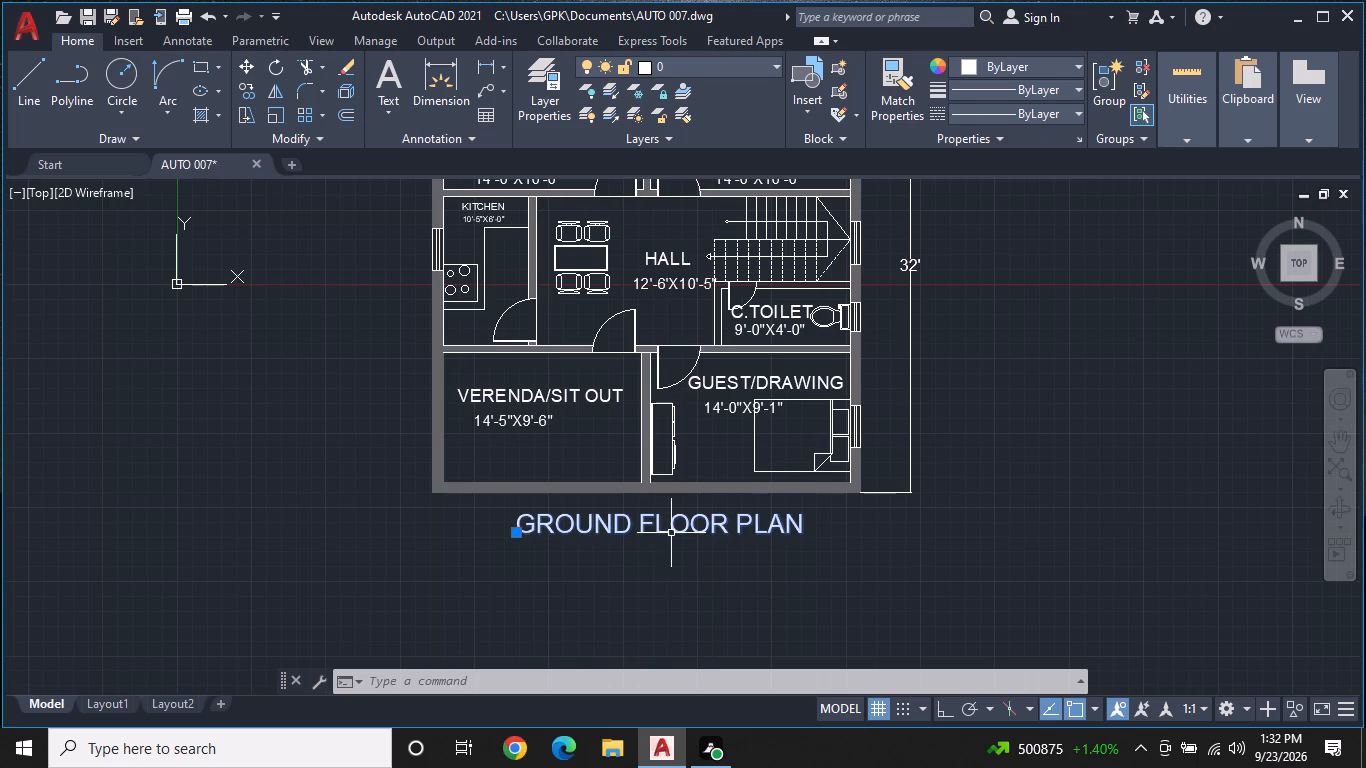
{"action": "key", "text": "Escape"}
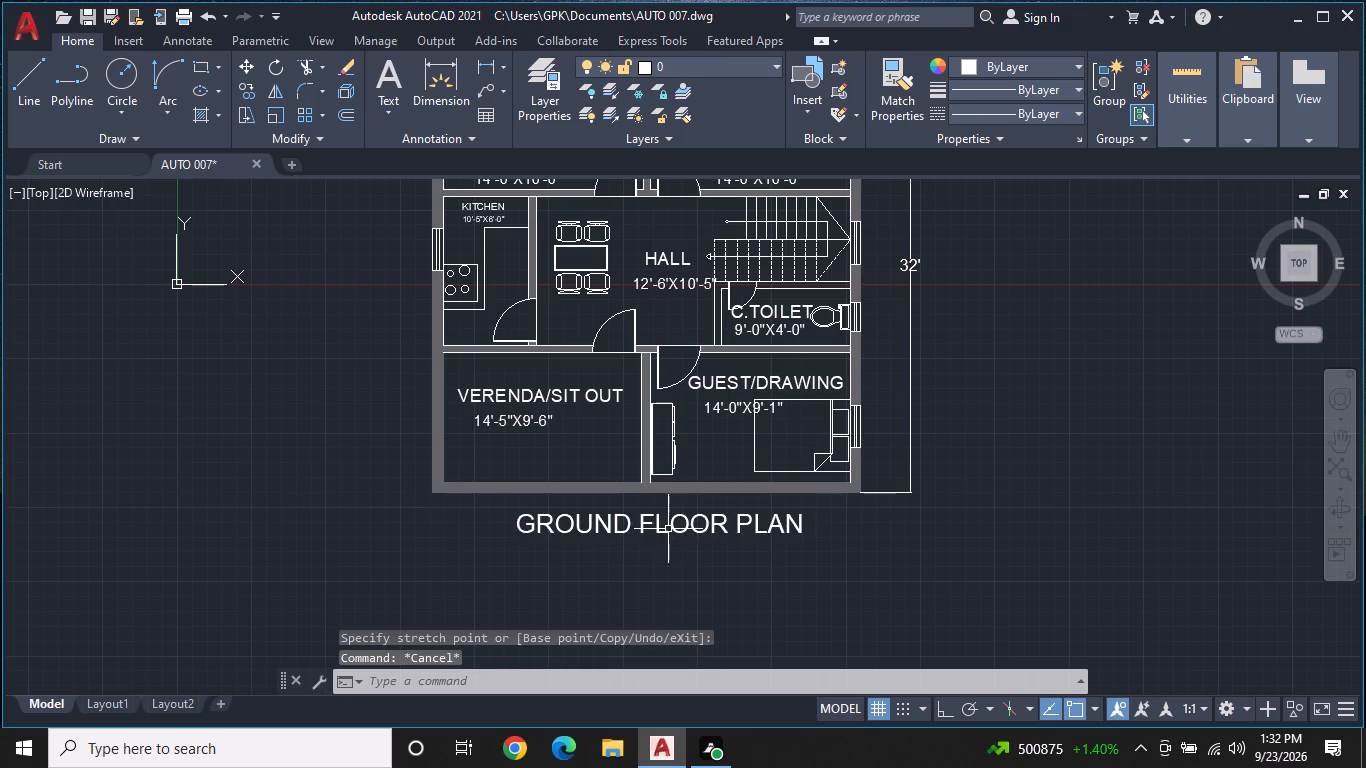
With the GROUND FLOOR PLAN title selected, set the Defpoints layer's colour to index colour 250.
{"action": "left_click", "coordinate": [668, 529]}
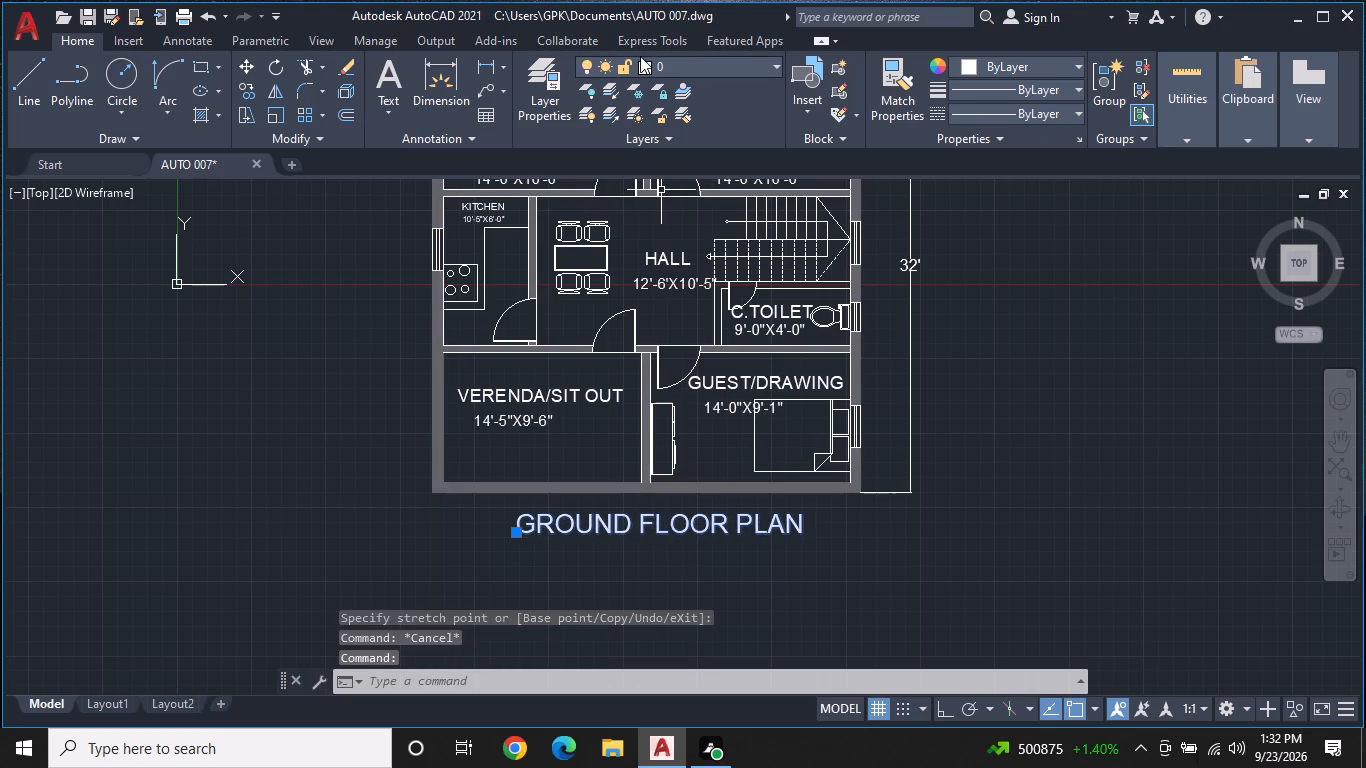
{"action": "left_click", "coordinate": [640, 57]}
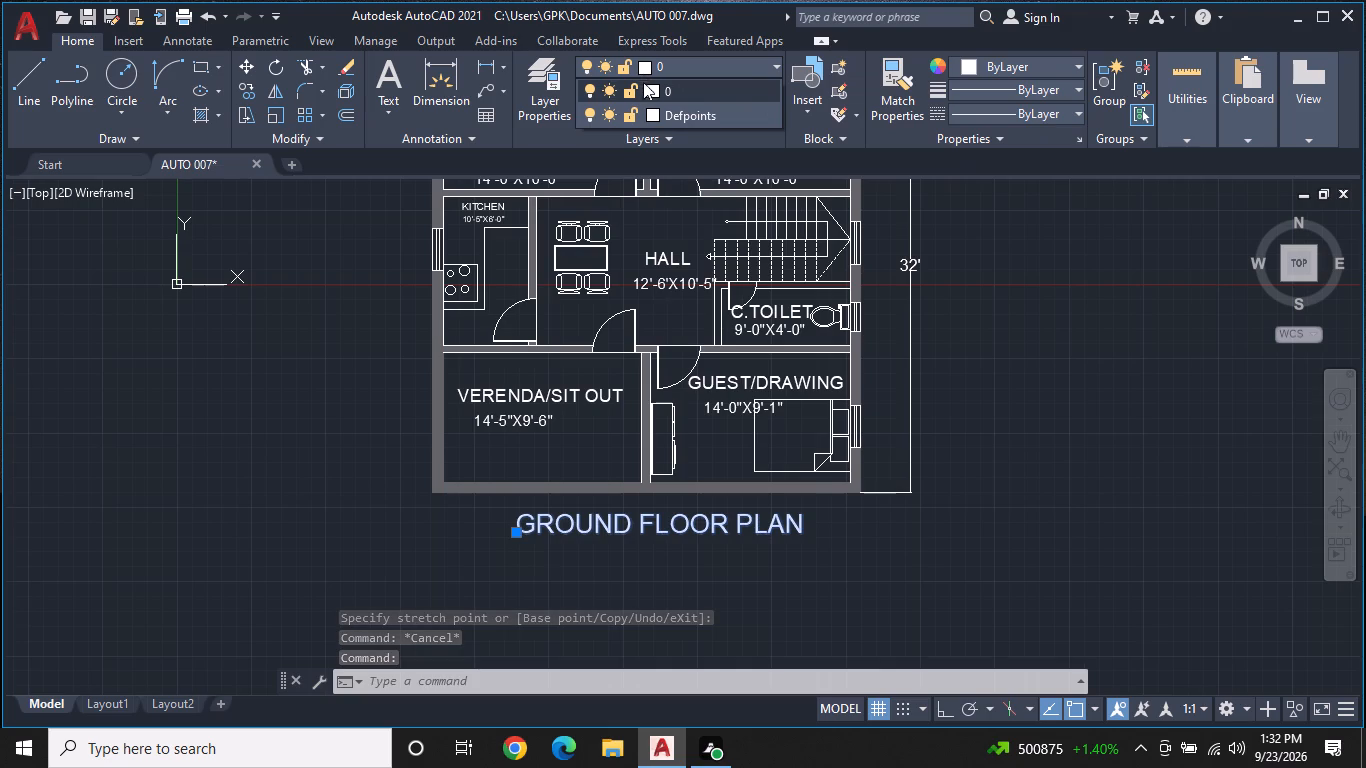
{"action": "double_click", "coordinate": [649, 118]}
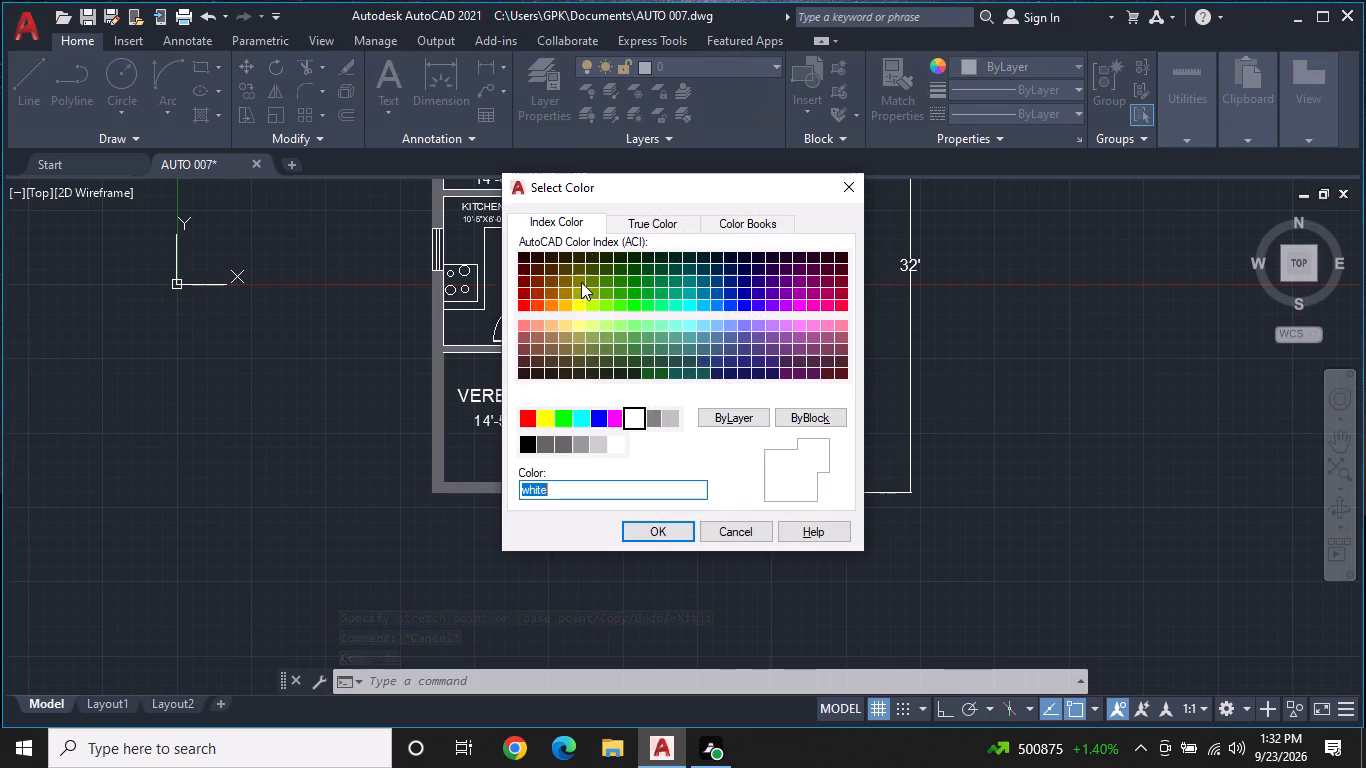
{"action": "left_click", "coordinate": [531, 450]}
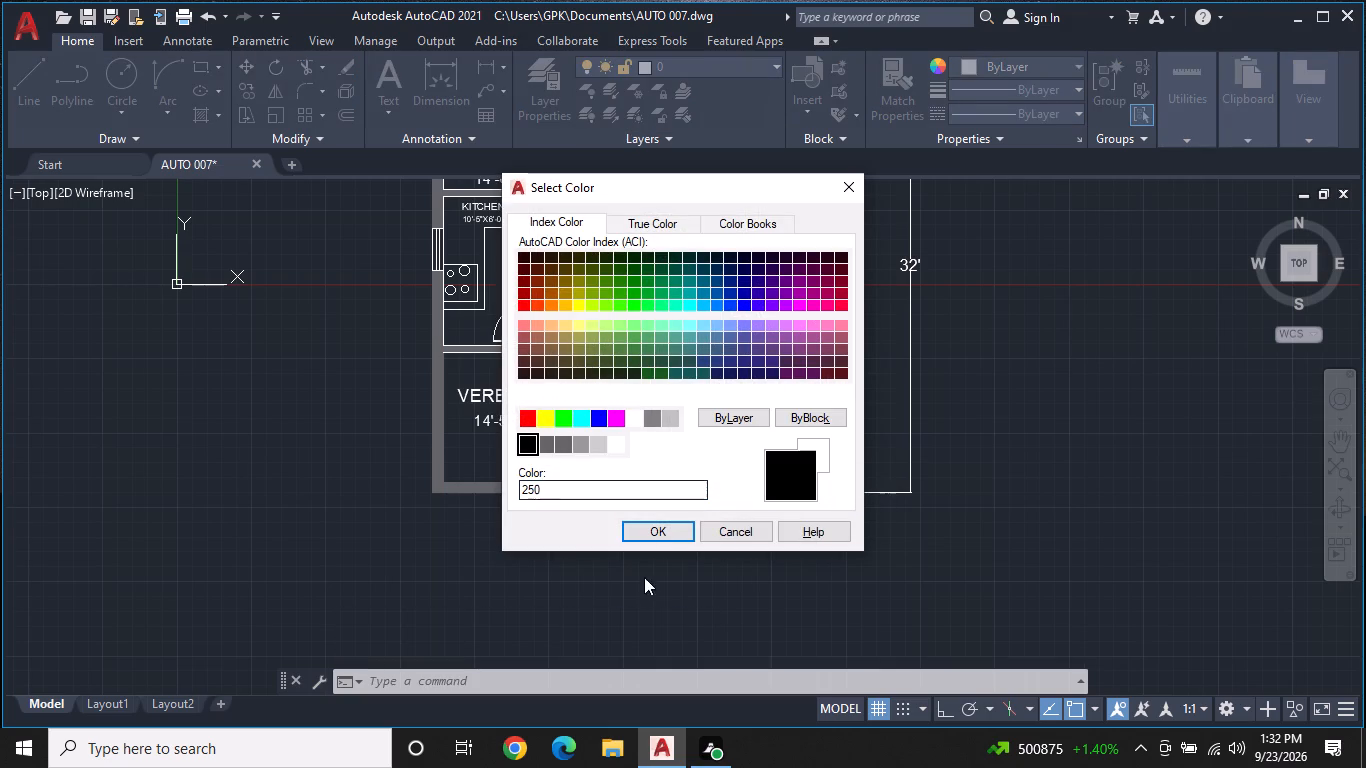
{"action": "left_click", "coordinate": [673, 523]}
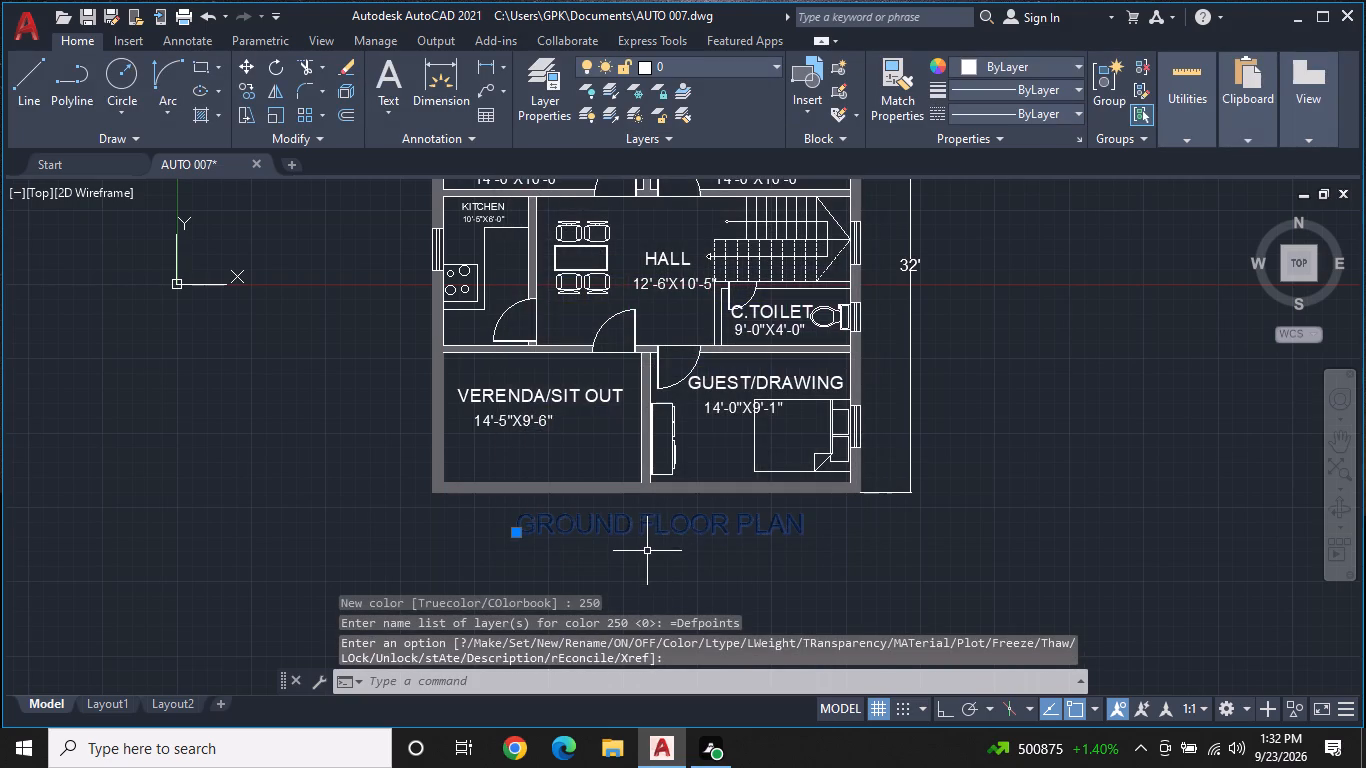
{"action": "key", "text": "Escape"}
Start a plot of the drawing with the DWG To PDF.pc3 plotter and ISO expand A4 (297.00 x 210.00 MM) paper.
{"action": "scroll", "coordinate": [647, 551], "scroll_direction": "down", "scroll_amount": 1}
{"action": "middle_click_drag", "start_coordinate": [646, 551], "coordinate": [627, 457]}
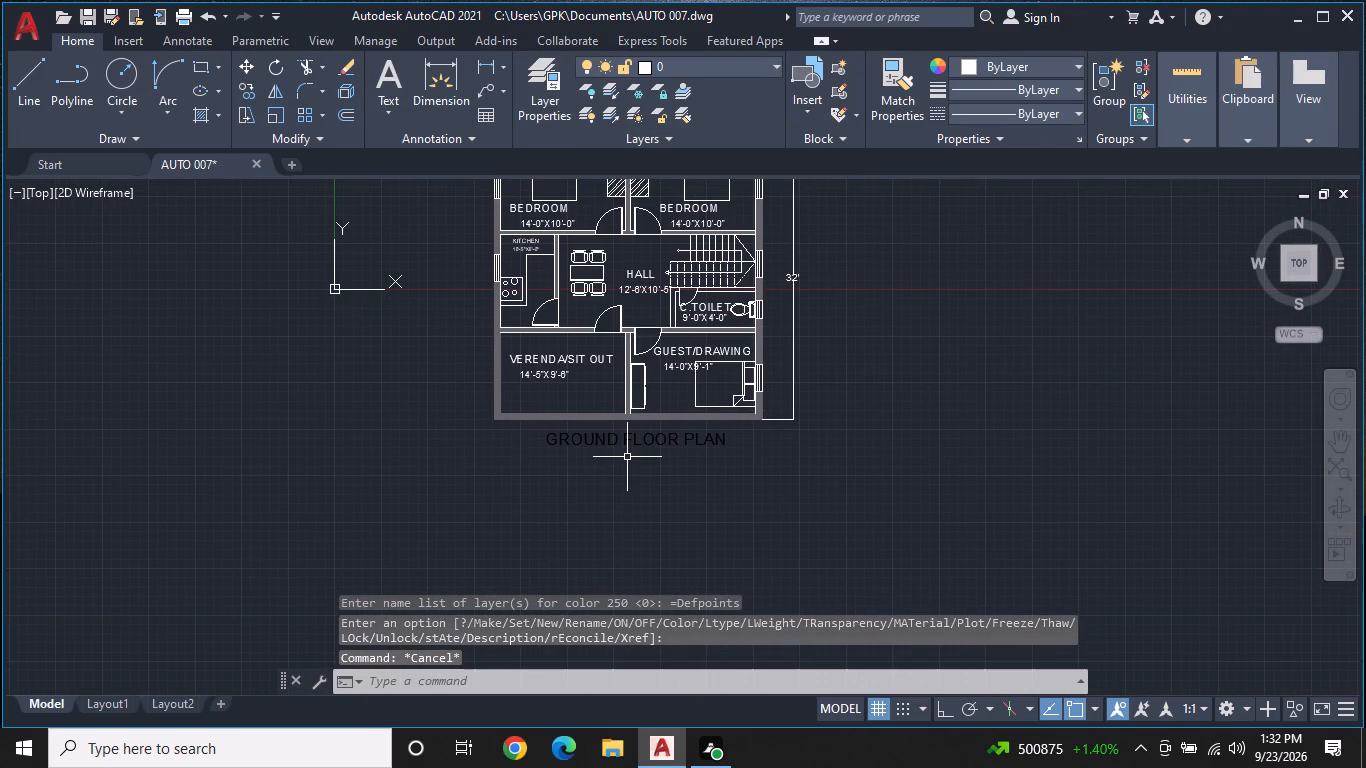
{"action": "key", "text": "ctrl+p"}
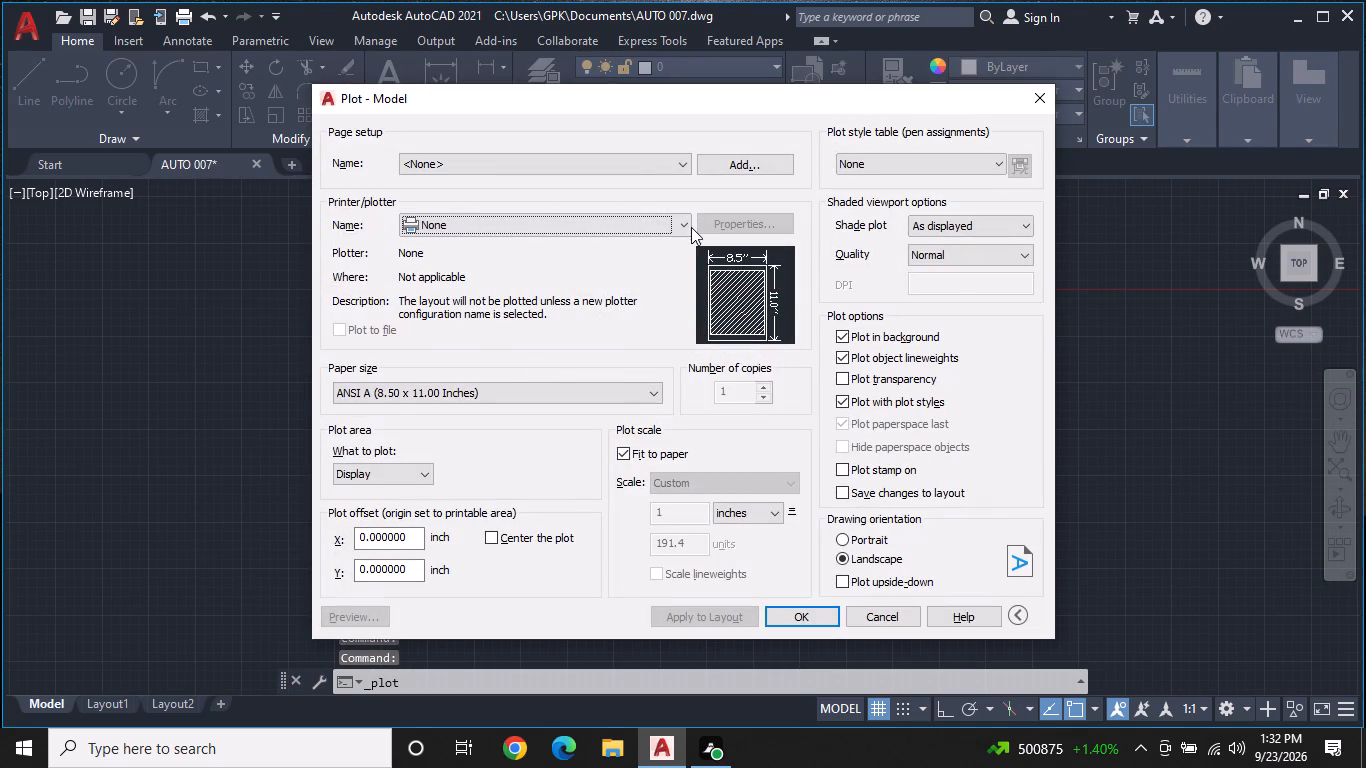
{"action": "left_click", "coordinate": [675, 216]}
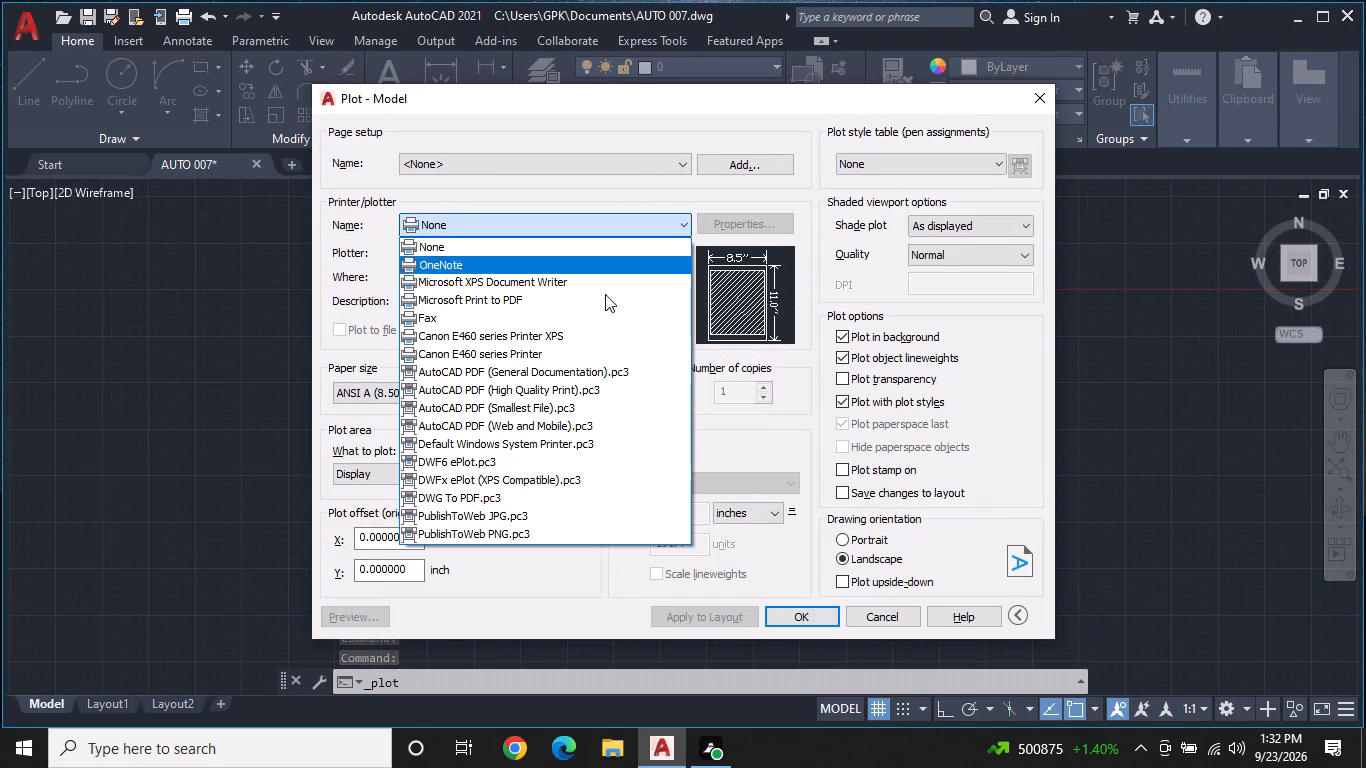
{"action": "left_click", "coordinate": [475, 499]}
{"action": "left_click", "coordinate": [552, 393]}
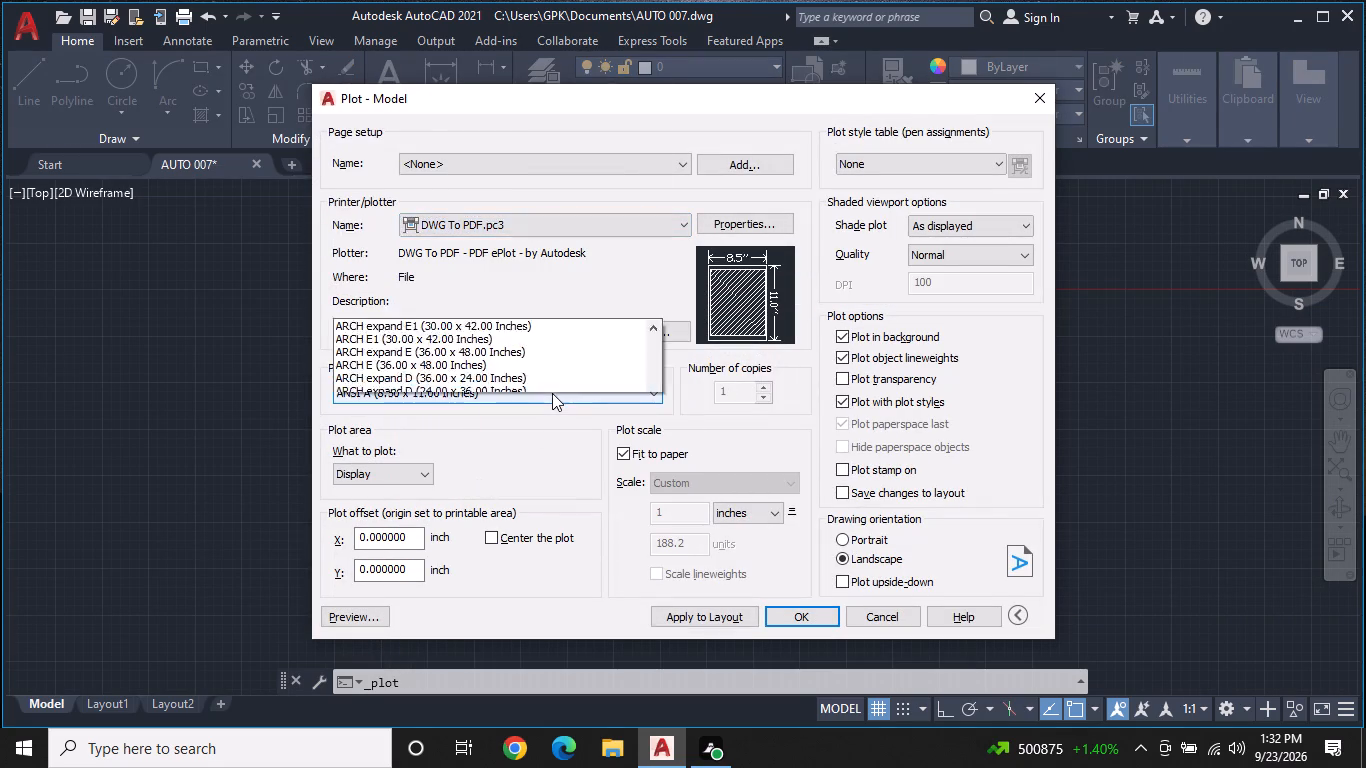
{"action": "scroll", "coordinate": [455, 252], "scroll_direction": "up", "scroll_amount": 2}
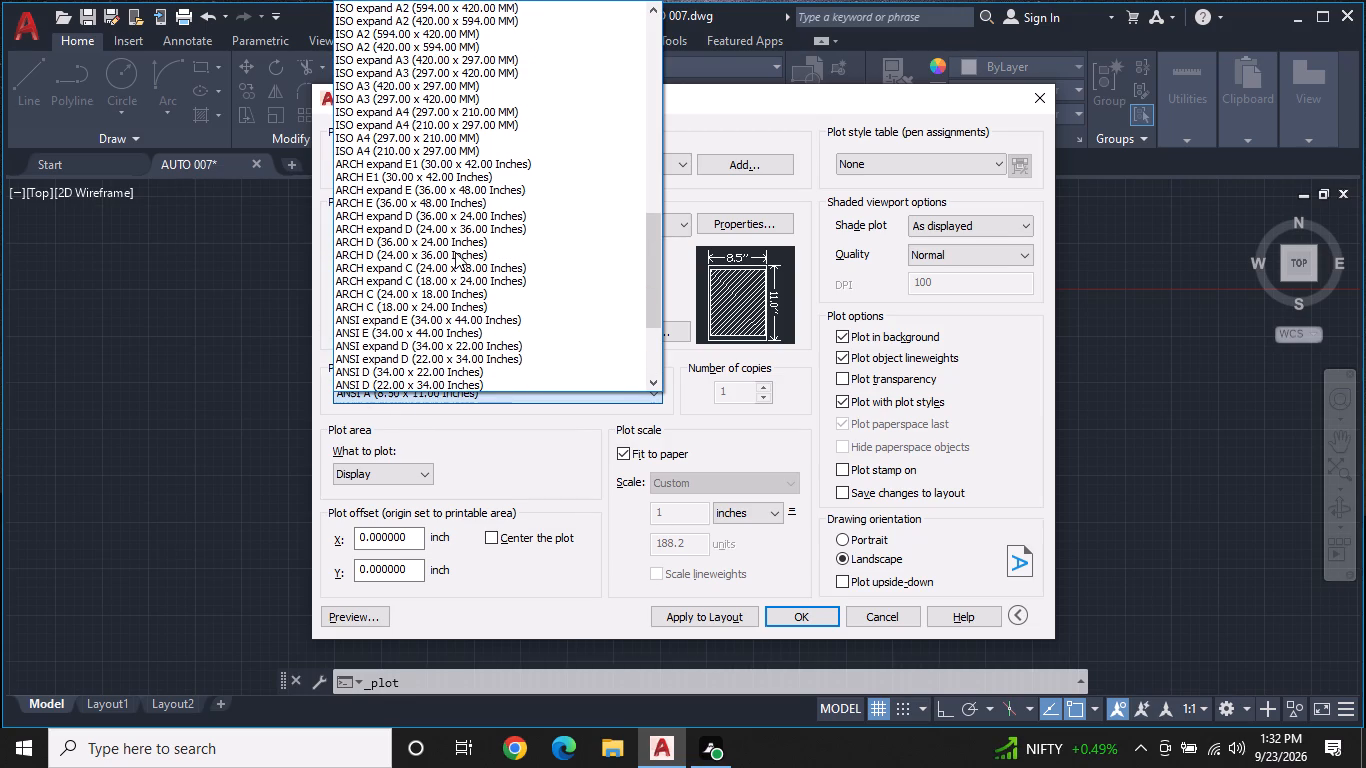
{"action": "scroll", "coordinate": [455, 252], "scroll_direction": "up", "scroll_amount": 1}
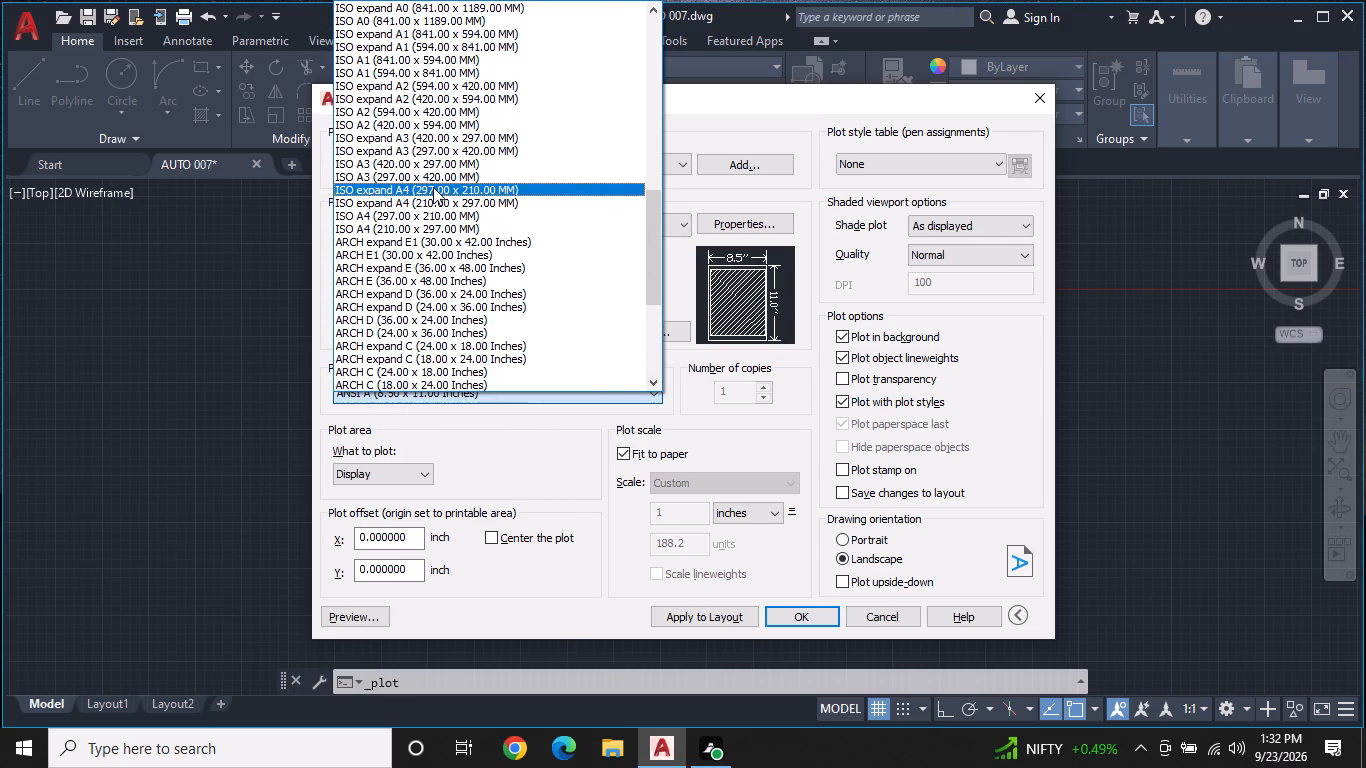
{"action": "left_click", "coordinate": [433, 187]}
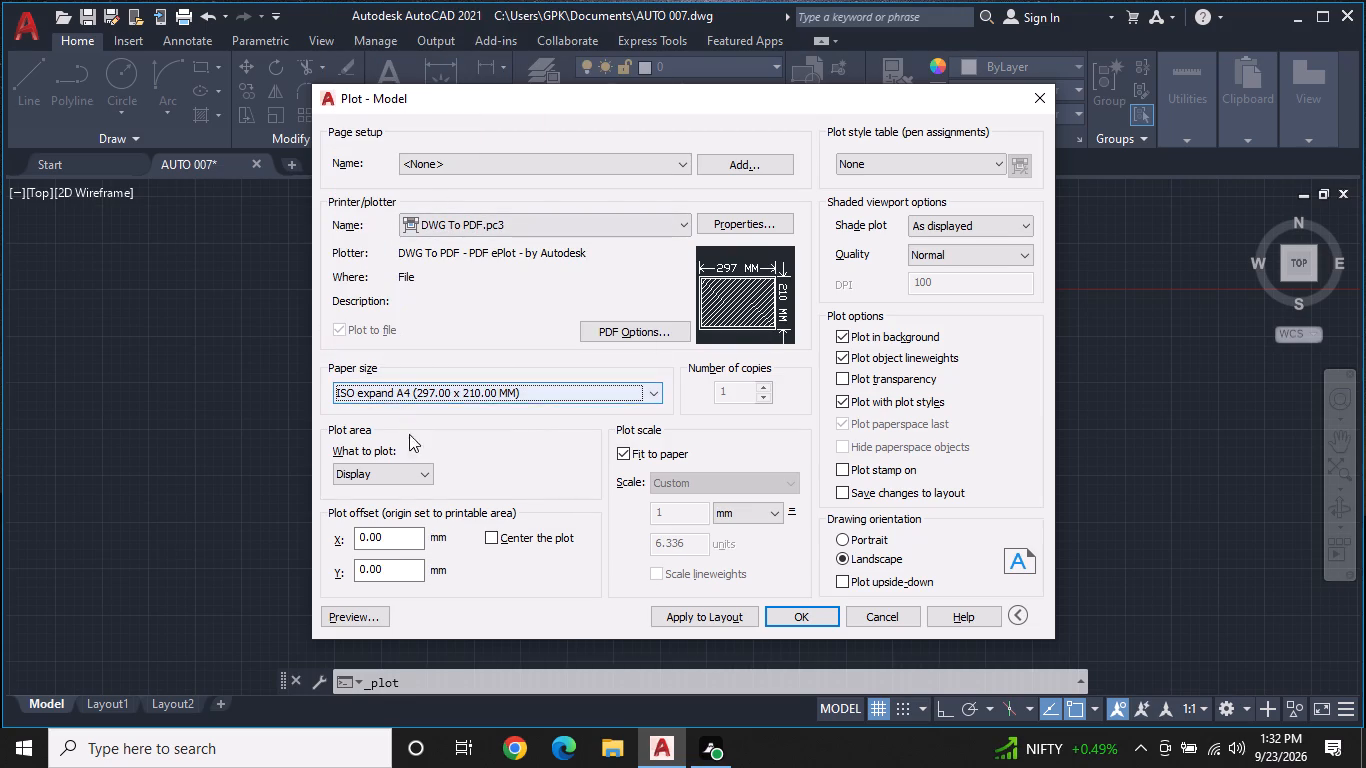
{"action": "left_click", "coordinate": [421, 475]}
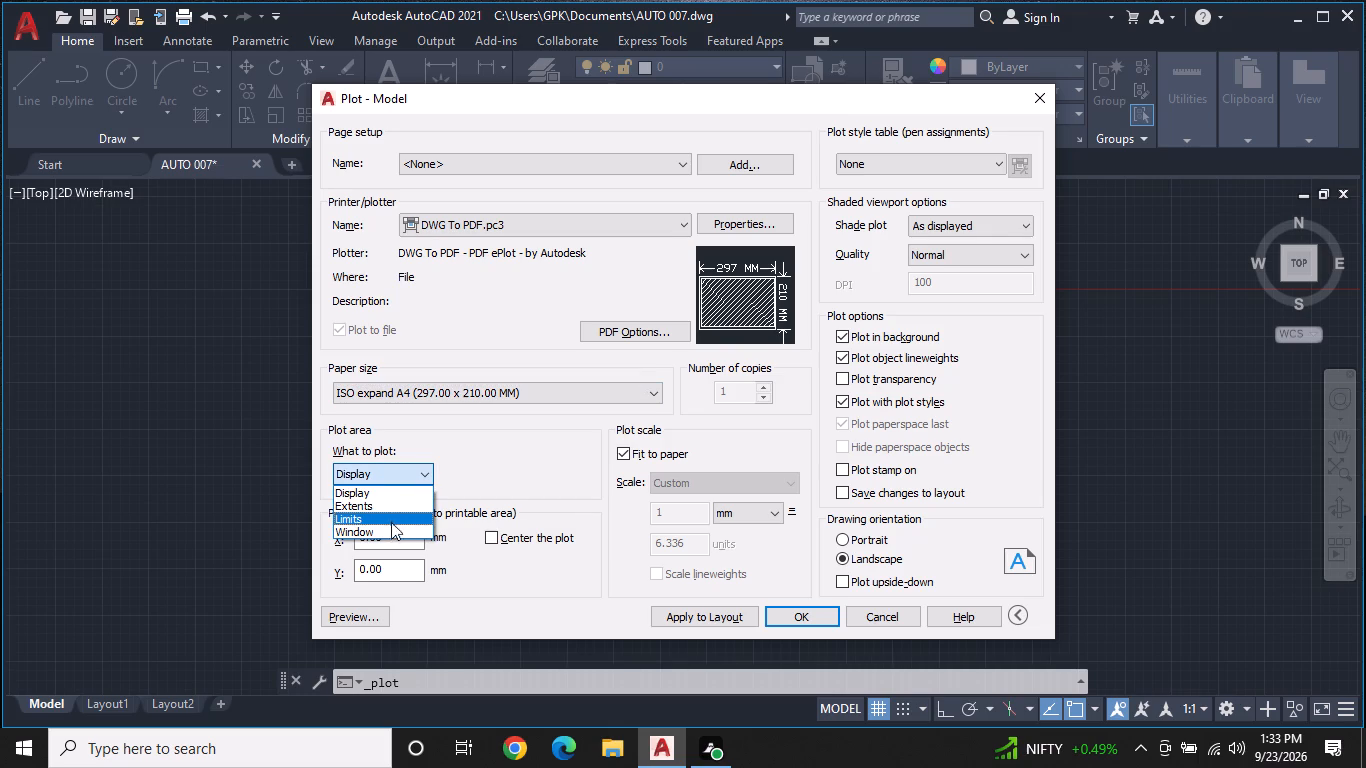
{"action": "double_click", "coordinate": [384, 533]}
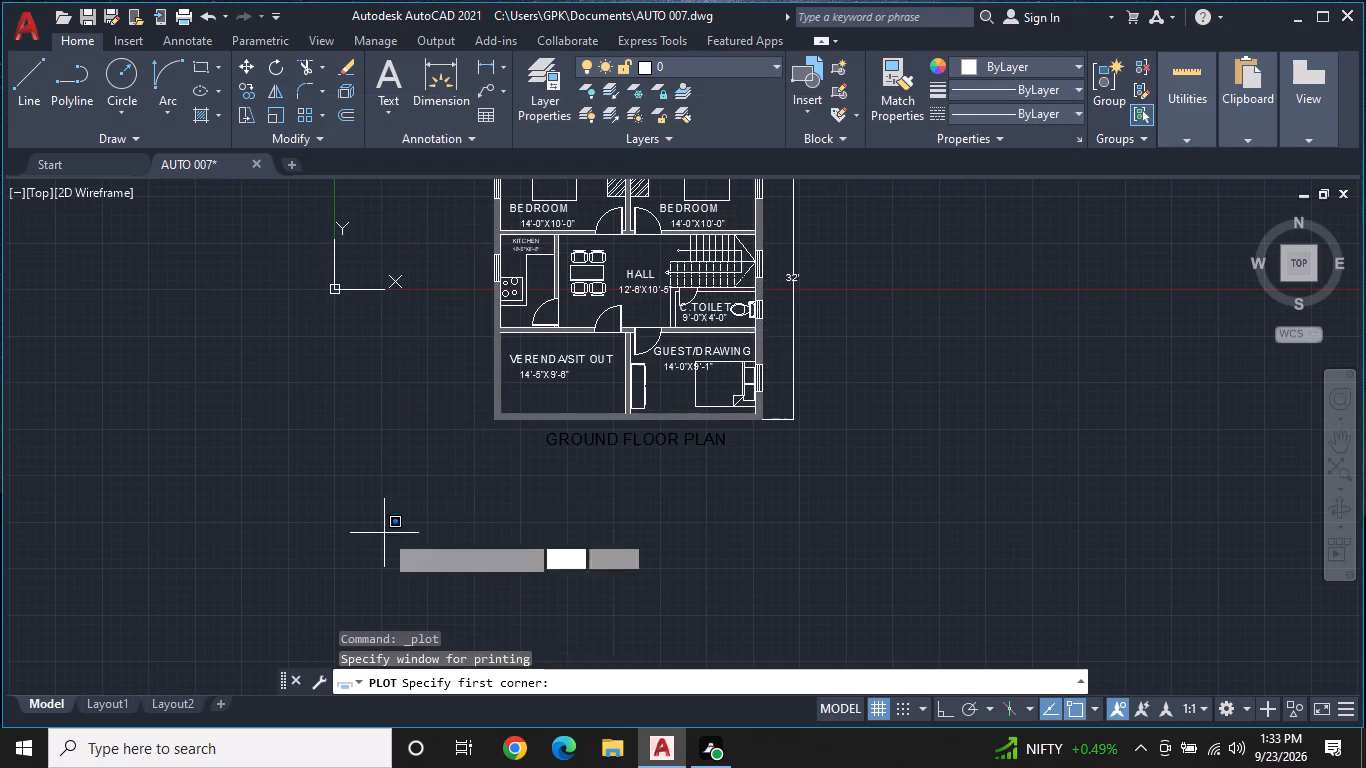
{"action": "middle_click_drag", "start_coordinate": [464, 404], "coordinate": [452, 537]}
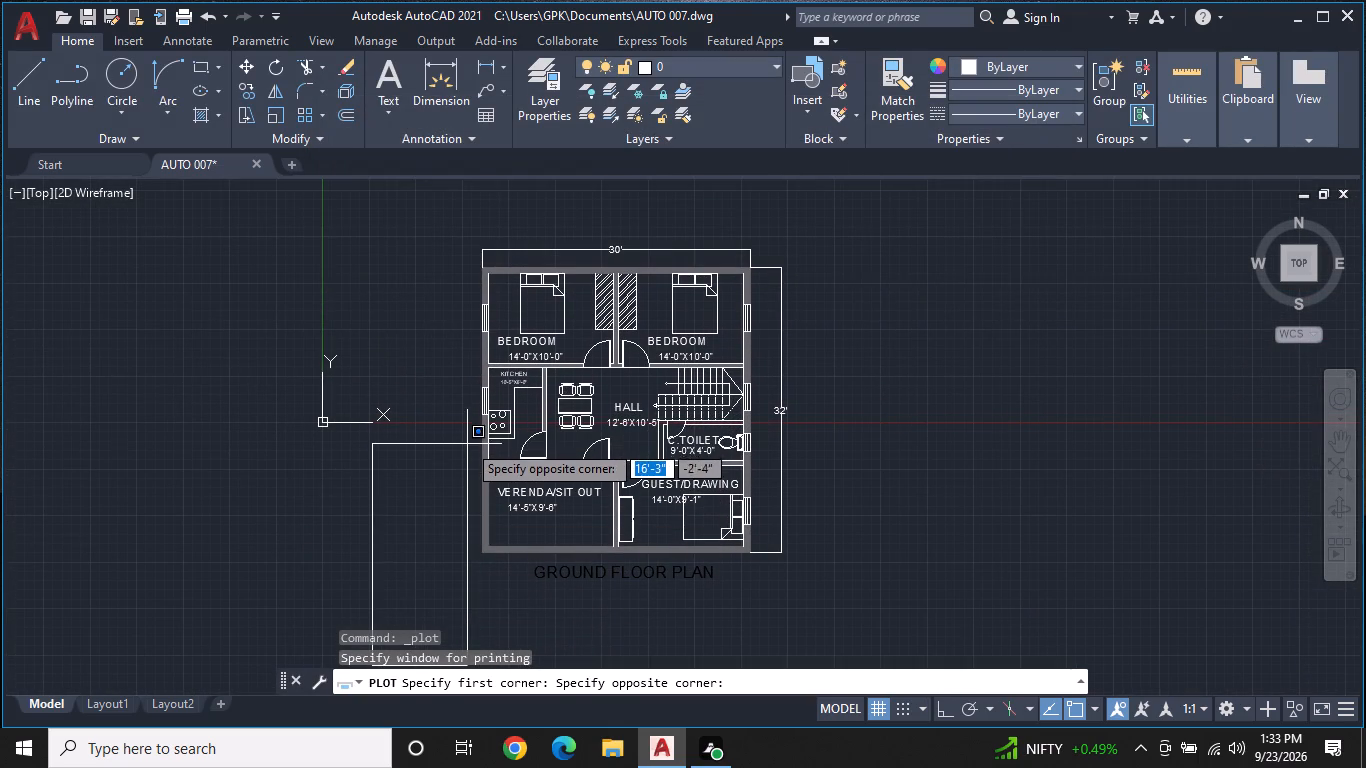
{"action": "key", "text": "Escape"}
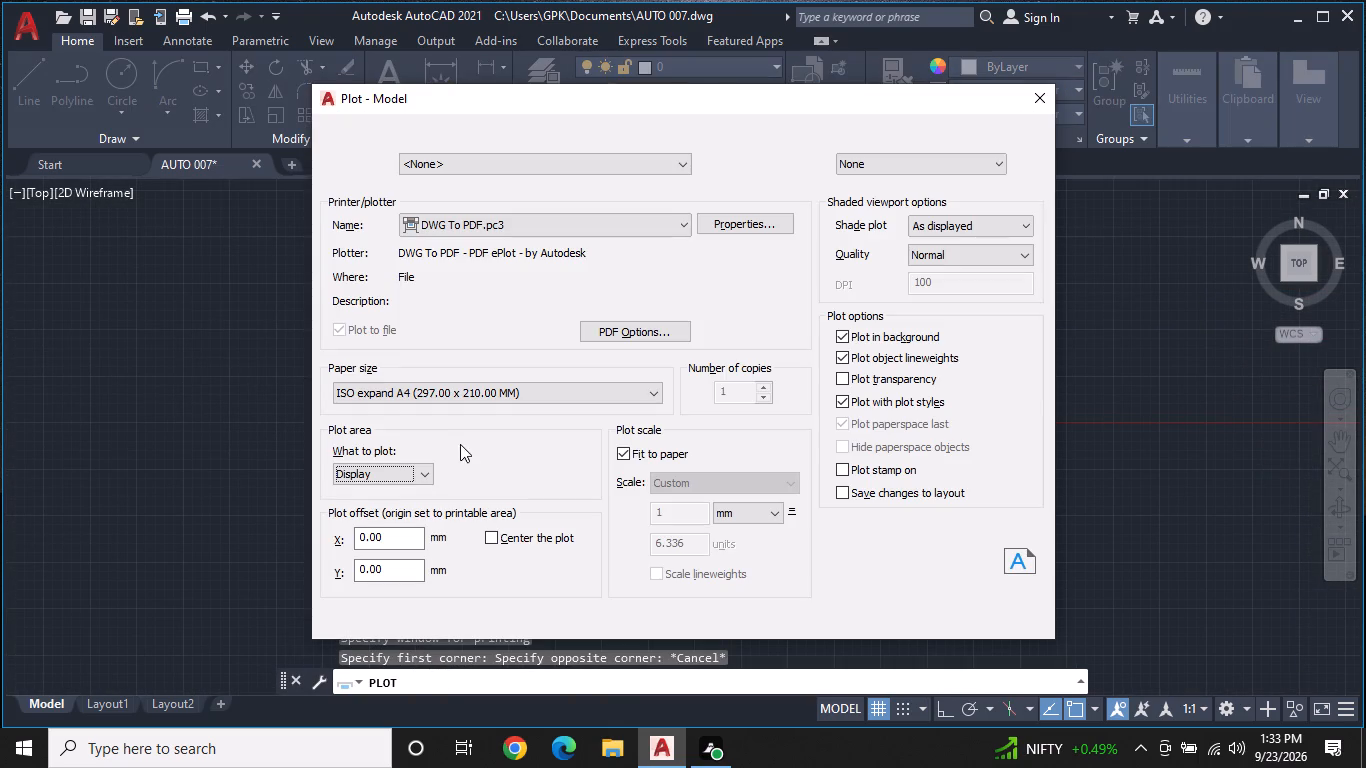
Set the plot area to a window enclosing the whole plan, its dimensions and the title, and centre the plot on the paper.
{"action": "left_click", "coordinate": [422, 467]}
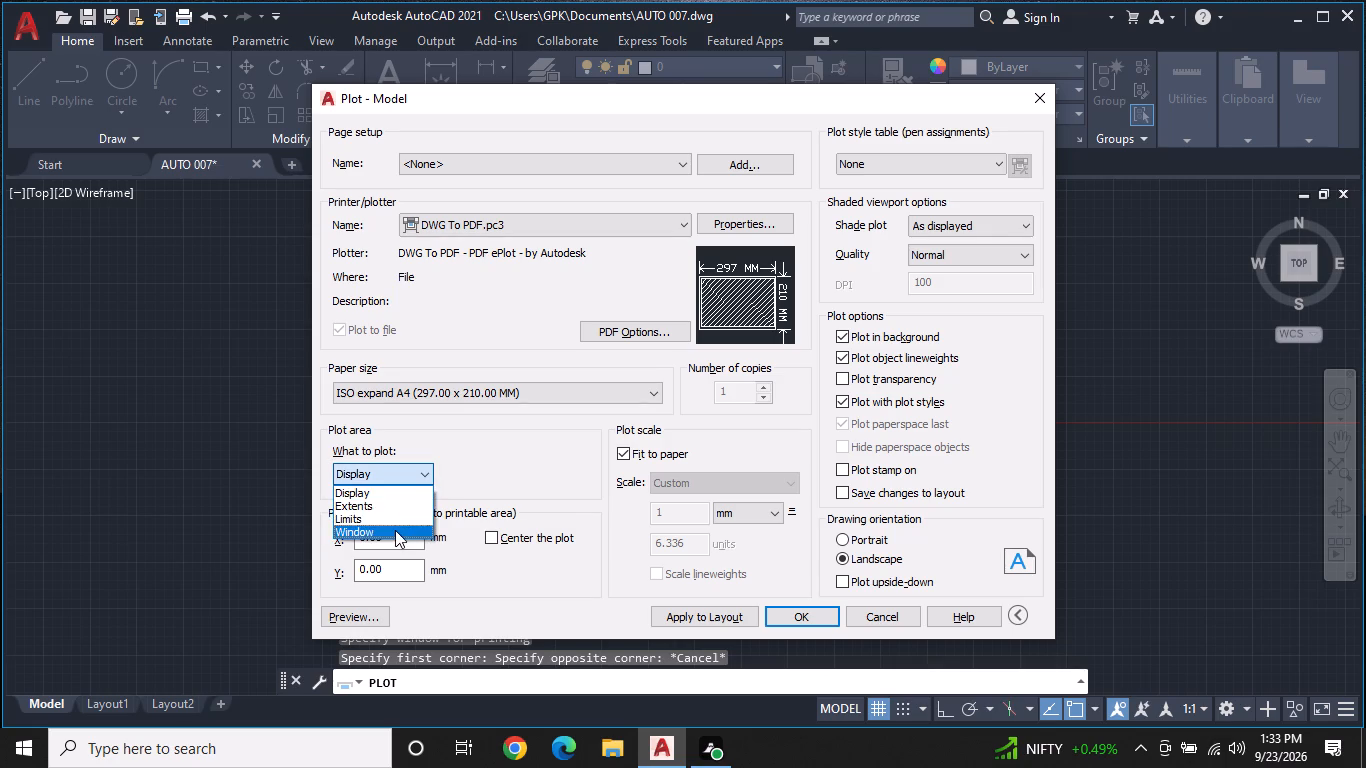
{"action": "left_click", "coordinate": [395, 530]}
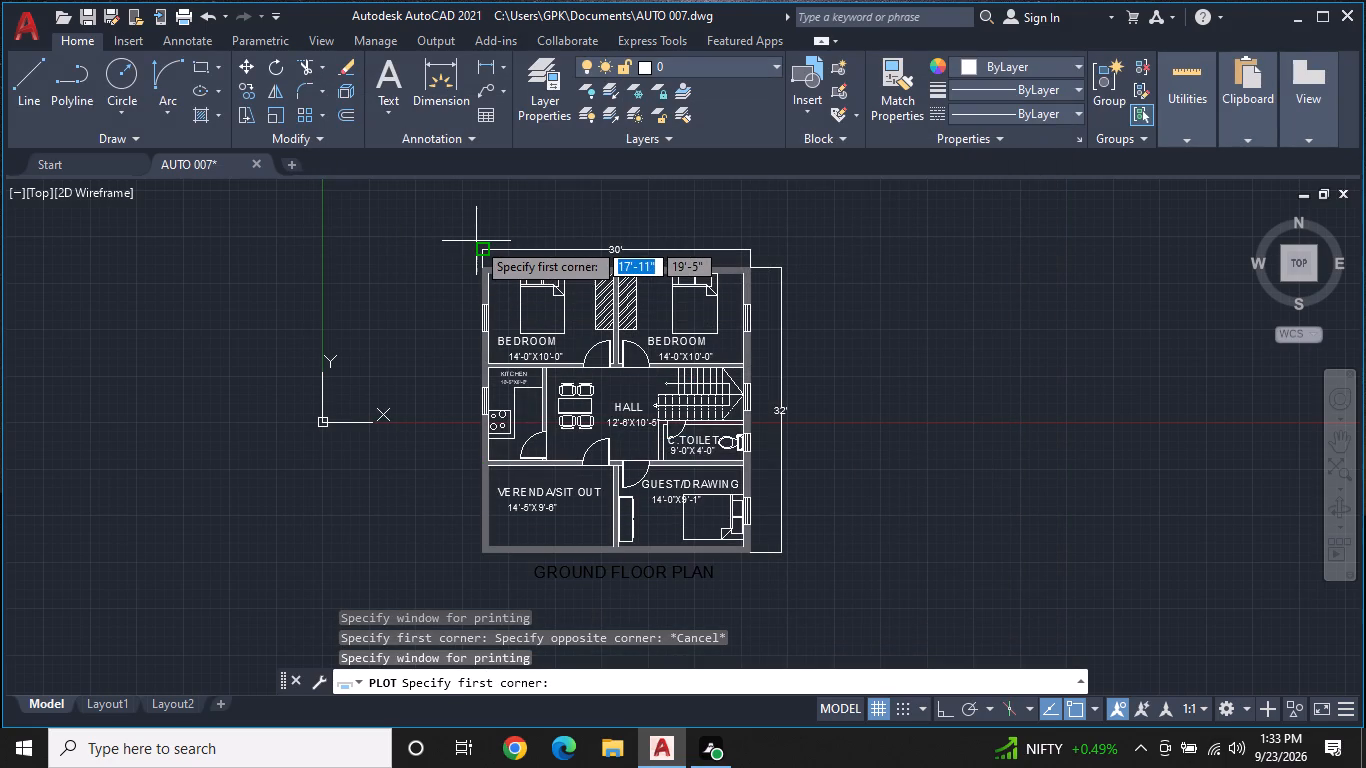
{"action": "left_click", "coordinate": [468, 234]}
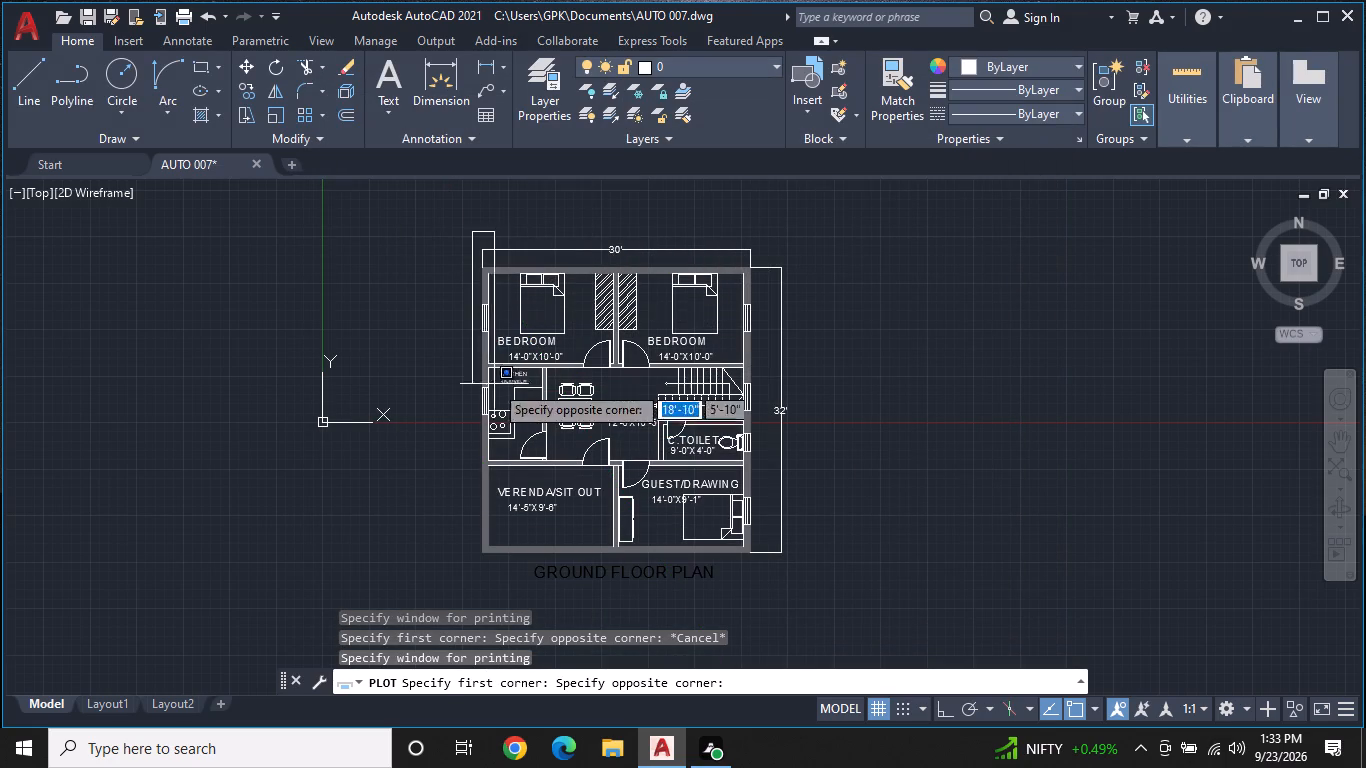
{"action": "left_click", "coordinate": [795, 592]}
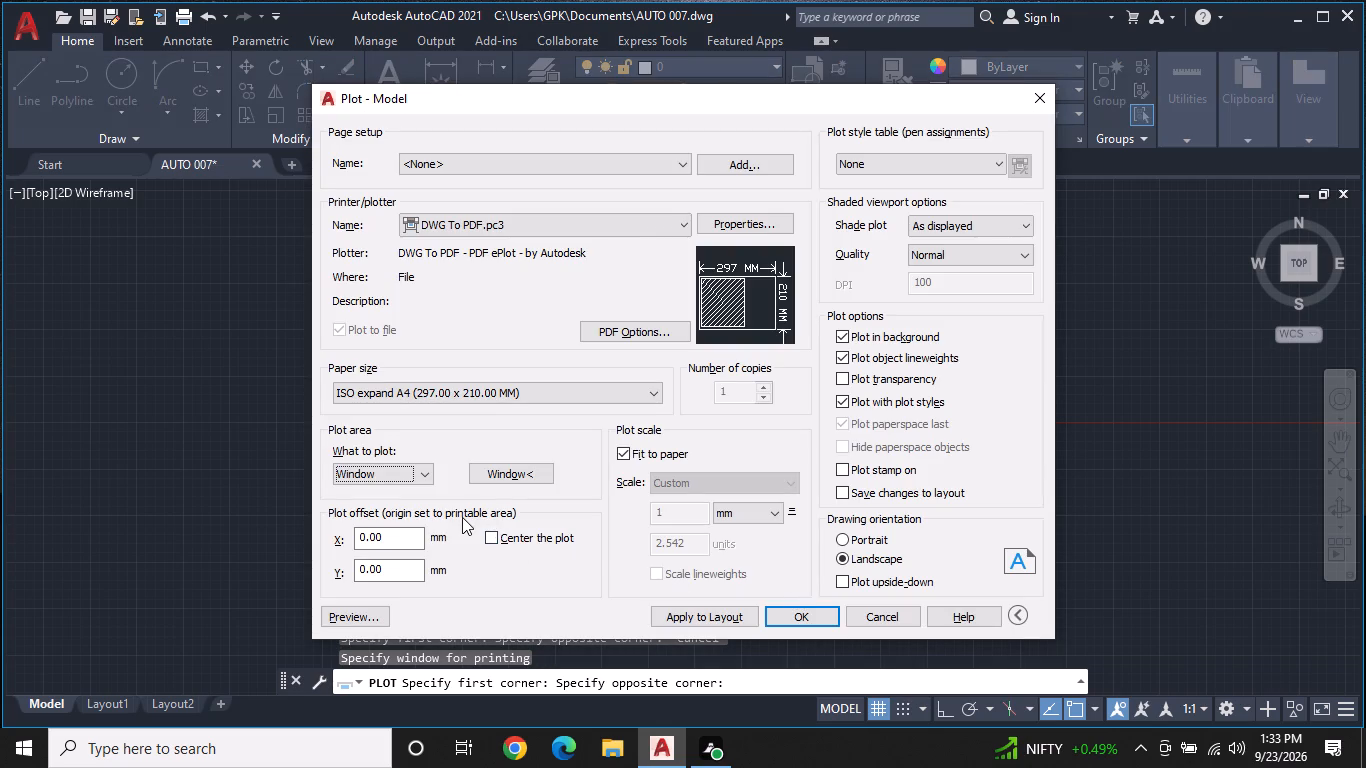
{"action": "left_click", "coordinate": [490, 537]}
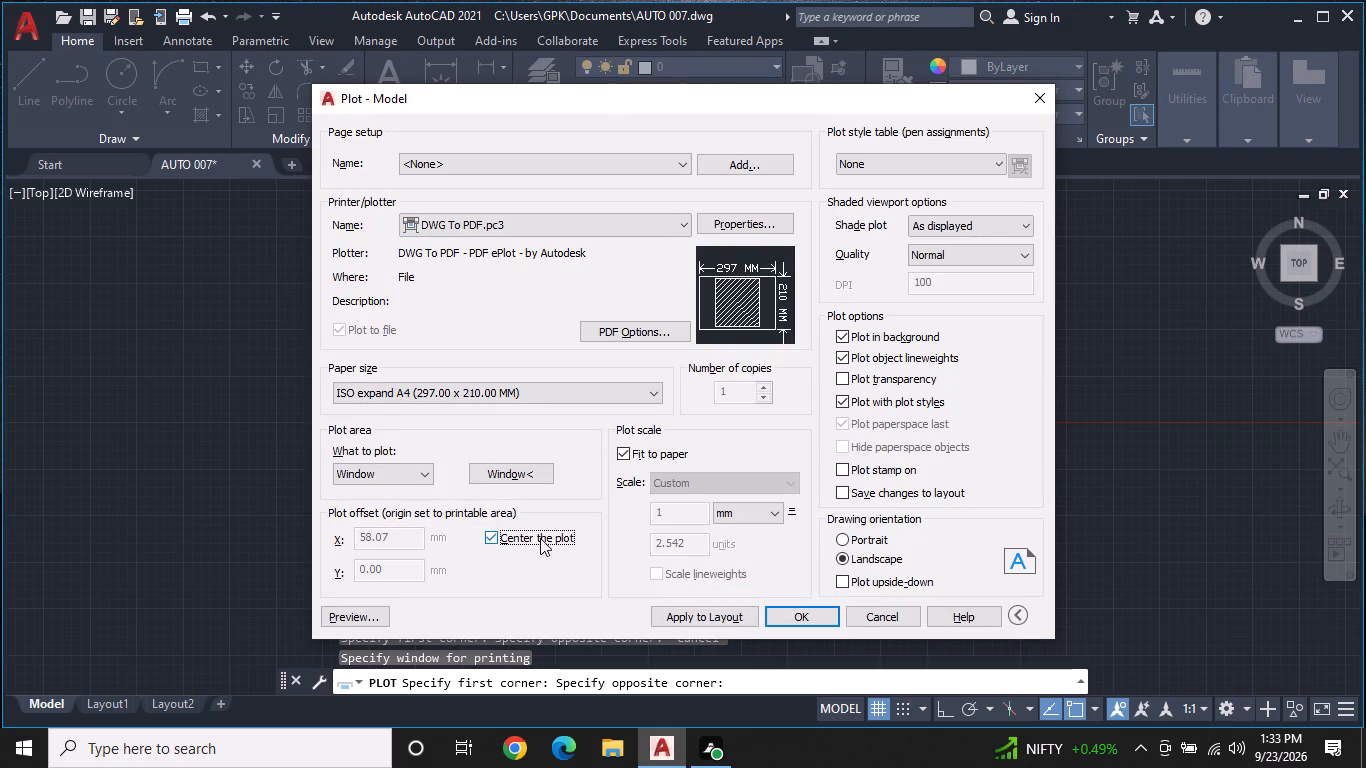
Preview the plot and examine the rooms, labels, staircase, dimensions and title on the sheet, leaving the preview when finished.
{"action": "left_click", "coordinate": [360, 613]}
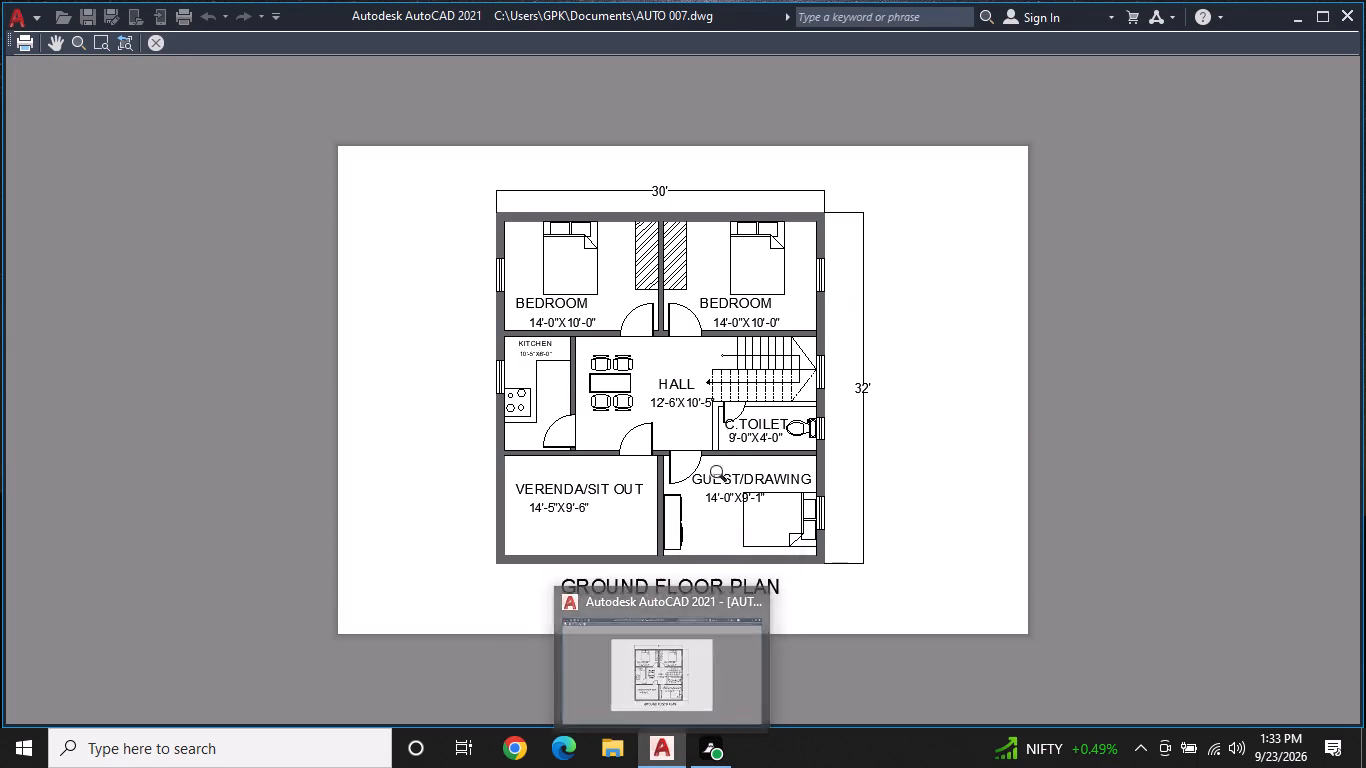
{"action": "scroll", "coordinate": [657, 427], "scroll_direction": "up", "scroll_amount": 3}
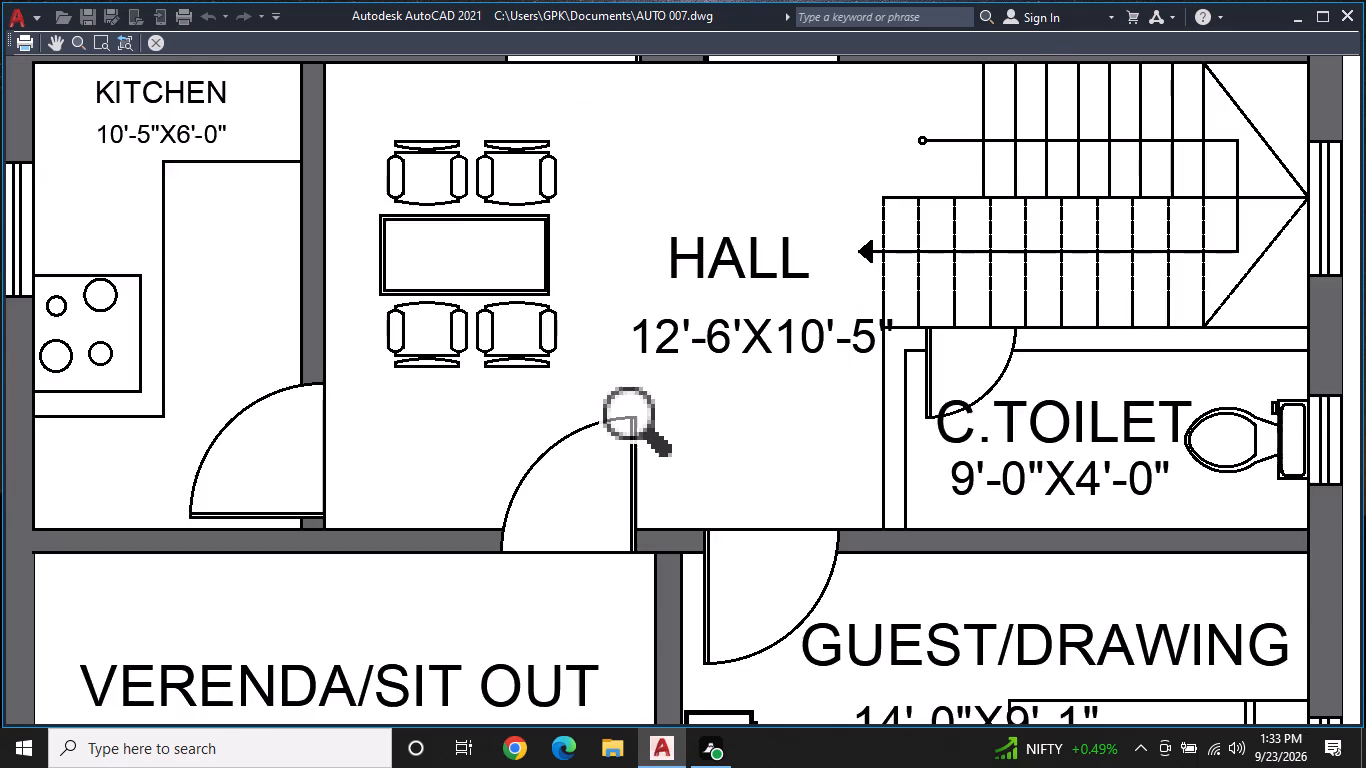
{"action": "scroll", "coordinate": [562, 409], "scroll_direction": "up", "scroll_amount": 1}
{"action": "scroll", "coordinate": [559, 409], "scroll_direction": "down", "scroll_amount": 2}
{"action": "scroll", "coordinate": [472, 405], "scroll_direction": "up", "scroll_amount": 1}
{"action": "middle_click_drag", "start_coordinate": [457, 405], "coordinate": [497, 412]}
{"action": "scroll", "coordinate": [498, 414], "scroll_direction": "down", "scroll_amount": 2}
{"action": "middle_click_drag", "start_coordinate": [515, 353], "coordinate": [502, 404]}
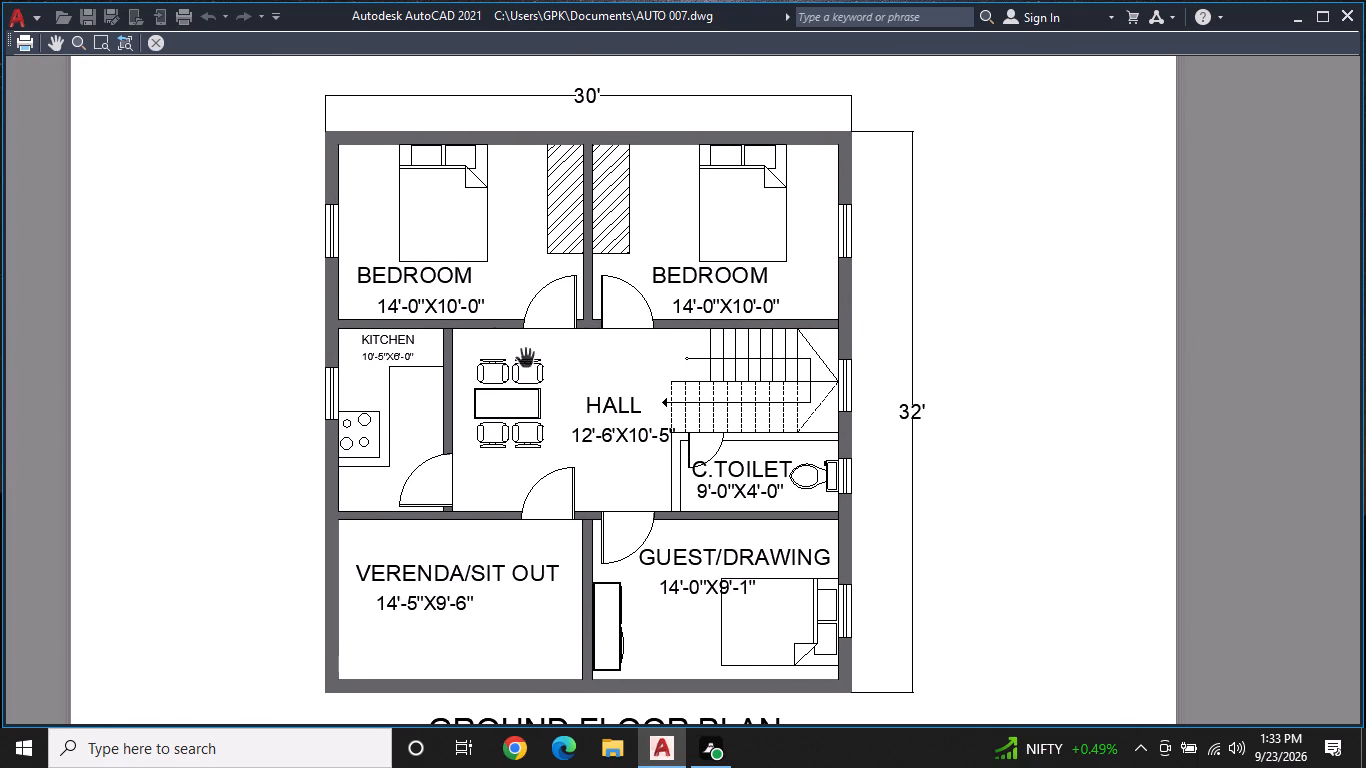
{"action": "scroll", "coordinate": [764, 391], "scroll_direction": "up", "scroll_amount": 1}
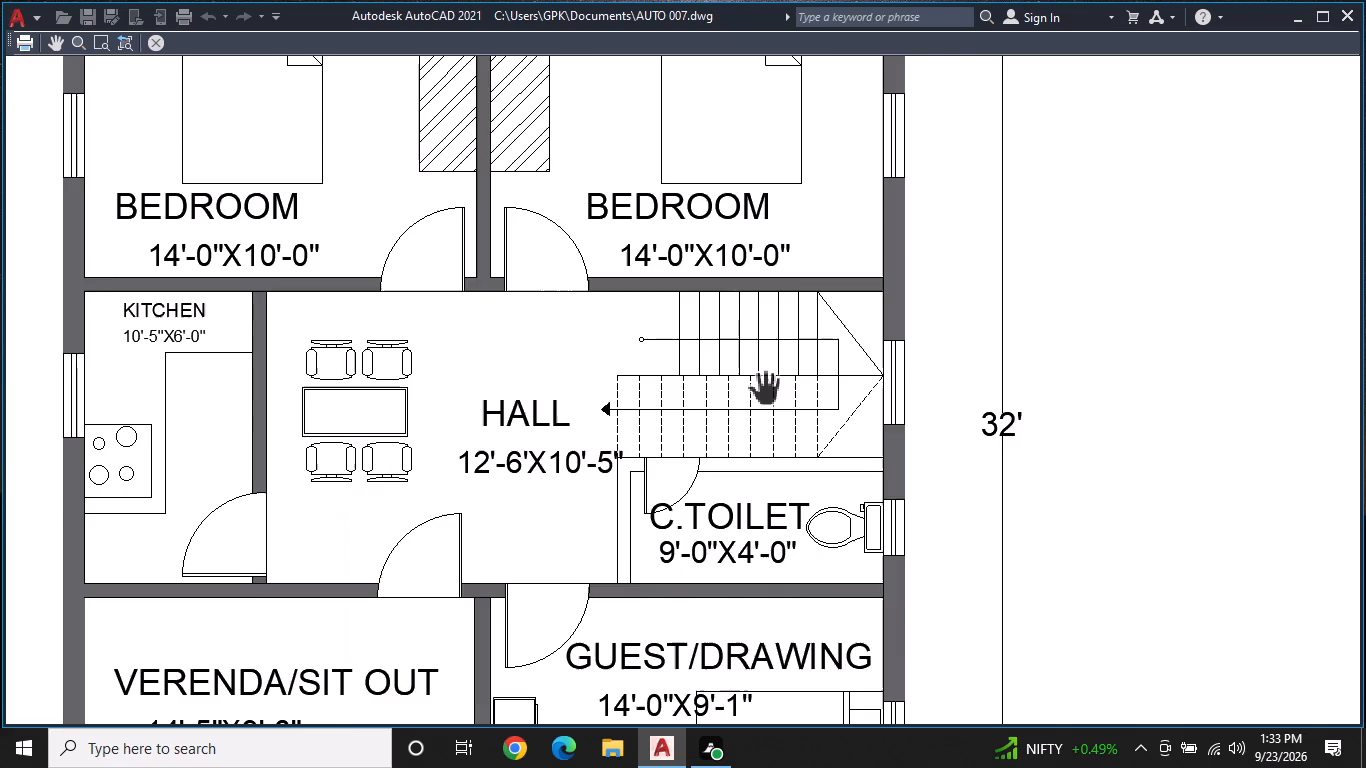
{"action": "scroll", "coordinate": [764, 391], "scroll_direction": "up", "scroll_amount": 1}
{"action": "scroll", "coordinate": [764, 391], "scroll_direction": "down", "scroll_amount": 4}
{"action": "scroll", "coordinate": [764, 391], "scroll_direction": "up", "scroll_amount": 1}
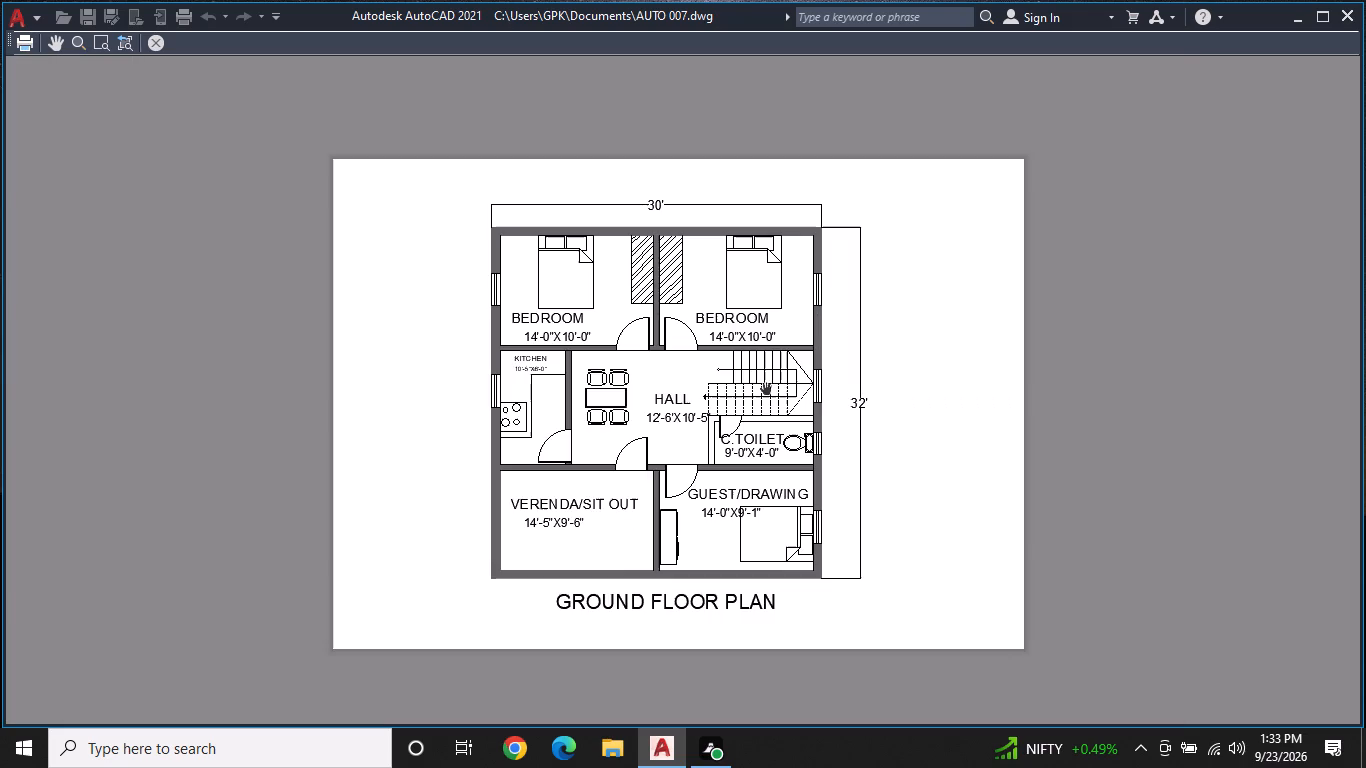
{"action": "scroll", "coordinate": [764, 391], "scroll_direction": "up", "scroll_amount": 8}
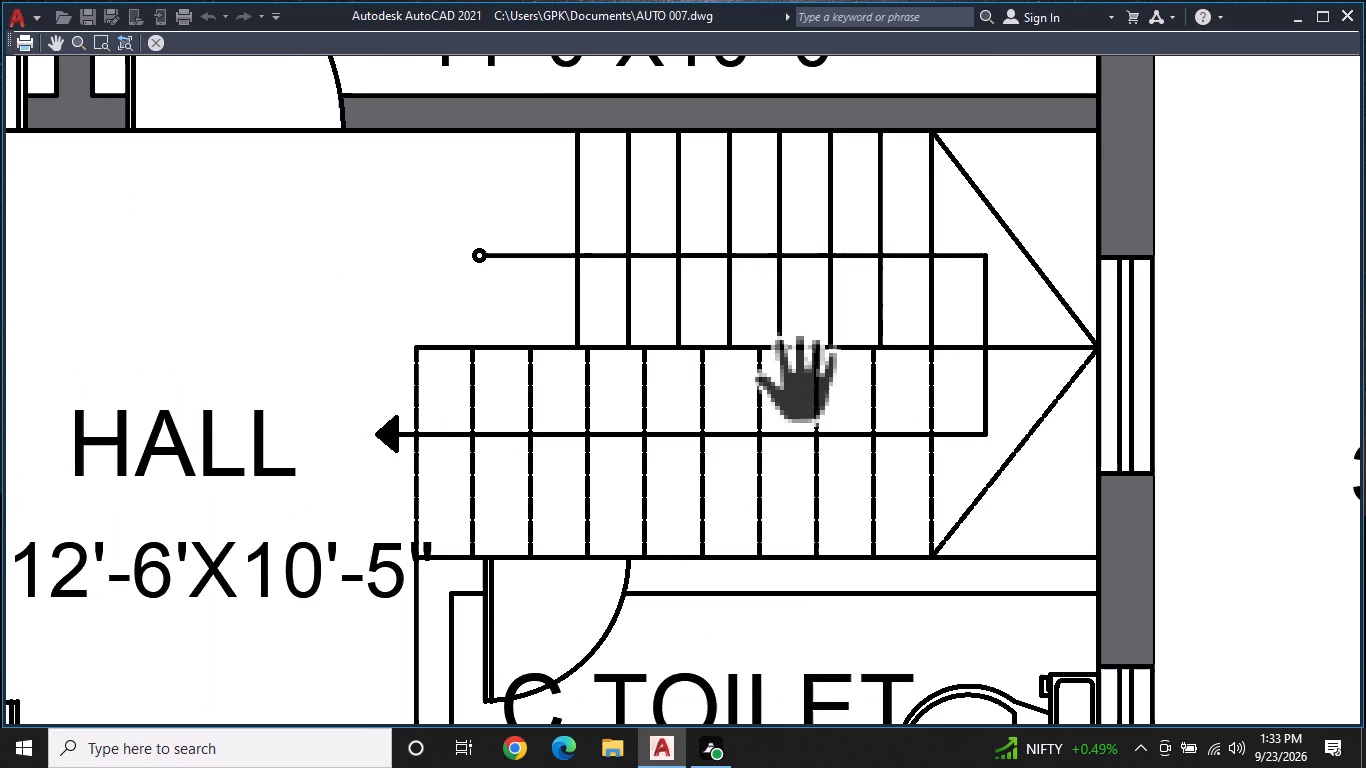
{"action": "scroll", "coordinate": [764, 391], "scroll_direction": "down", "scroll_amount": 2}
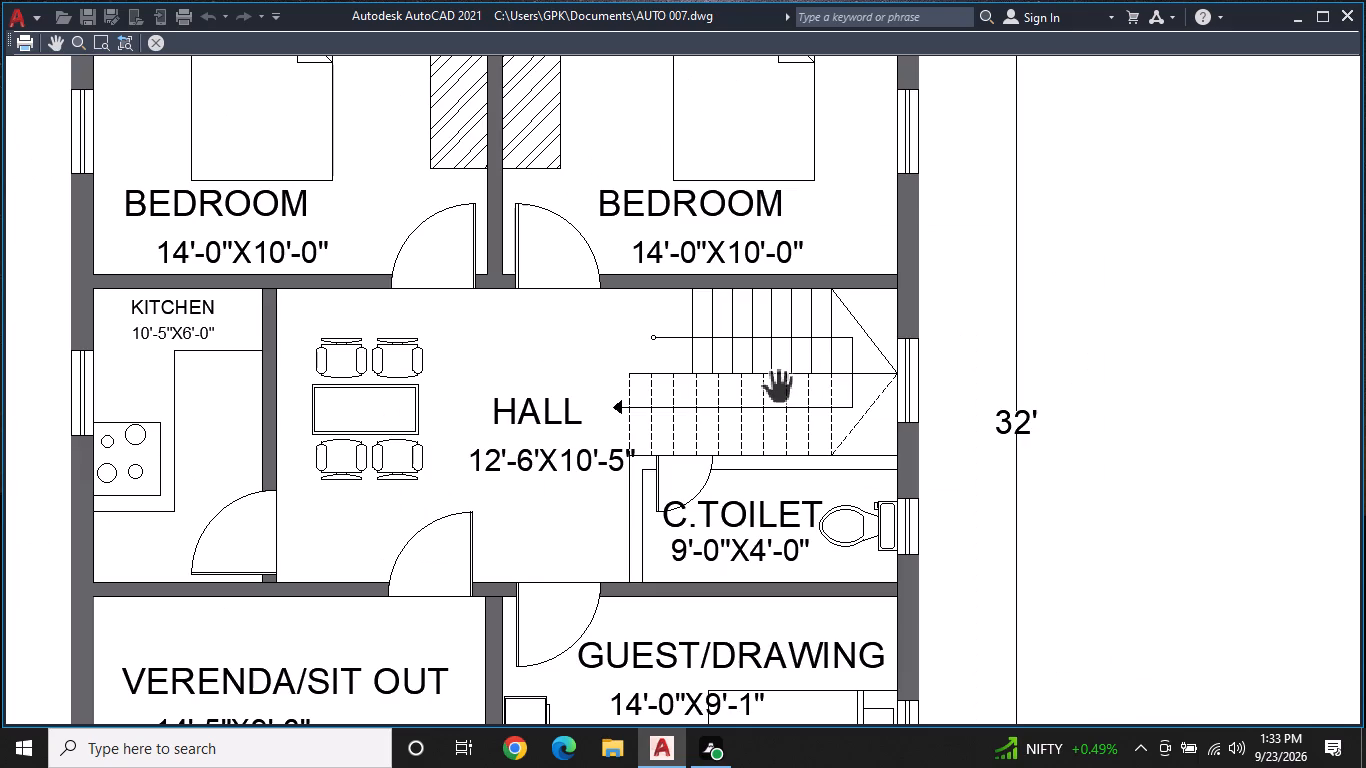
{"action": "scroll", "coordinate": [764, 391], "scroll_direction": "down", "scroll_amount": 3}
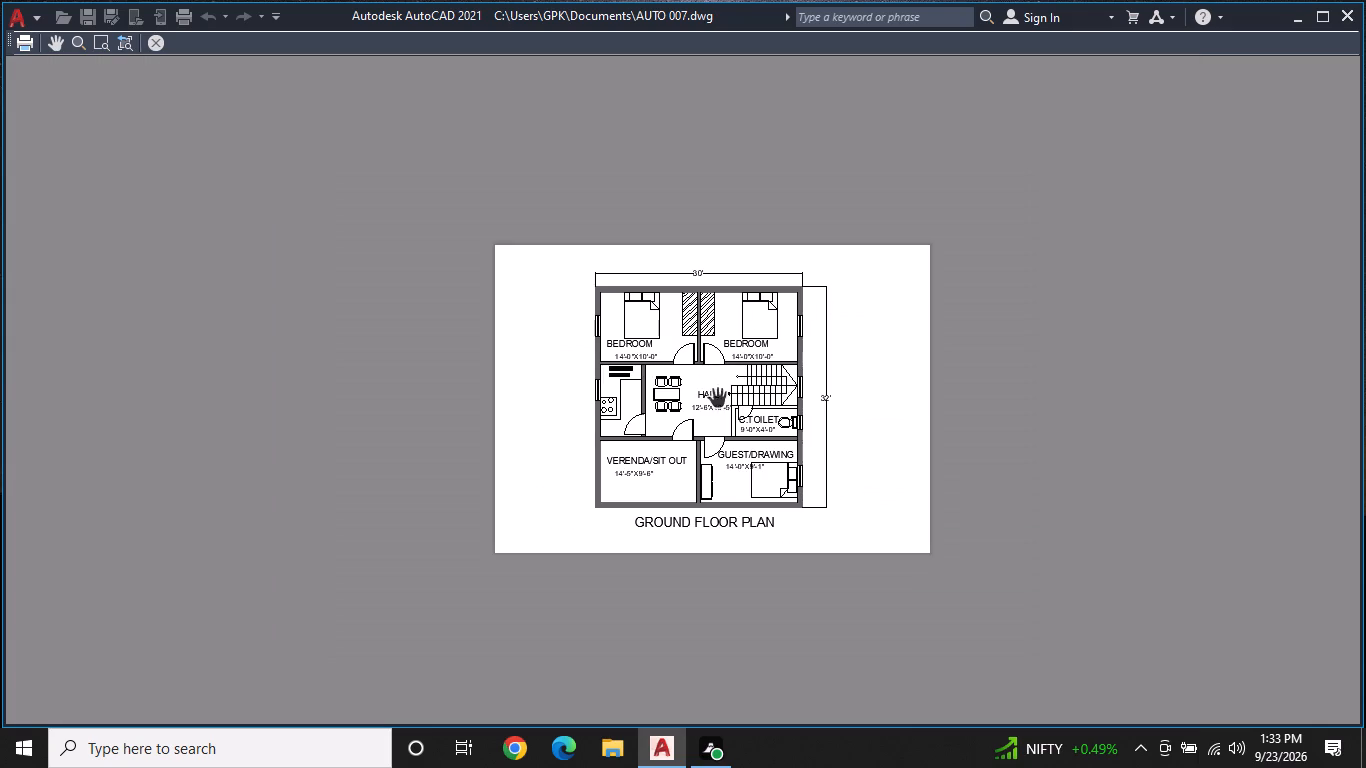
{"action": "scroll", "coordinate": [693, 382], "scroll_direction": "up", "scroll_amount": 1}
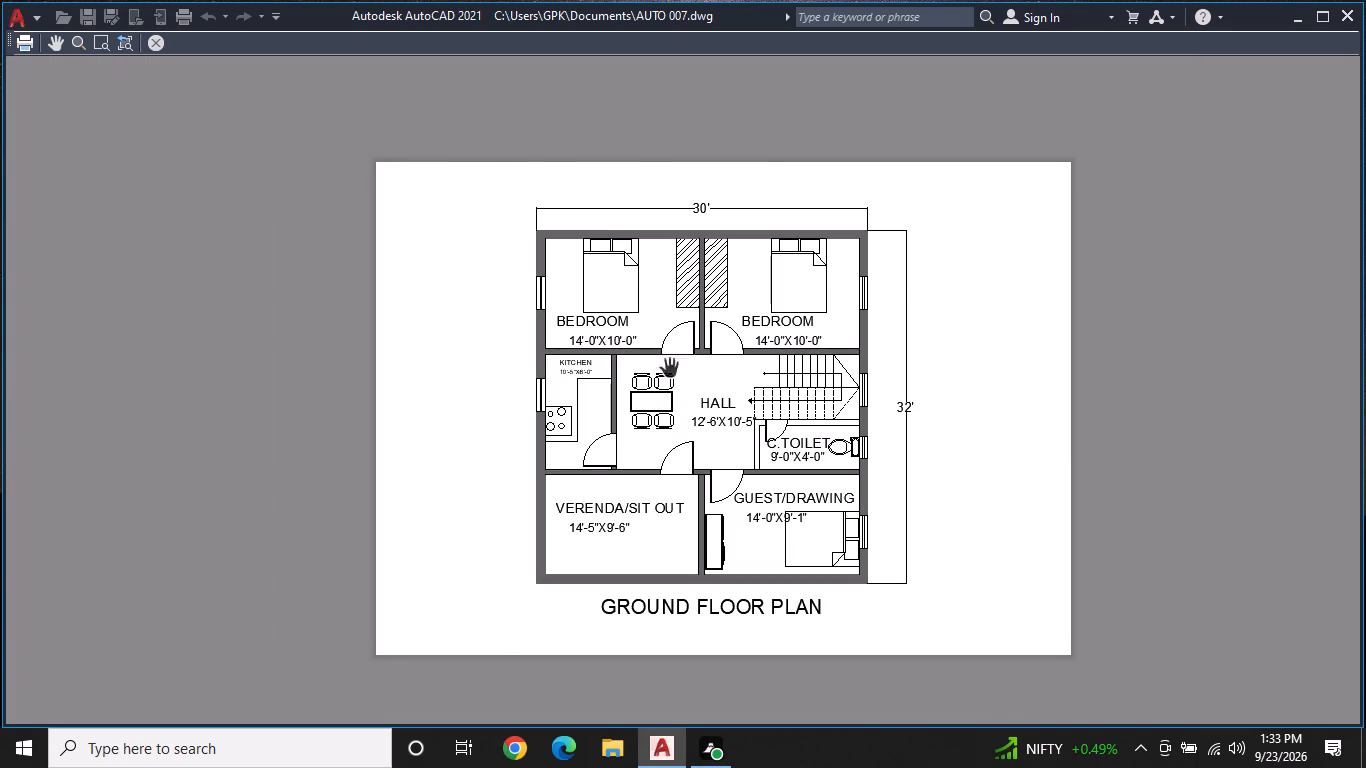
{"action": "scroll", "coordinate": [622, 265], "scroll_direction": "up", "scroll_amount": 2}
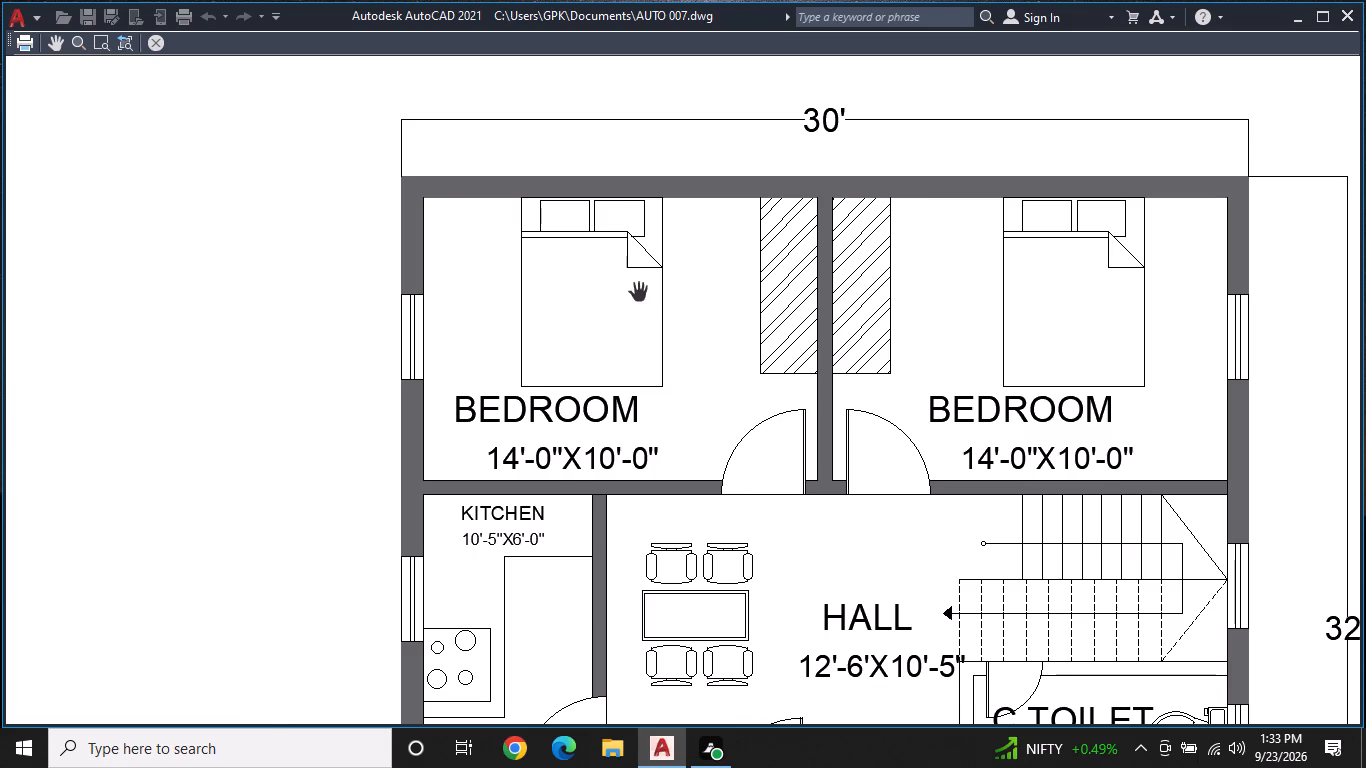
{"action": "scroll", "coordinate": [640, 294], "scroll_direction": "up", "scroll_amount": 1}
{"action": "scroll", "coordinate": [640, 294], "scroll_direction": "down", "scroll_amount": 1}
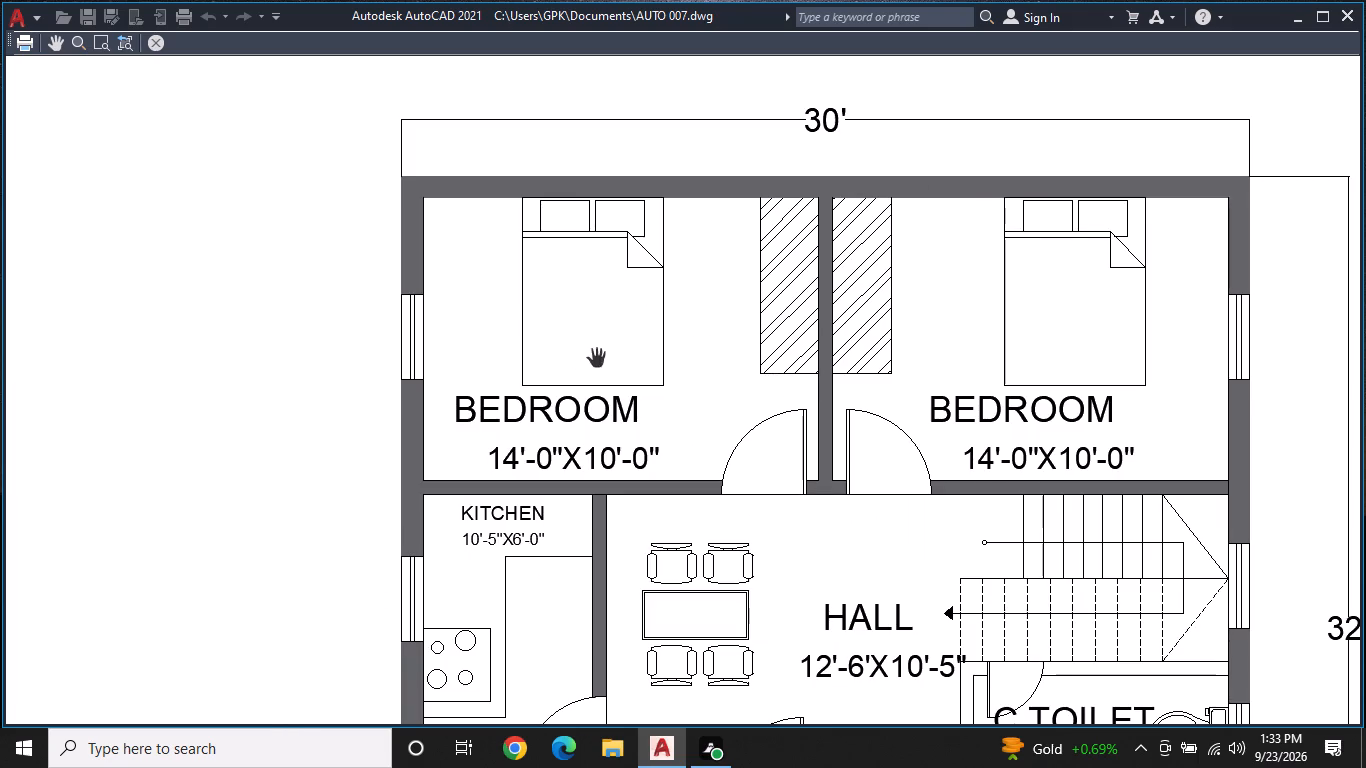
{"action": "scroll", "coordinate": [622, 350], "scroll_direction": "up", "scroll_amount": 3}
{"action": "scroll", "coordinate": [622, 350], "scroll_direction": "down", "scroll_amount": 1}
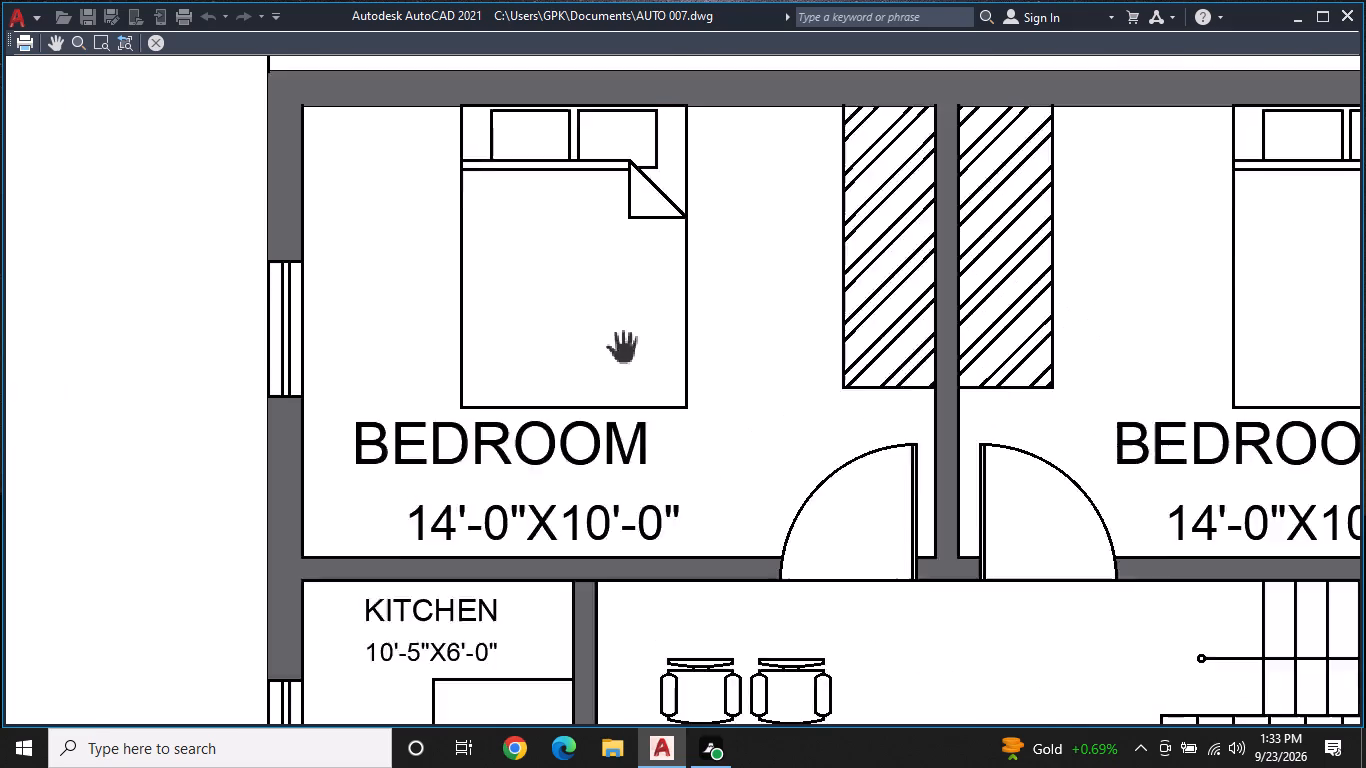
{"action": "scroll", "coordinate": [622, 350], "scroll_direction": "down", "scroll_amount": 10}
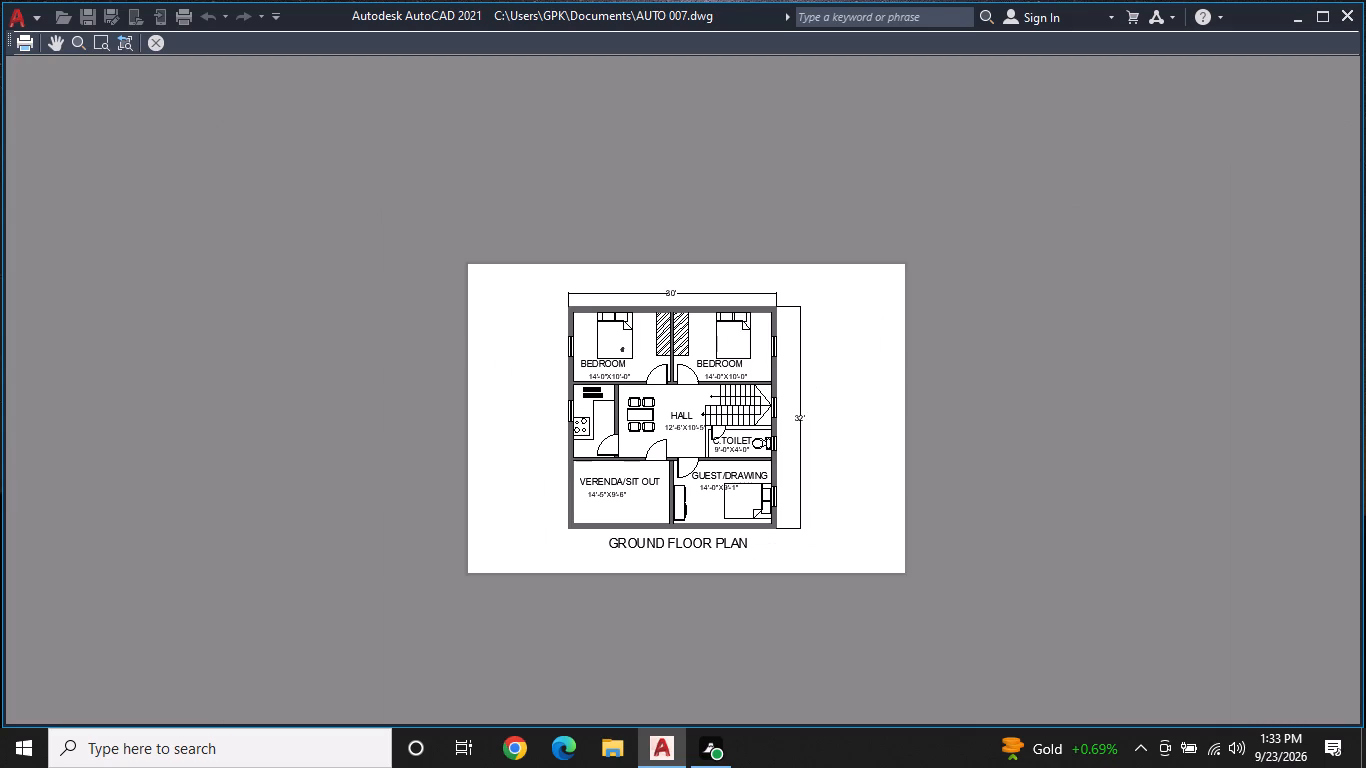
{"action": "scroll", "coordinate": [622, 350], "scroll_direction": "down", "scroll_amount": 3}
{"action": "scroll", "coordinate": [622, 350], "scroll_direction": "up", "scroll_amount": 4}
{"action": "scroll", "coordinate": [622, 350], "scroll_direction": "down", "scroll_amount": 2}
{"action": "scroll", "coordinate": [622, 350], "scroll_direction": "up", "scroll_amount": 1}
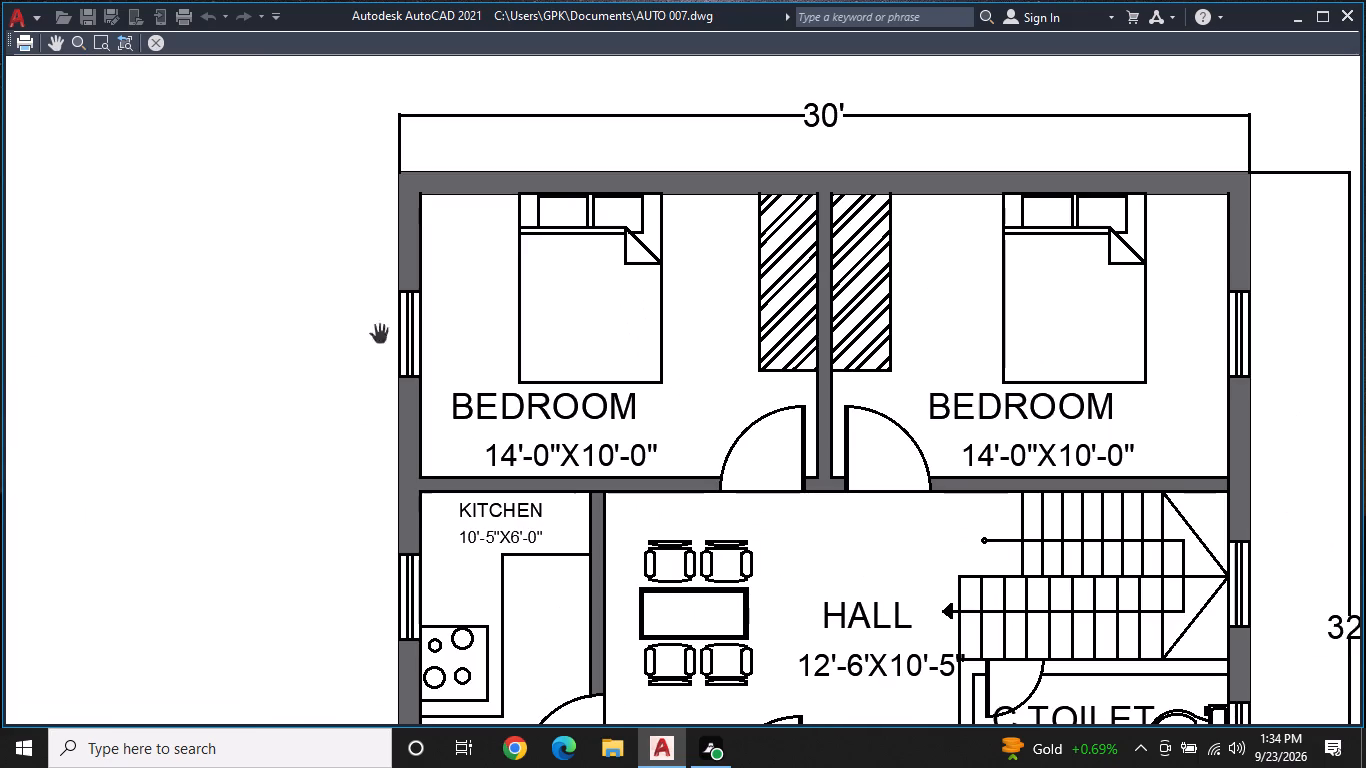
{"action": "scroll", "coordinate": [1003, 386], "scroll_direction": "down", "scroll_amount": 1}
{"action": "middle_click_drag", "start_coordinate": [947, 385], "coordinate": [781, 334]}
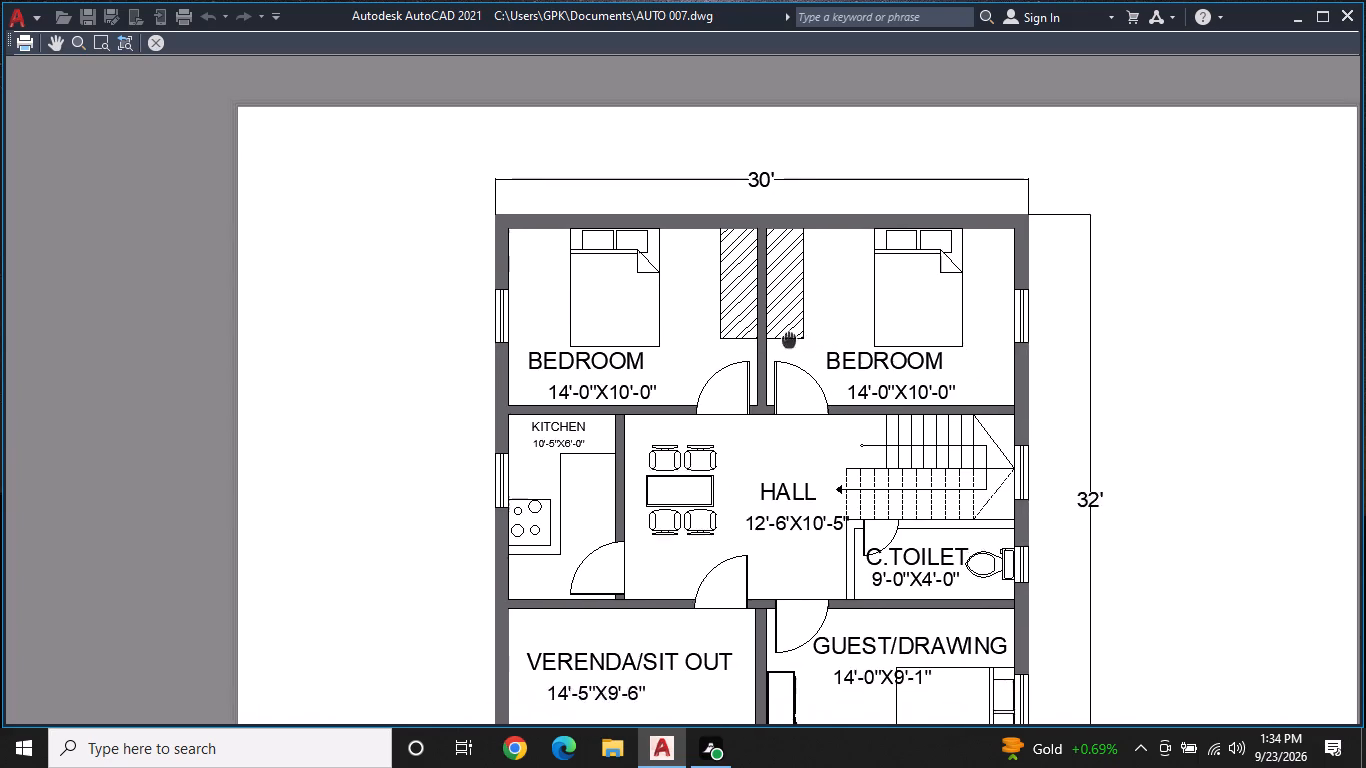
{"action": "middle_click_drag", "start_coordinate": [781, 334], "coordinate": [758, 327]}
{"action": "scroll", "coordinate": [757, 326], "scroll_direction": "down", "scroll_amount": 2}
{"action": "middle_click_drag", "start_coordinate": [772, 353], "coordinate": [733, 349]}
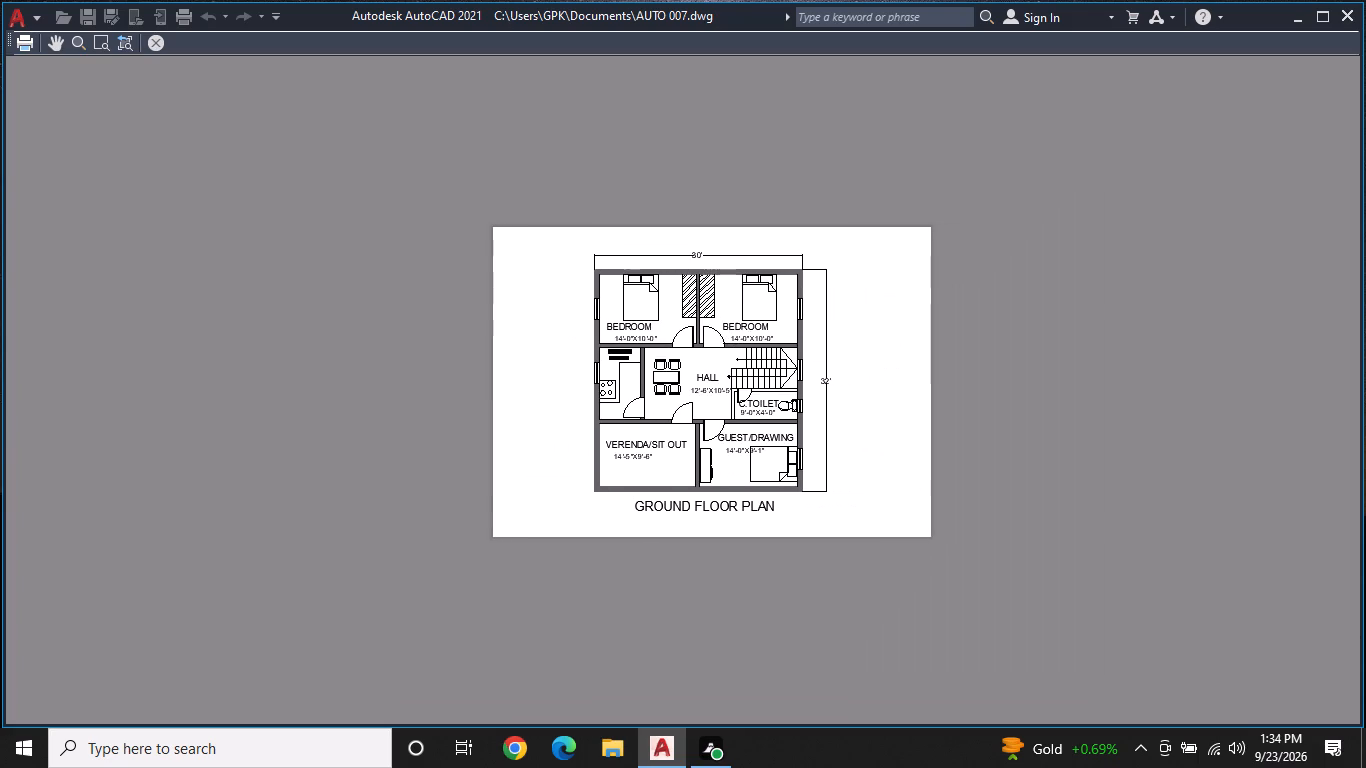
{"action": "middle_click_drag", "start_coordinate": [732, 349], "coordinate": [741, 324]}
{"action": "scroll", "coordinate": [741, 324], "scroll_direction": "up", "scroll_amount": 3}
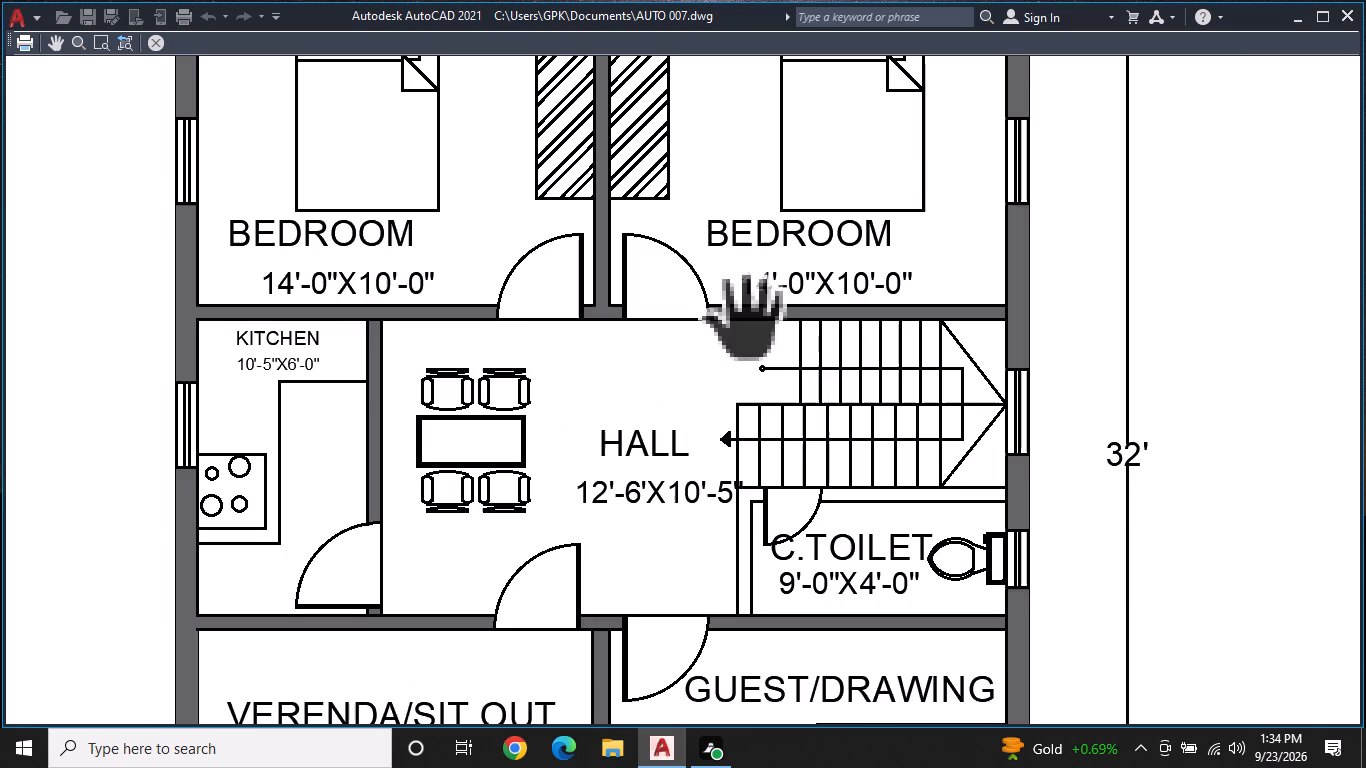
{"action": "scroll", "coordinate": [756, 341], "scroll_direction": "up", "scroll_amount": 2}
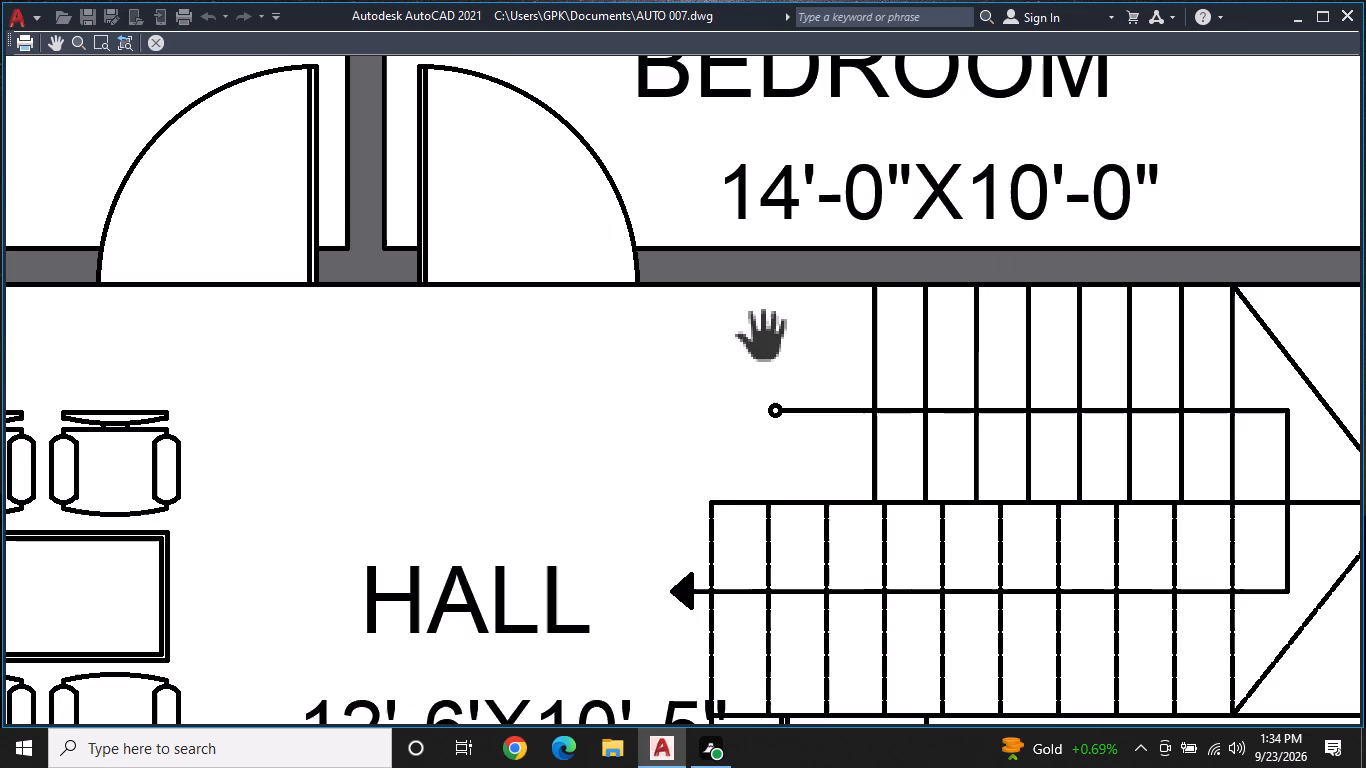
{"action": "scroll", "coordinate": [763, 357], "scroll_direction": "up", "scroll_amount": 1}
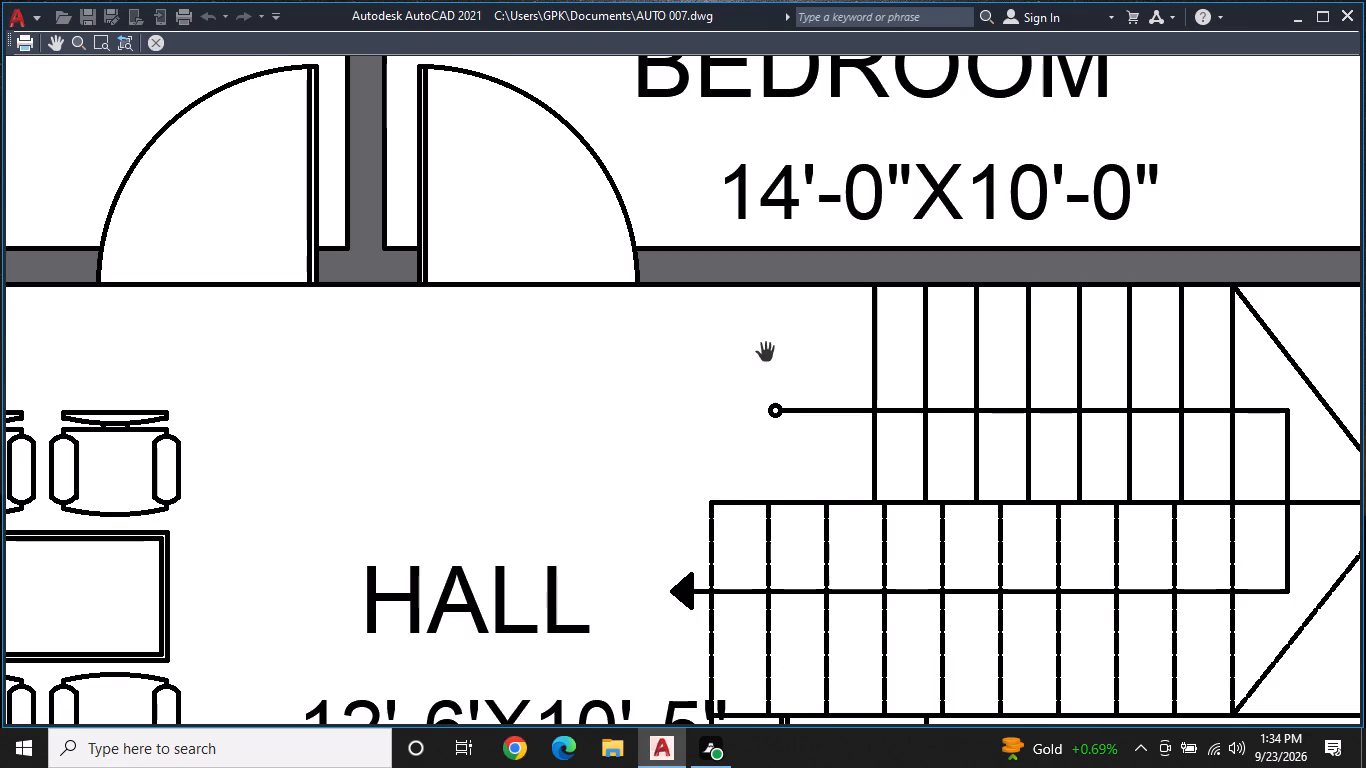
{"action": "scroll", "coordinate": [765, 353], "scroll_direction": "up", "scroll_amount": 1}
{"action": "scroll", "coordinate": [769, 350], "scroll_direction": "down", "scroll_amount": 5}
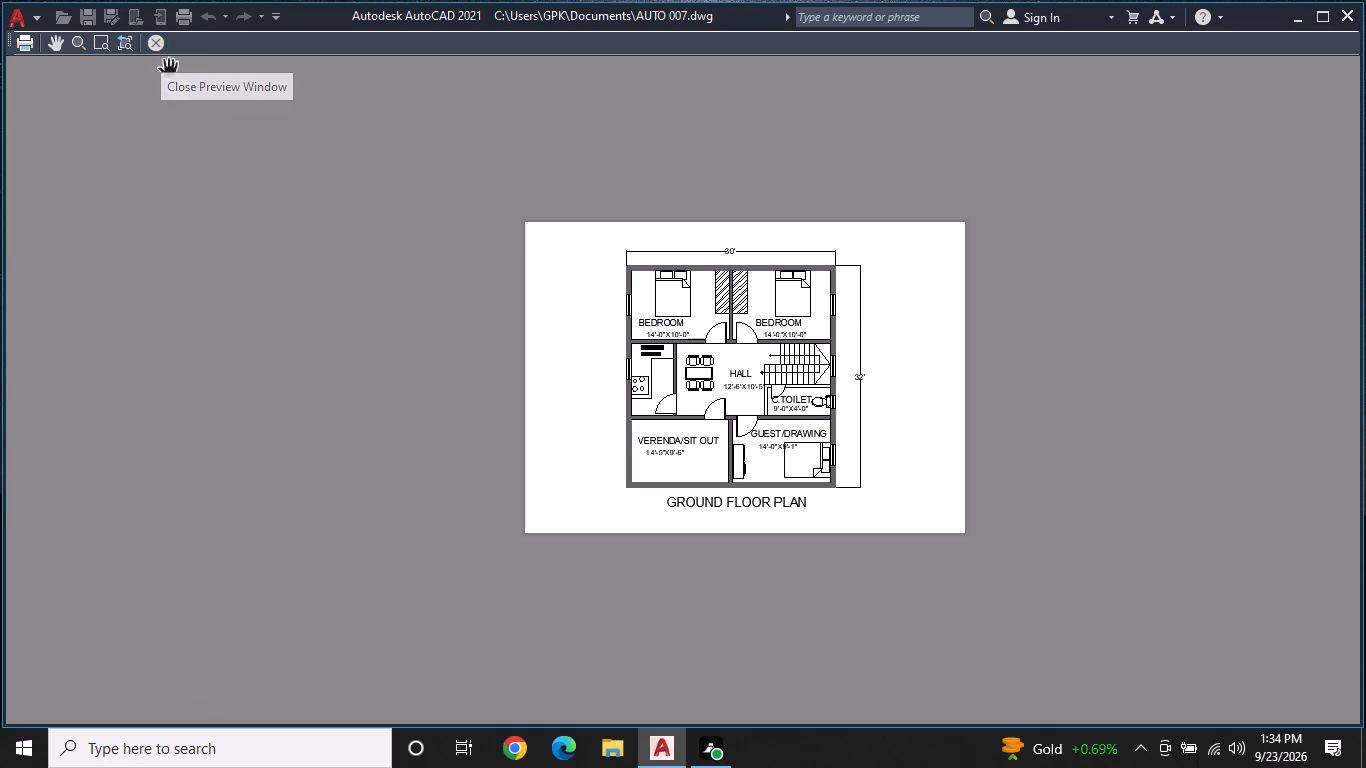
{"action": "scroll", "coordinate": [715, 425], "scroll_direction": "up", "scroll_amount": 1}
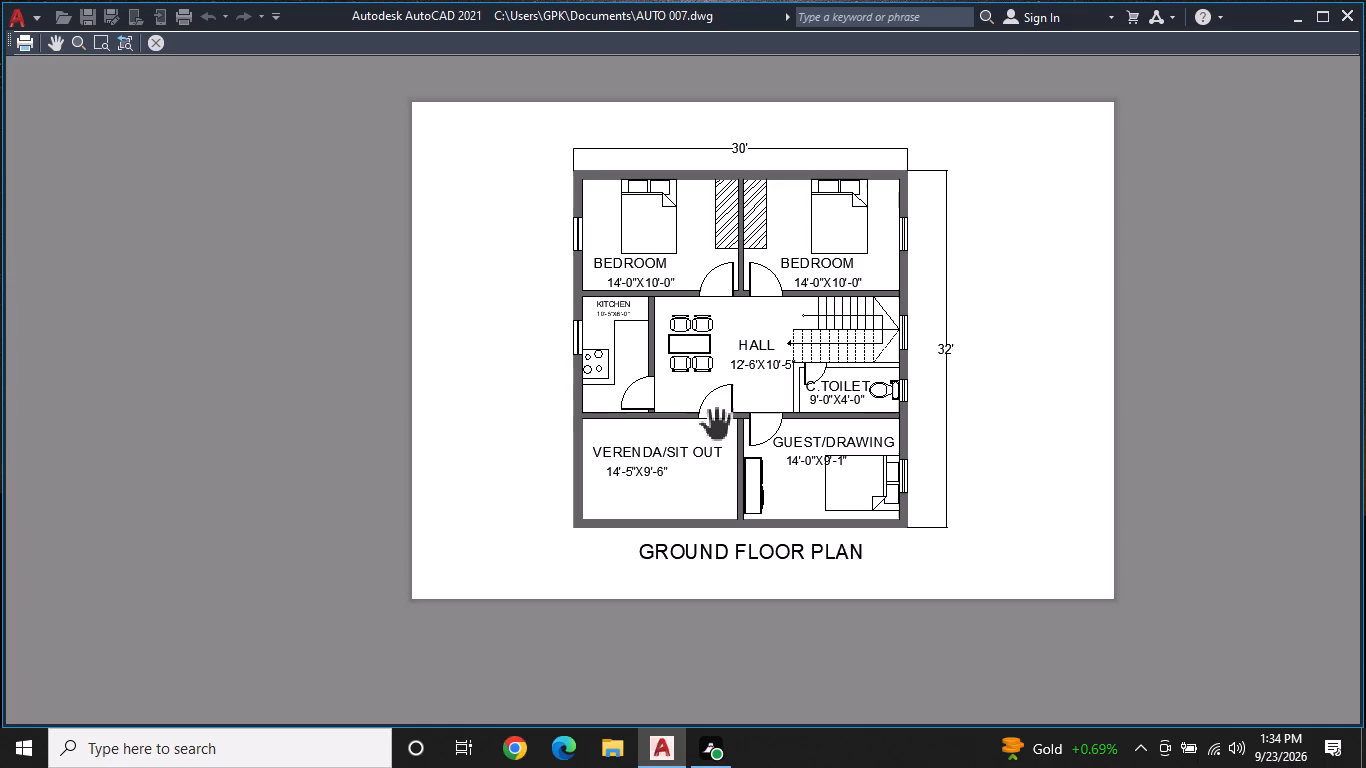
{"action": "scroll", "coordinate": [714, 430], "scroll_direction": "up", "scroll_amount": 1}
{"action": "middle_click_drag", "start_coordinate": [716, 423], "coordinate": [668, 461]}
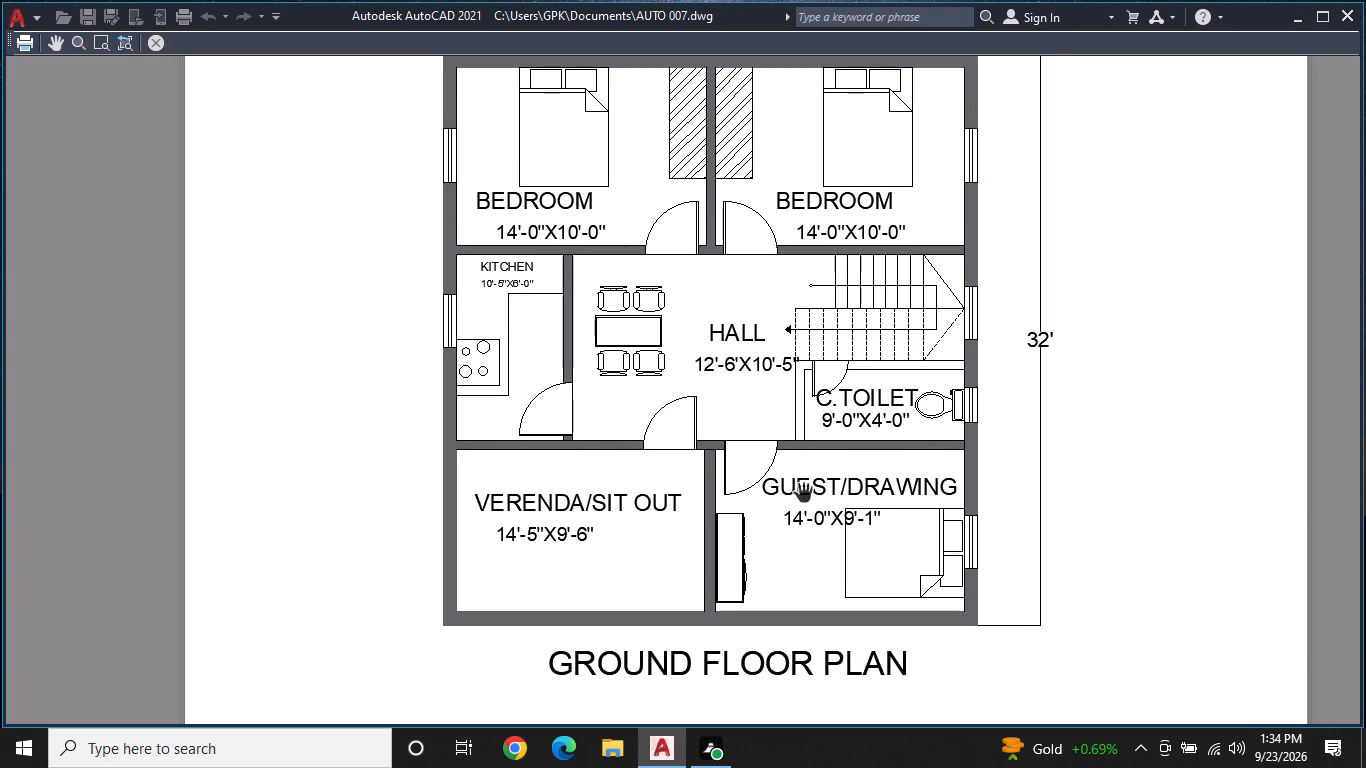
{"action": "middle_click_drag", "start_coordinate": [781, 342], "coordinate": [747, 411]}
{"action": "scroll", "coordinate": [747, 411], "scroll_direction": "down", "scroll_amount": 1}
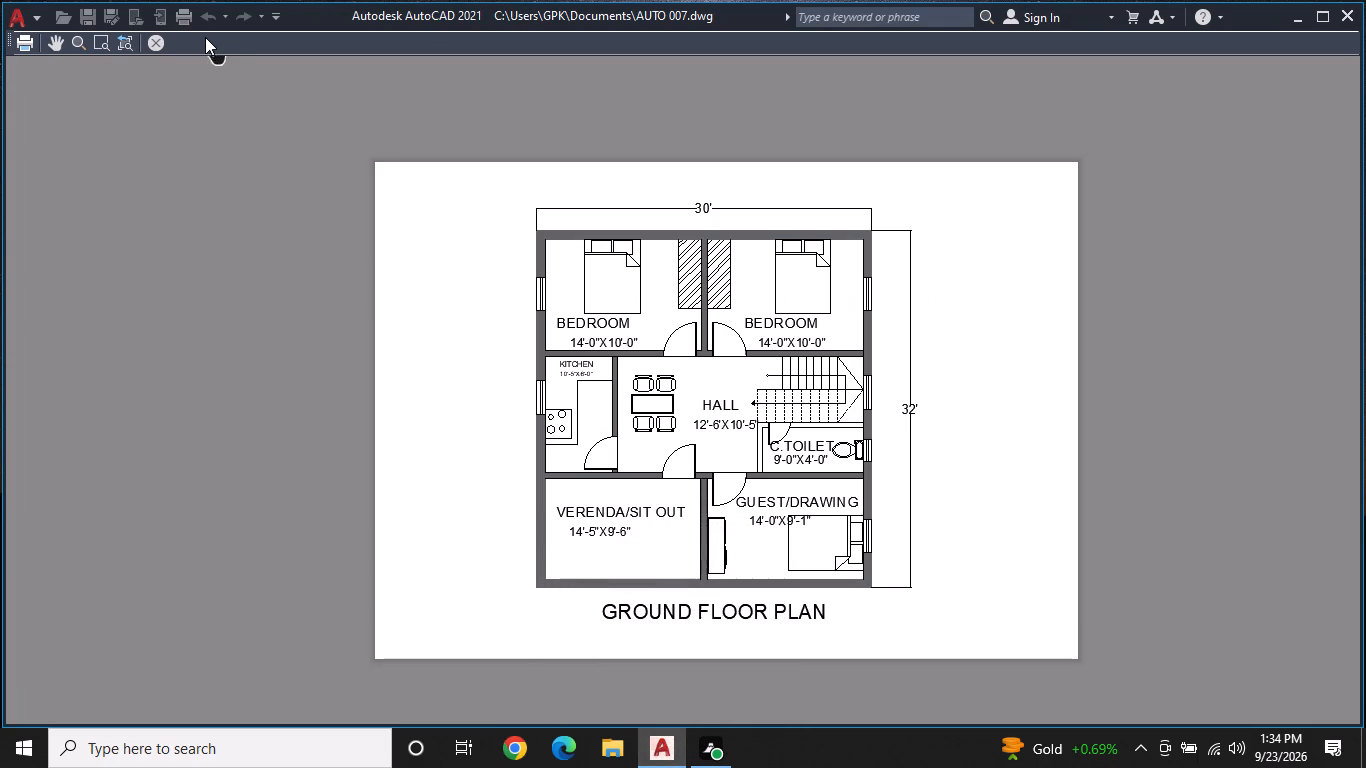
{"action": "left_click", "coordinate": [161, 39]}
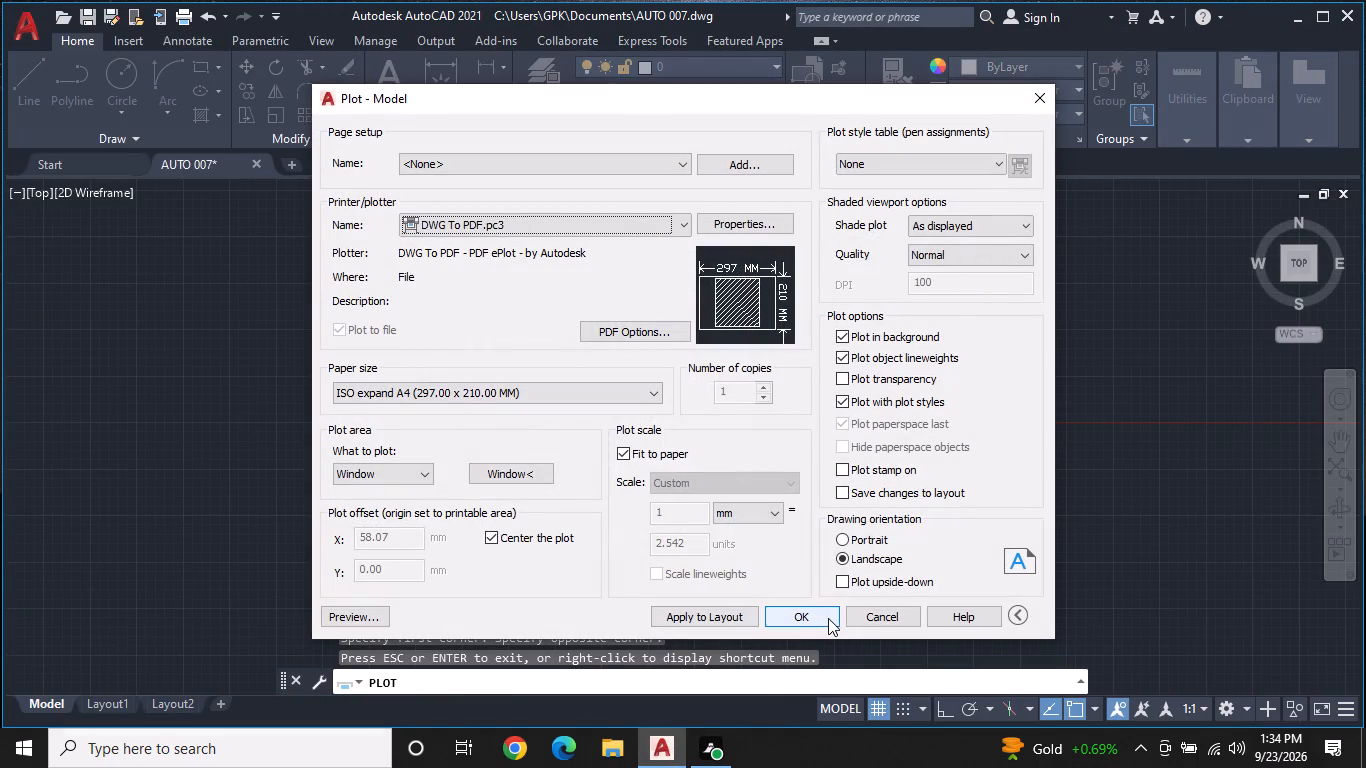
Plot the sheet to a PDF file saved as AUTO 007-Model.pdf in Documents, and dismiss the background job notice.
{"action": "left_click", "coordinate": [828, 618]}
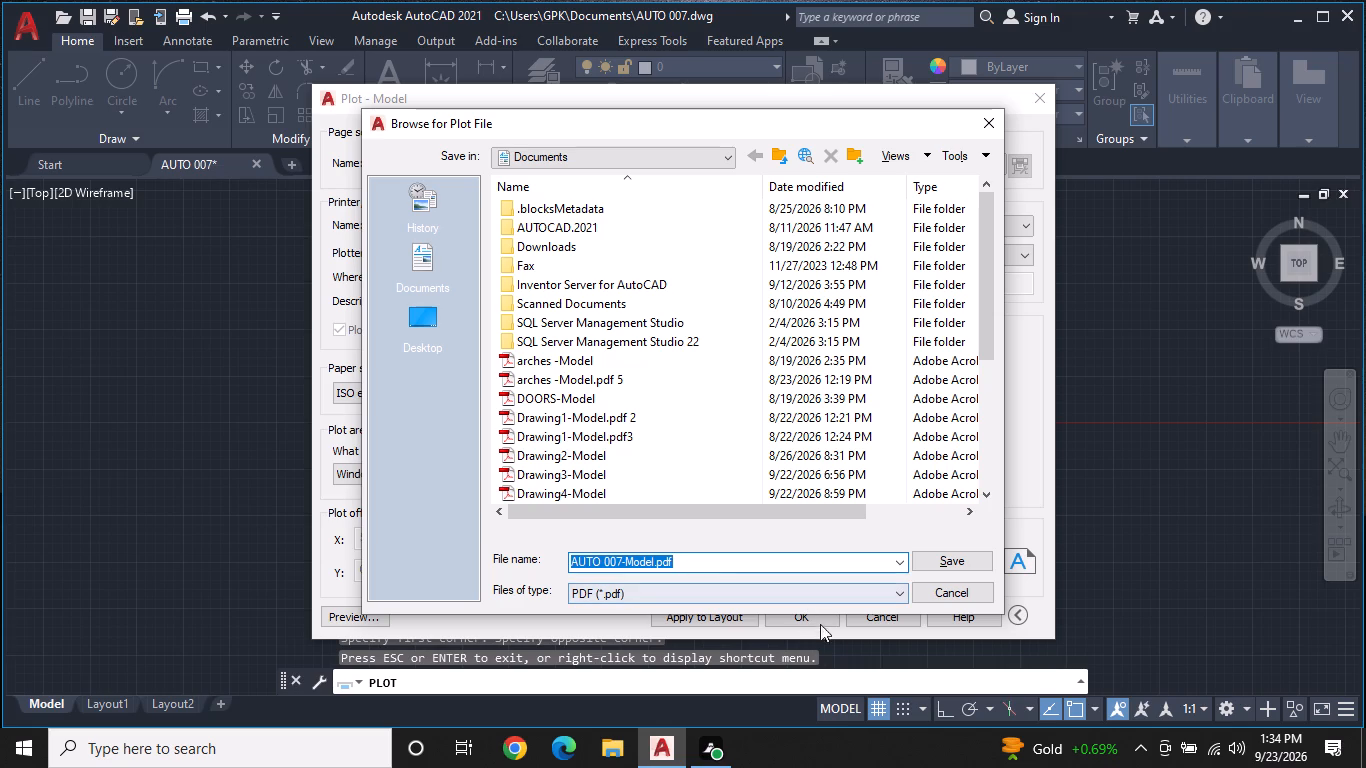
{"action": "left_click", "coordinate": [950, 554]}
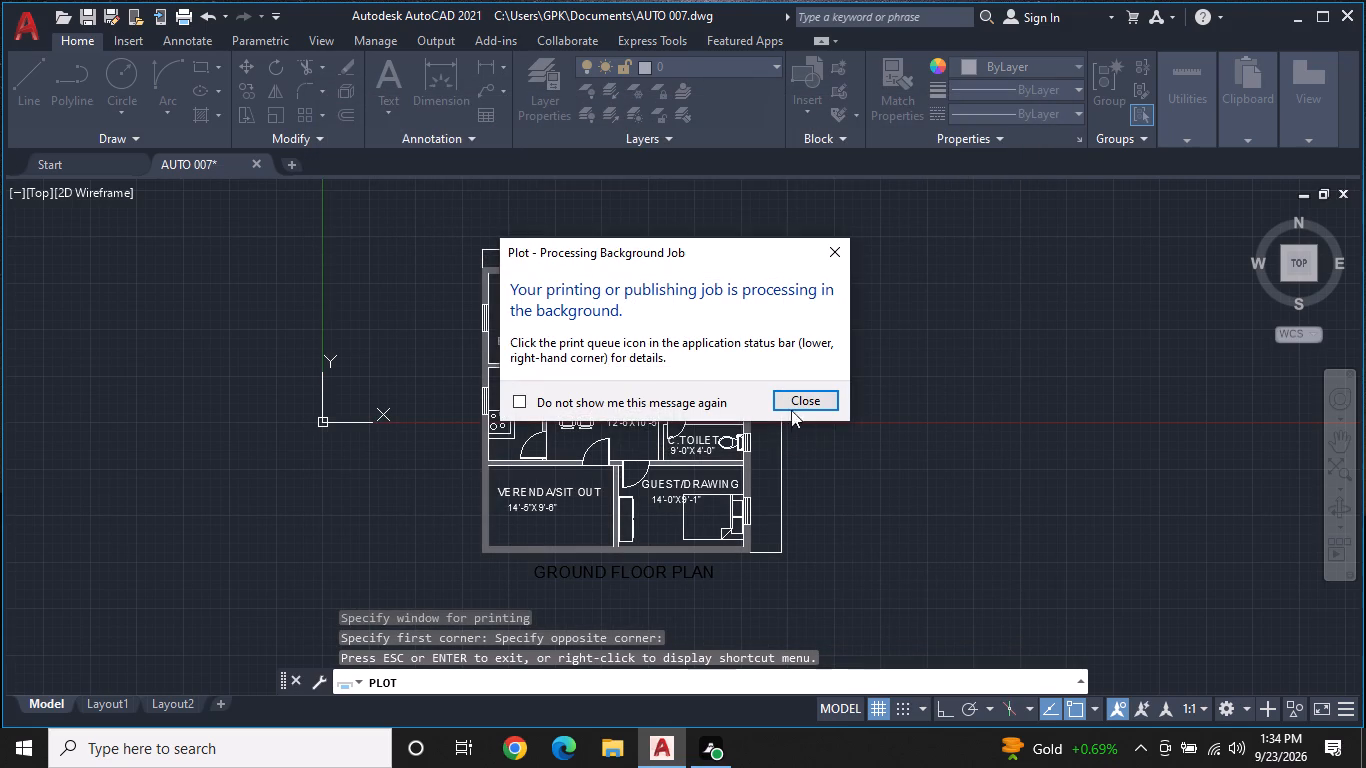
{"action": "left_click", "coordinate": [829, 267]}
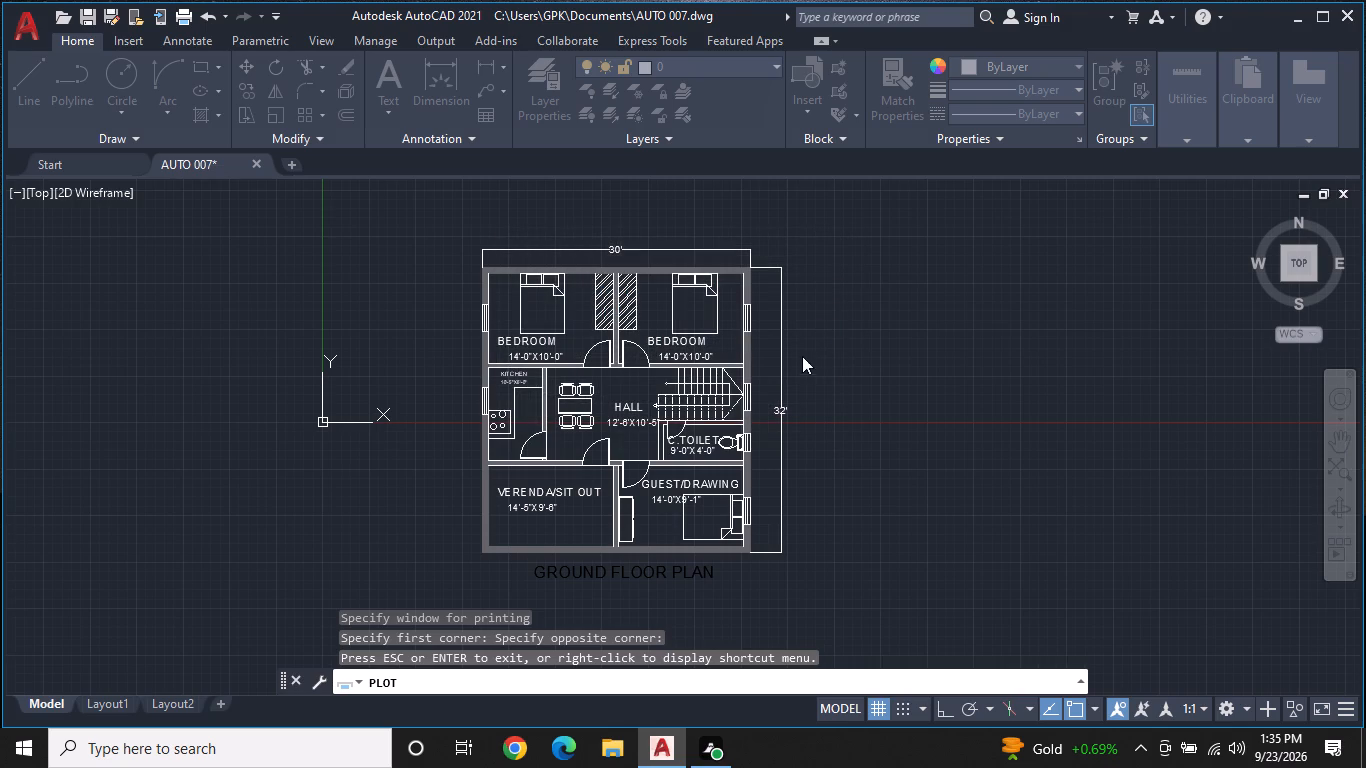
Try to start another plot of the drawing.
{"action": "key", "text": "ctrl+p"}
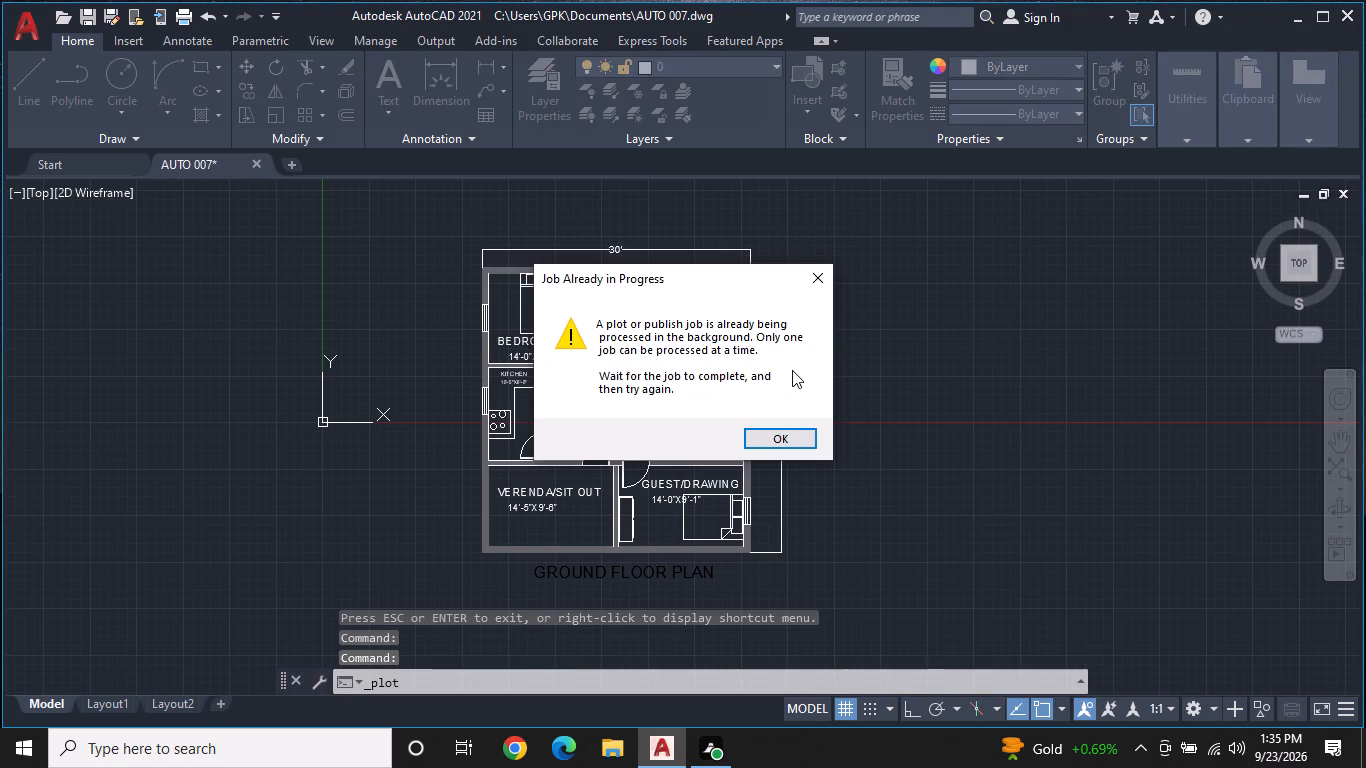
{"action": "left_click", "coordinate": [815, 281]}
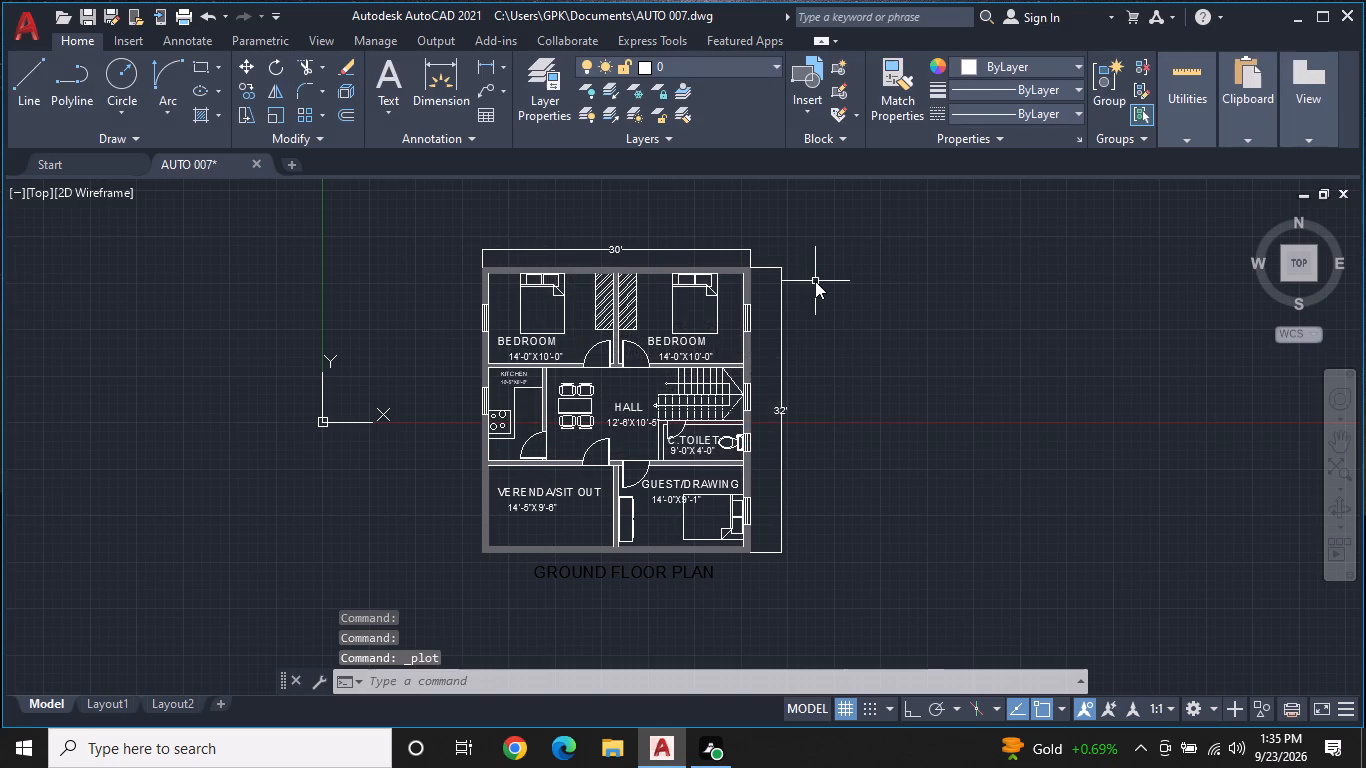